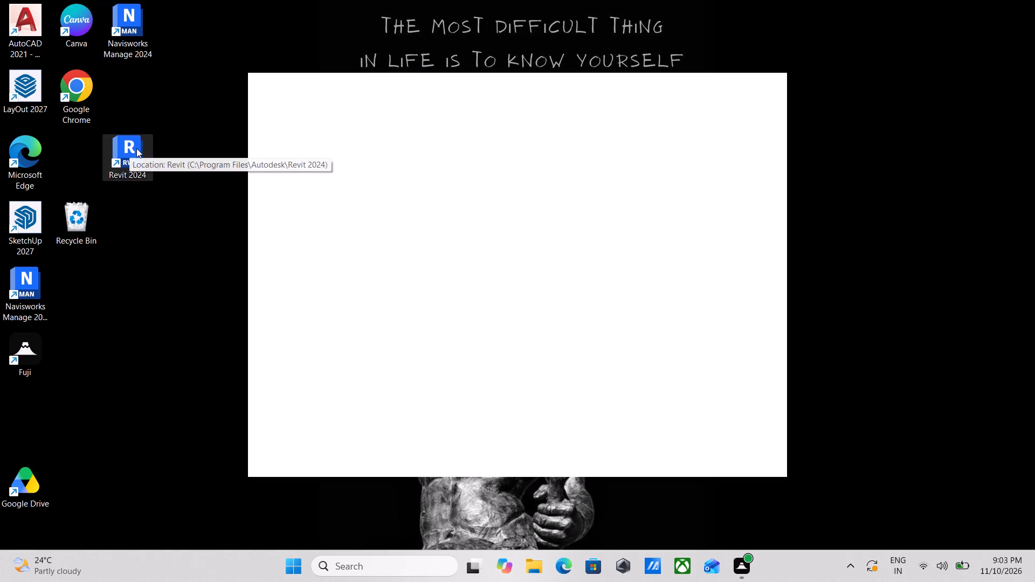
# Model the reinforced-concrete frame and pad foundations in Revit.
# Launch Revit 2024 from the desktop.
pyautogui.doubleClick(136, 148)
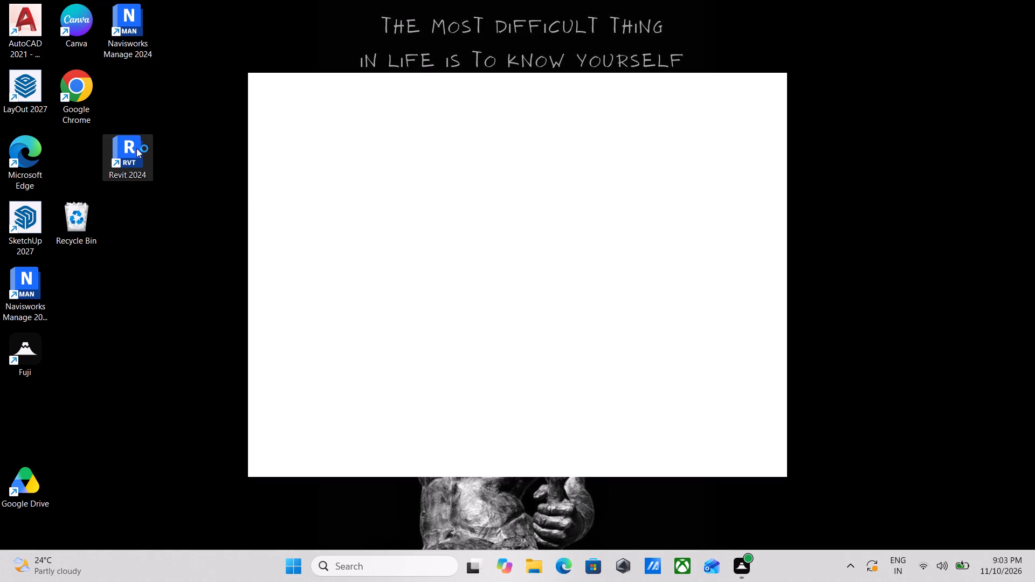
pyautogui.rightClick(136, 148)
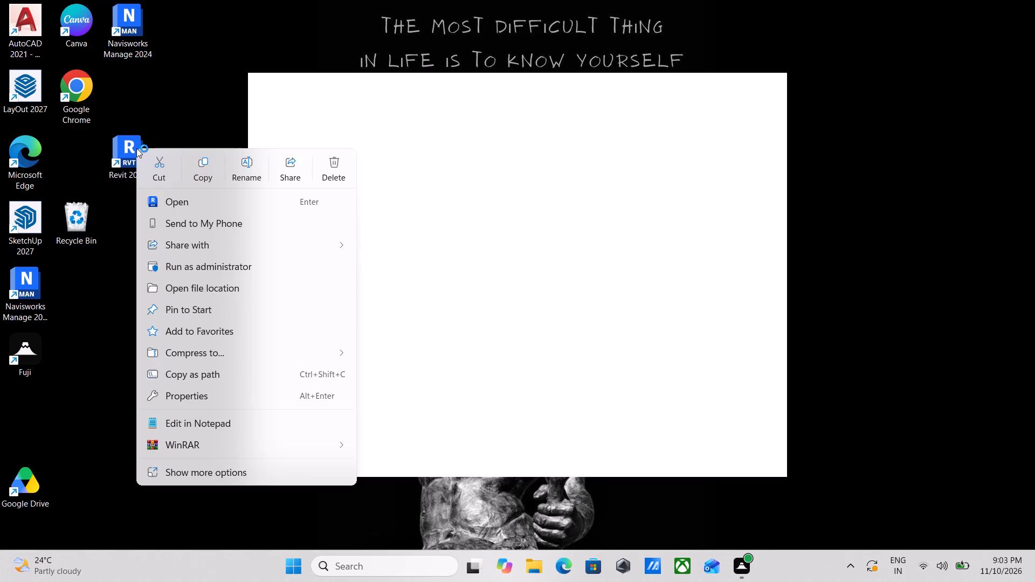
pyautogui.click(136, 148)
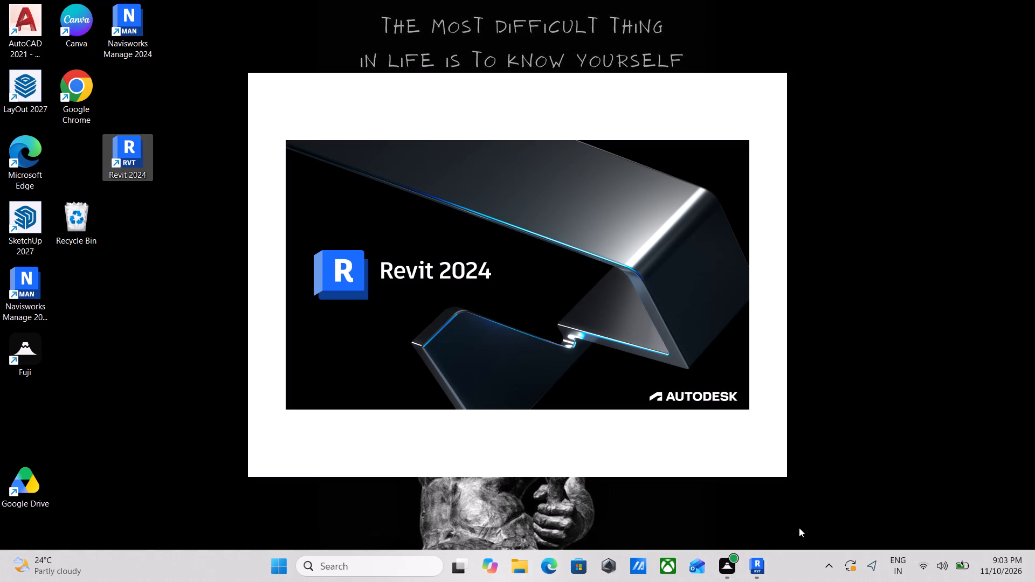
pyautogui.click(809, 490)
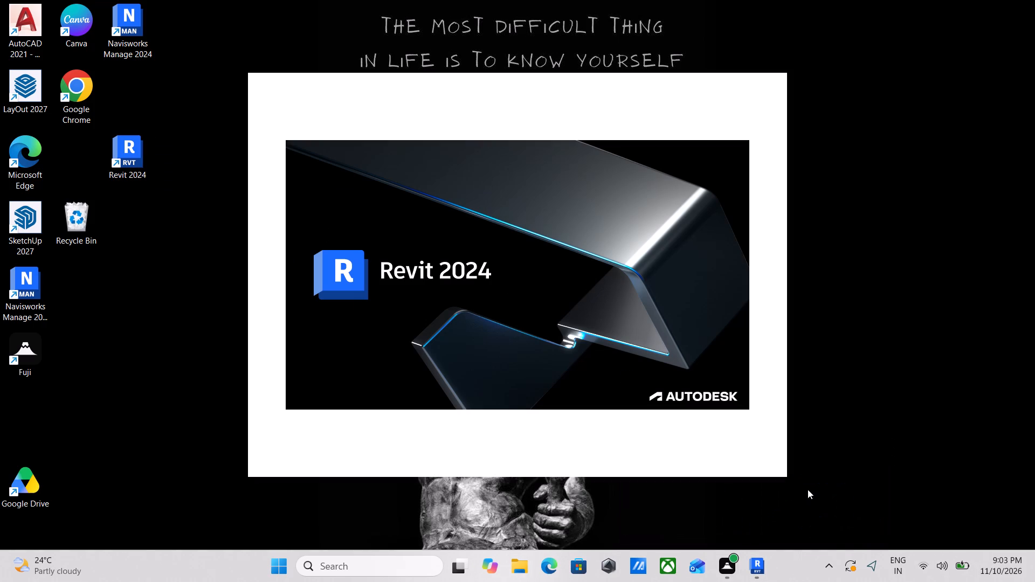
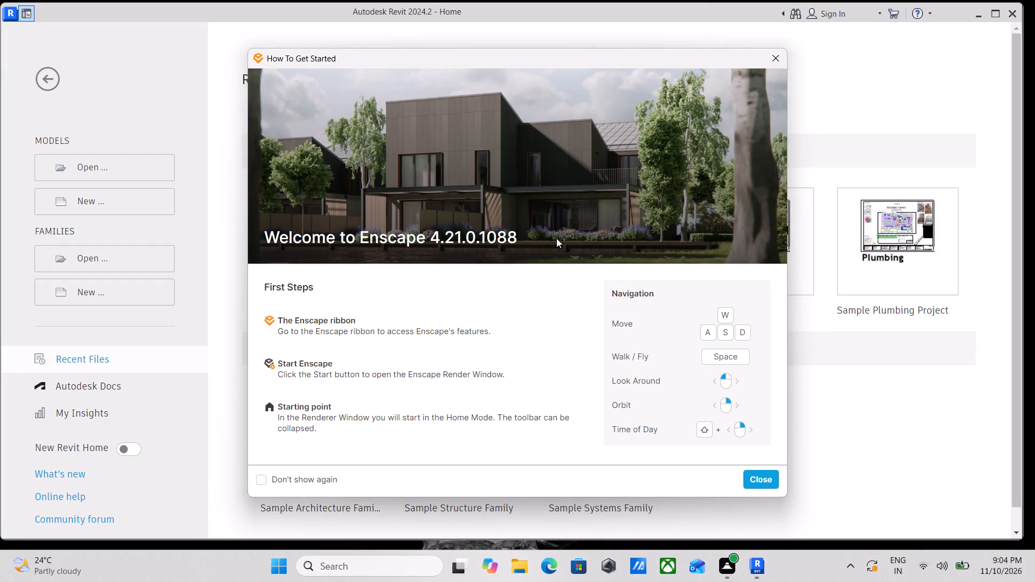
# Dismiss the Enscape How To Get Started window.
pyautogui.scroll(-3, 485, 362)
pyautogui.scroll(-2, 720, 437)
pyautogui.scroll(-2, 397, 324)
pyautogui.scroll(-2, 617, 421)
pyautogui.click(768, 65)
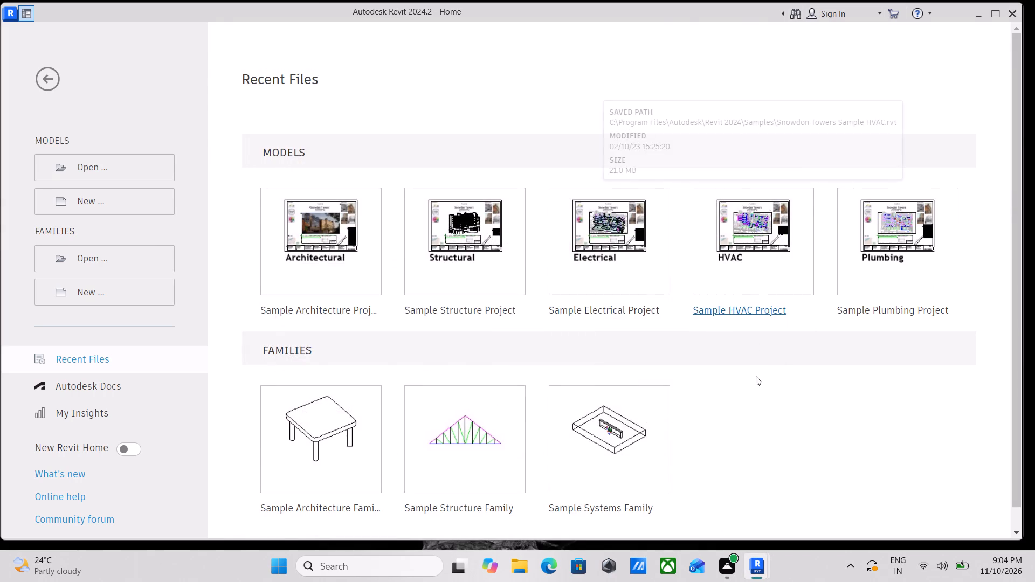
# Create a new project from the Structural Analysis-DefaultMetric template.
pyautogui.scroll(-2, 203, 369)
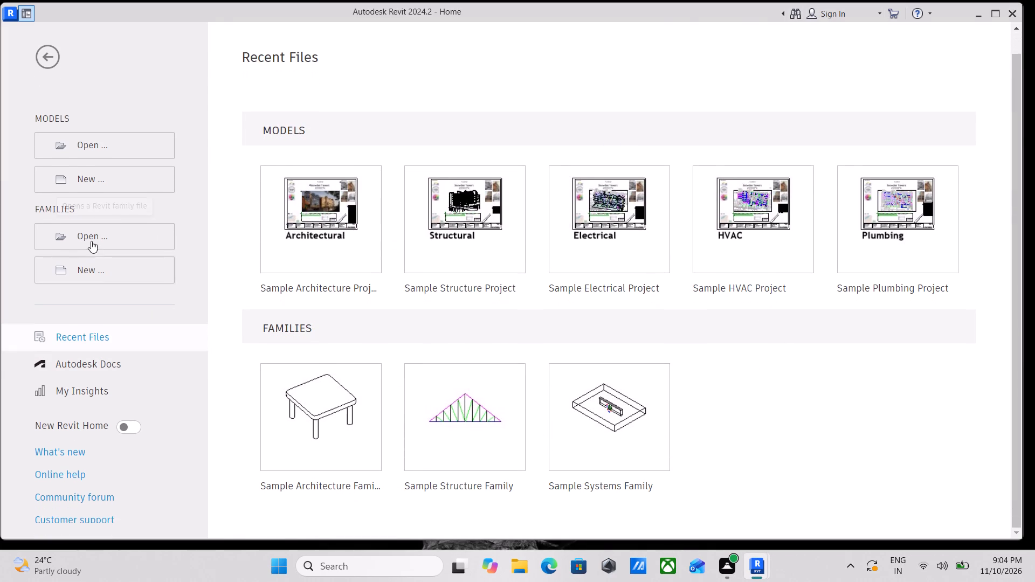
pyautogui.scroll(1, 114, 238)
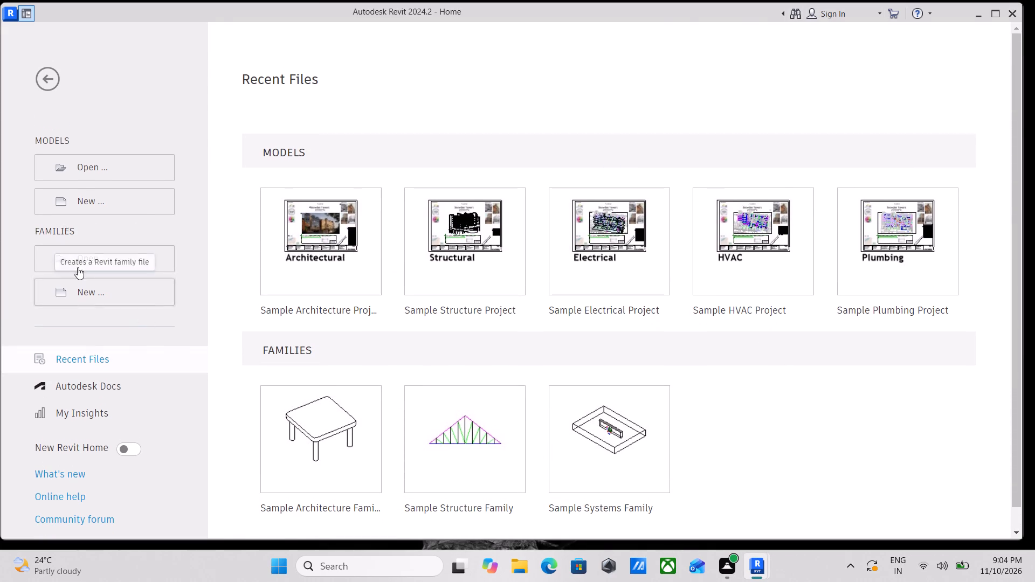
pyautogui.click(116, 195)
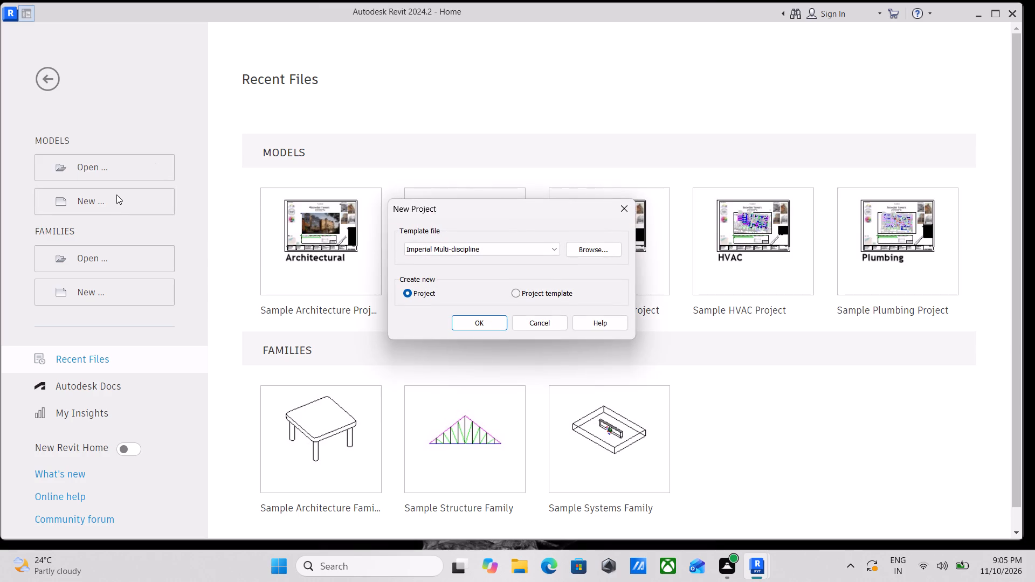
pyautogui.click(547, 250)
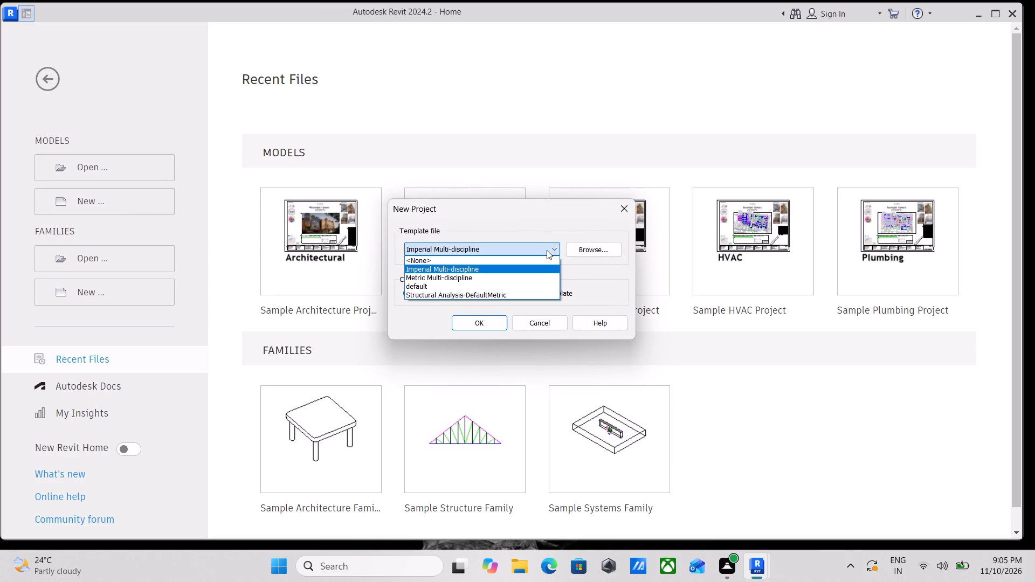
pyautogui.click(432, 294)
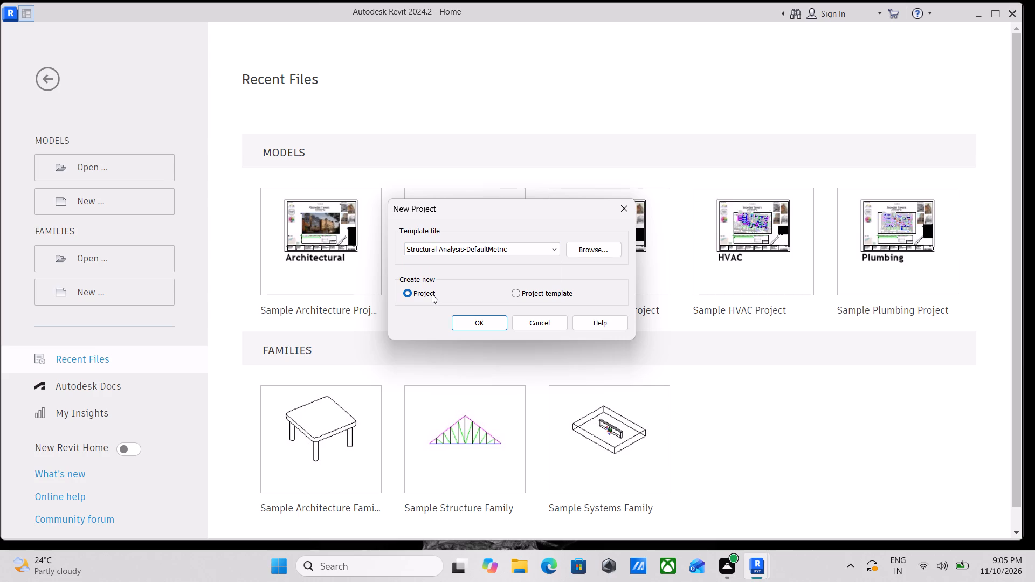
pyautogui.click(539, 246)
pyautogui.click(539, 245)
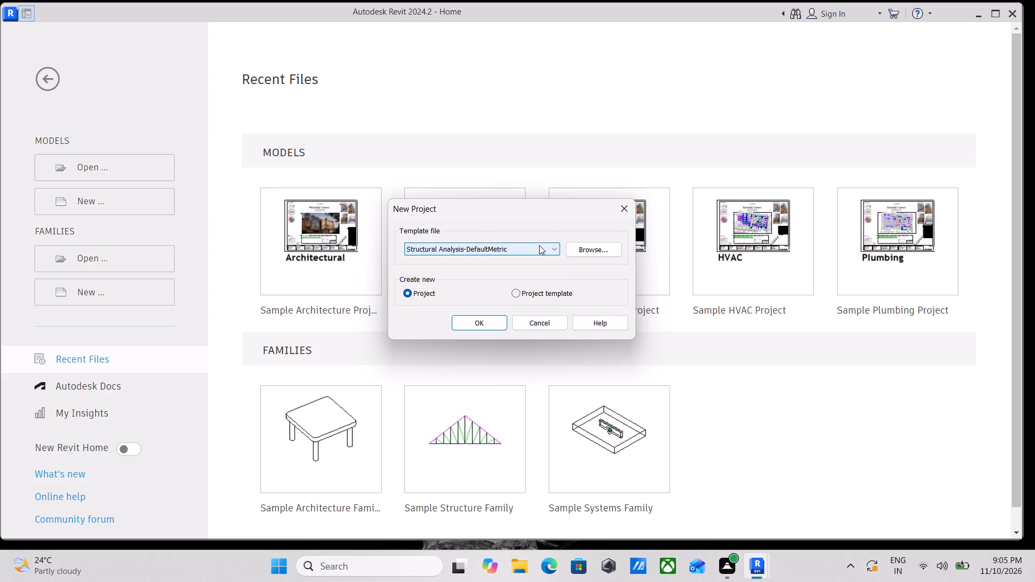
pyautogui.click(537, 248)
pyautogui.click(537, 248)
pyautogui.click(485, 324)
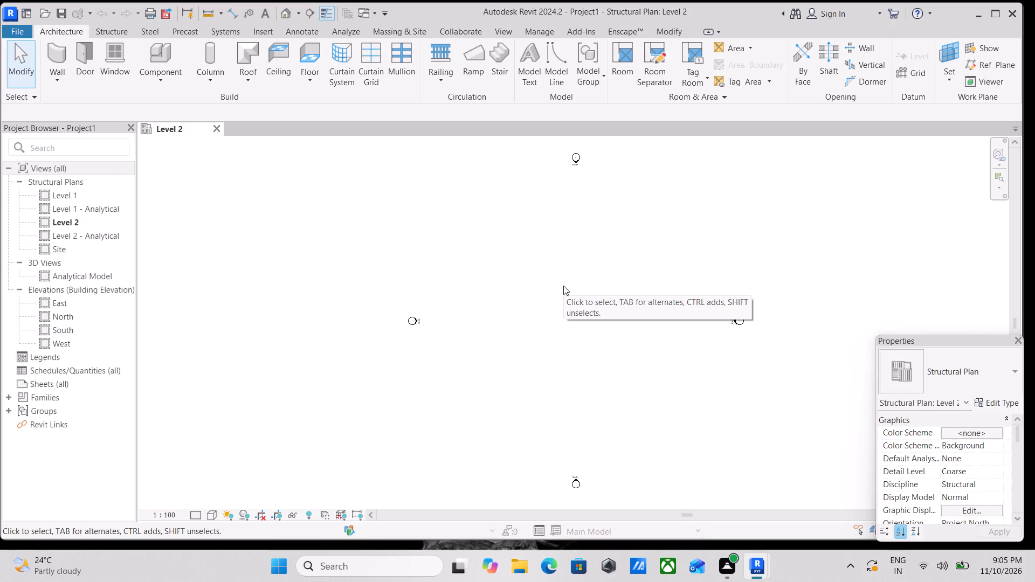
# Look over the Level 2 and Level 1 structural plans and their elevation markers.
pyautogui.scroll(-3, 597, 254)
pyautogui.scroll(4, 403, 258)
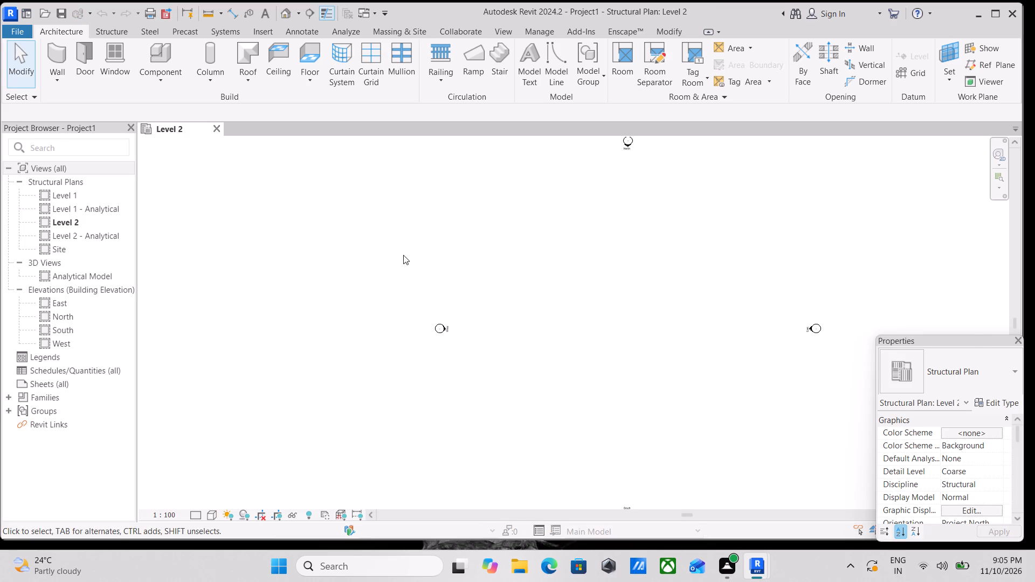
pyautogui.scroll(3, 564, 206)
pyautogui.scroll(-2, 437, 200)
pyautogui.moveTo(346, 192); pyautogui.dragTo(245, 216, button='middle')
pyautogui.scroll(-1, 308, 193)
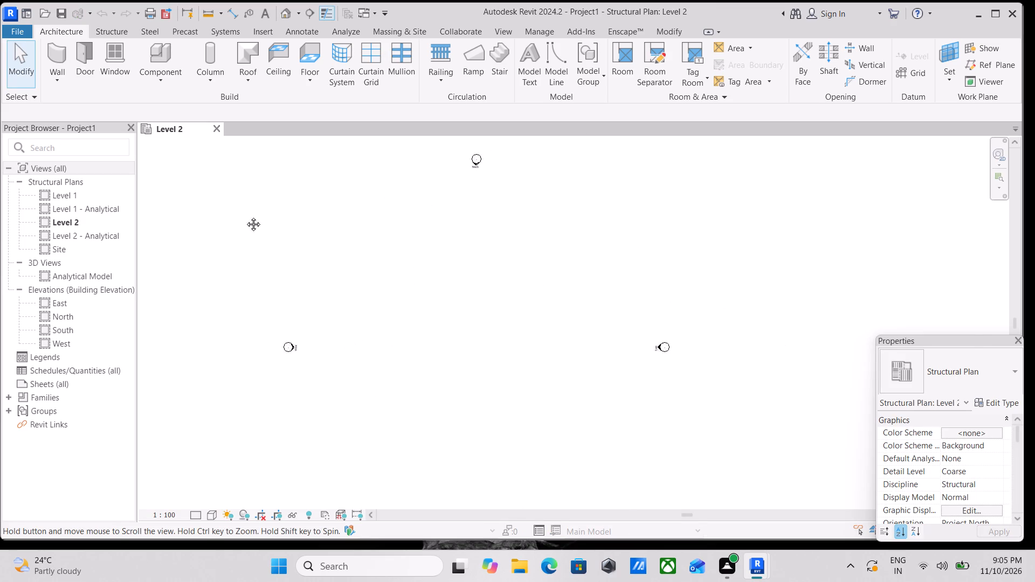
pyautogui.moveTo(245, 216); pyautogui.dragTo(240, 220, button='middle')
pyautogui.scroll(-3, 375, 228)
pyautogui.scroll(1, 418, 264)
pyautogui.moveTo(307, 259); pyautogui.dragTo(253, 275, button='middle')
pyautogui.scroll(1, 253, 277)
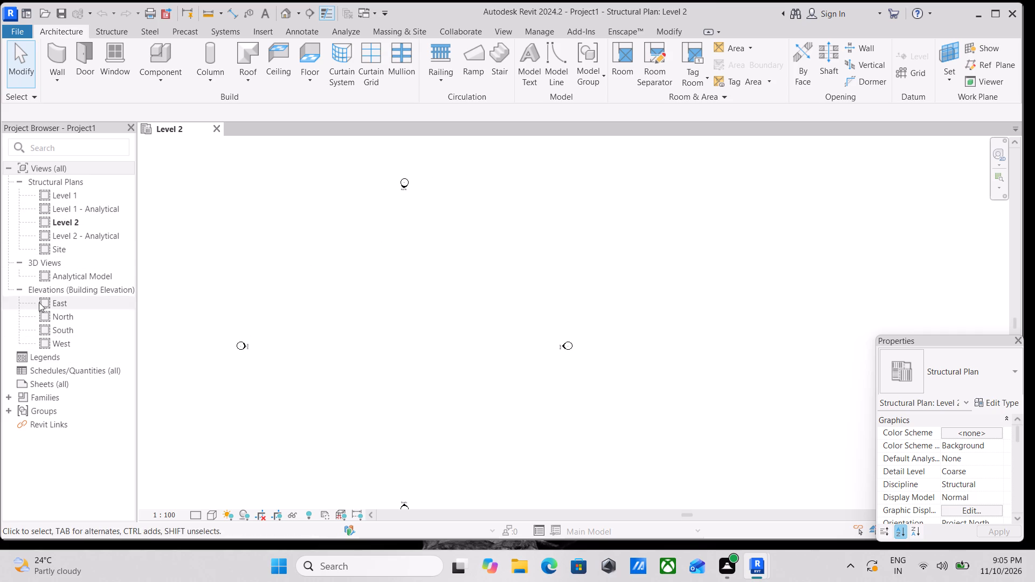
pyautogui.tripleClick(60, 221)
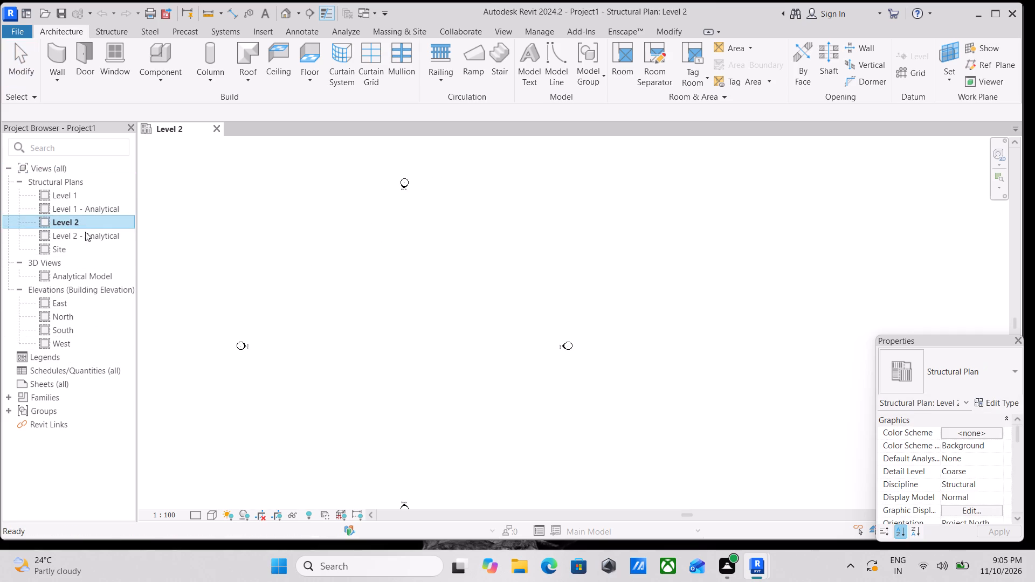
pyautogui.scroll(-3, 578, 355)
pyautogui.click(58, 195)
pyautogui.doubleClick(66, 222)
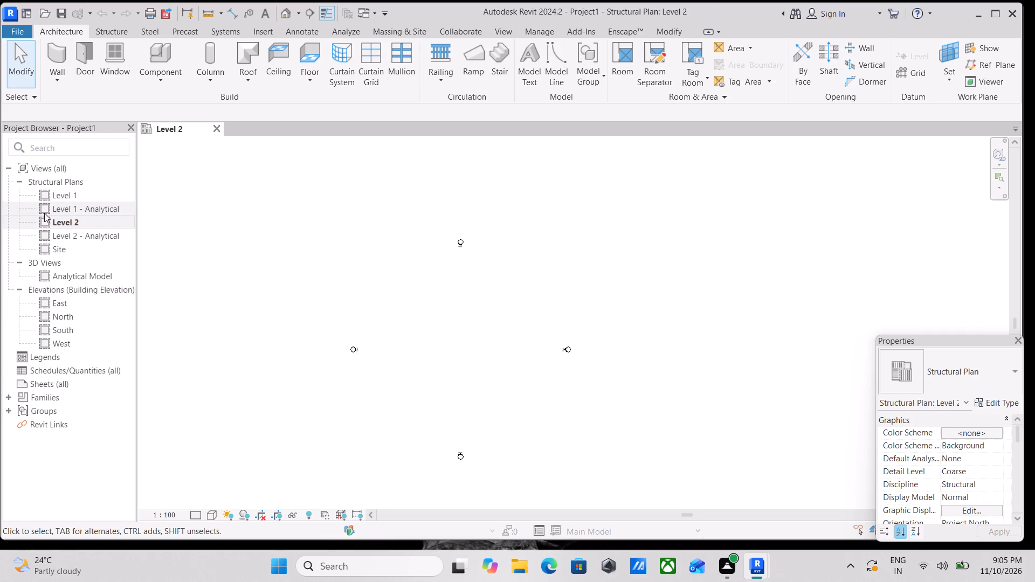
pyautogui.tripleClick(43, 219)
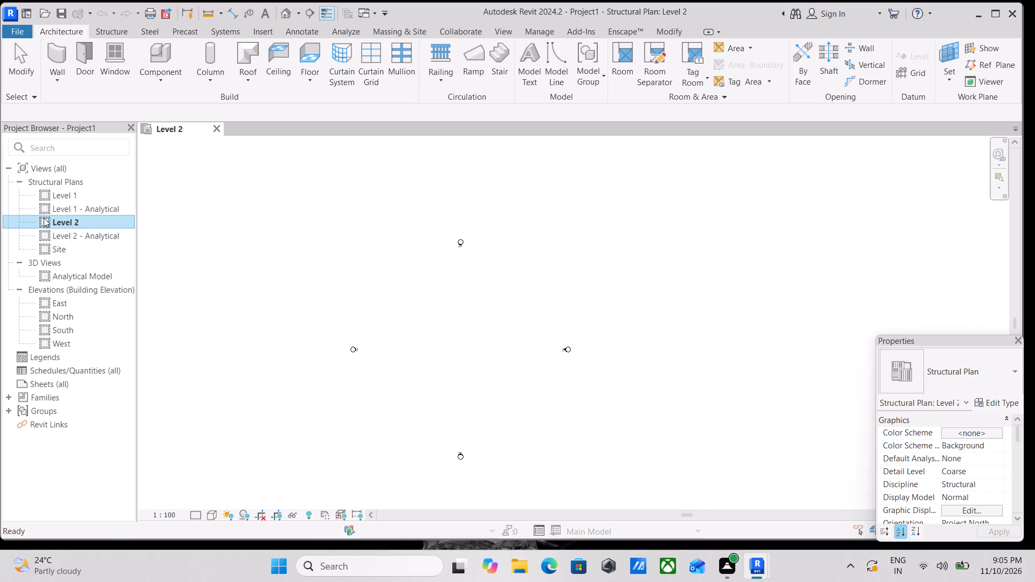
pyautogui.doubleClick(68, 221)
pyautogui.scroll(2, 518, 365)
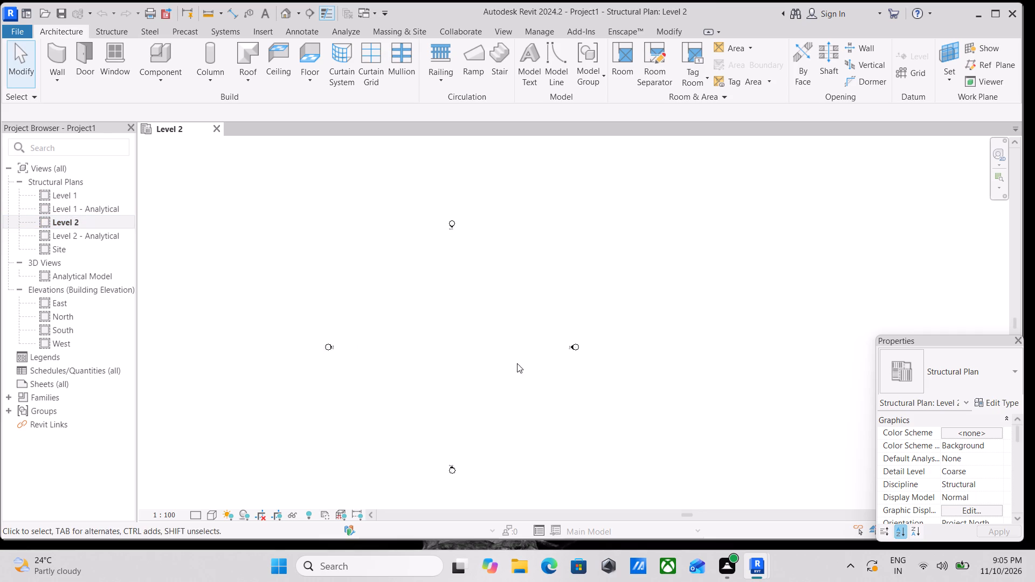
pyautogui.scroll(3, 439, 336)
pyautogui.scroll(4, 196, 254)
pyautogui.scroll(-3, 262, 255)
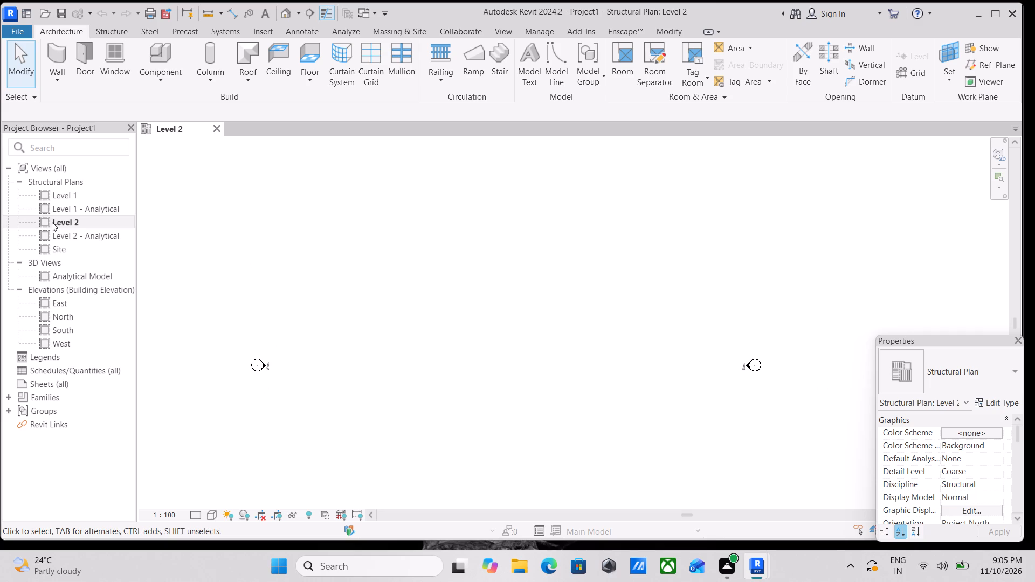
pyautogui.doubleClick(51, 222)
pyautogui.scroll(-4, 356, 331)
pyautogui.doubleClick(46, 191)
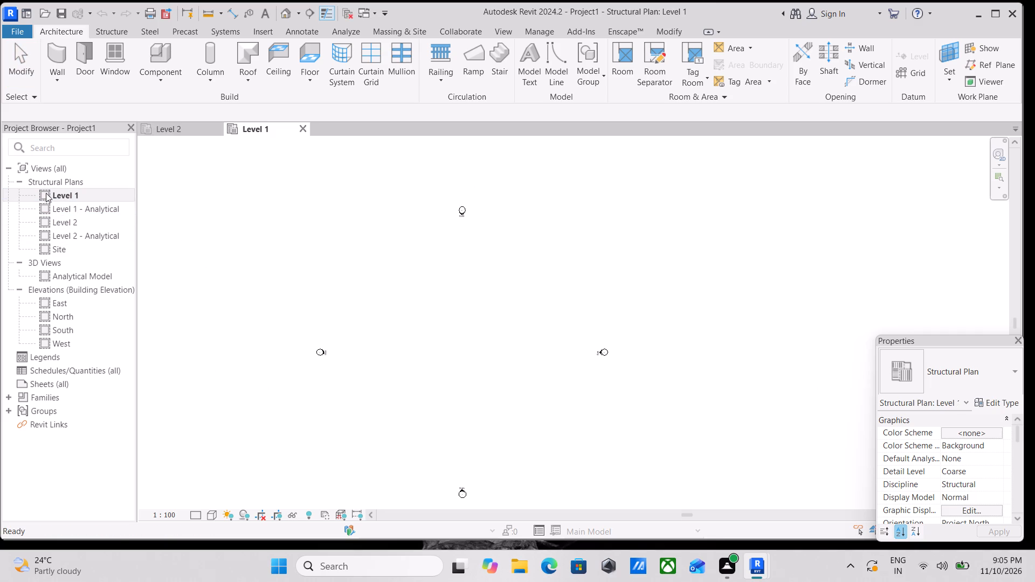
pyautogui.click(42, 225)
# Open the North building elevation view.
pyautogui.doubleClick(63, 314)
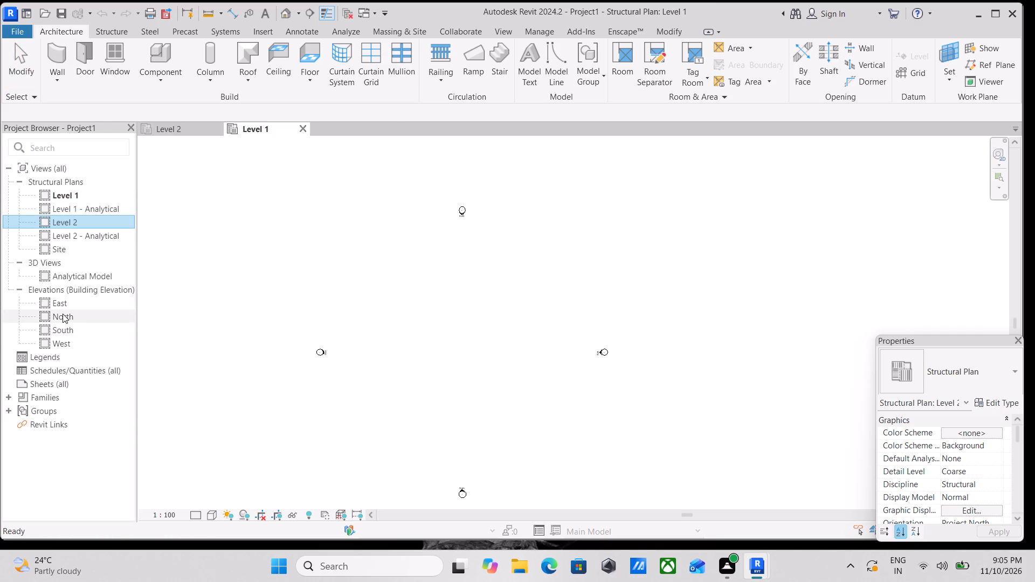
pyautogui.scroll(-4, 707, 335)
pyautogui.moveTo(682, 329); pyautogui.dragTo(624, 334, button='middle')
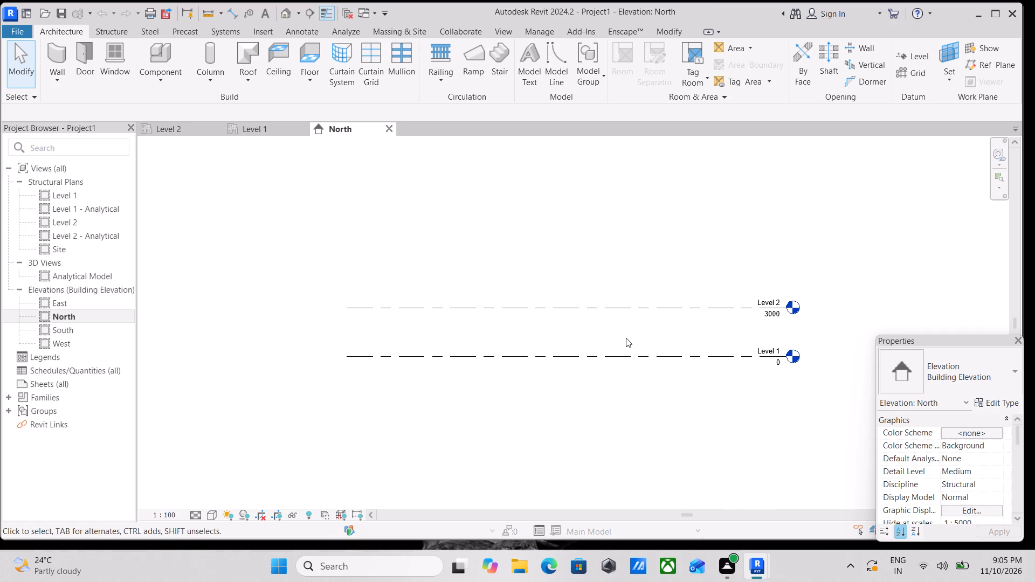
pyautogui.press('Escape')
pyautogui.scroll(3, 654, 347)
pyautogui.press('Escape')
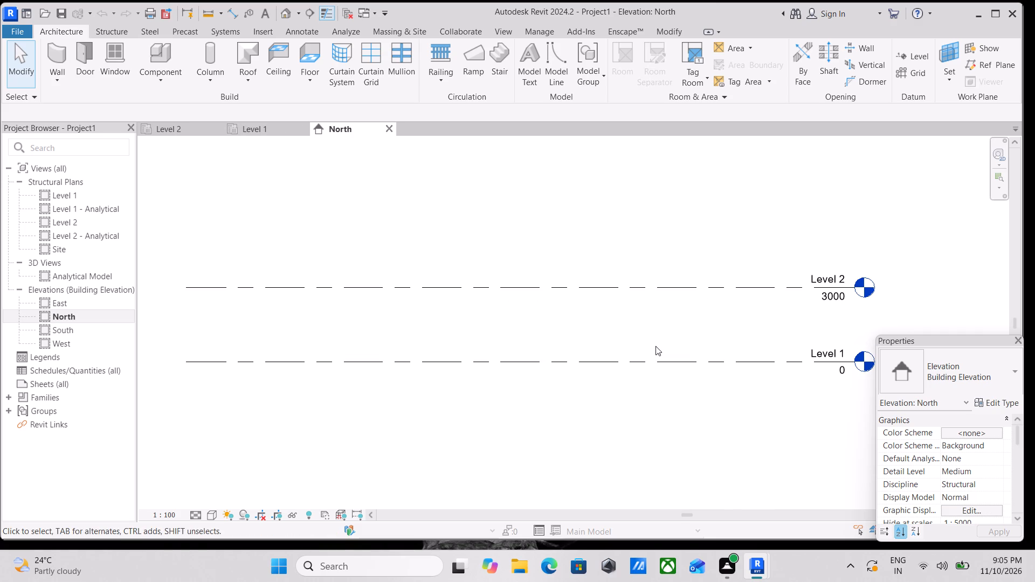
# Add a new level offset 6' below Level 1 by picking the Level 1 line with the Level tool.
pyautogui.write('ll')
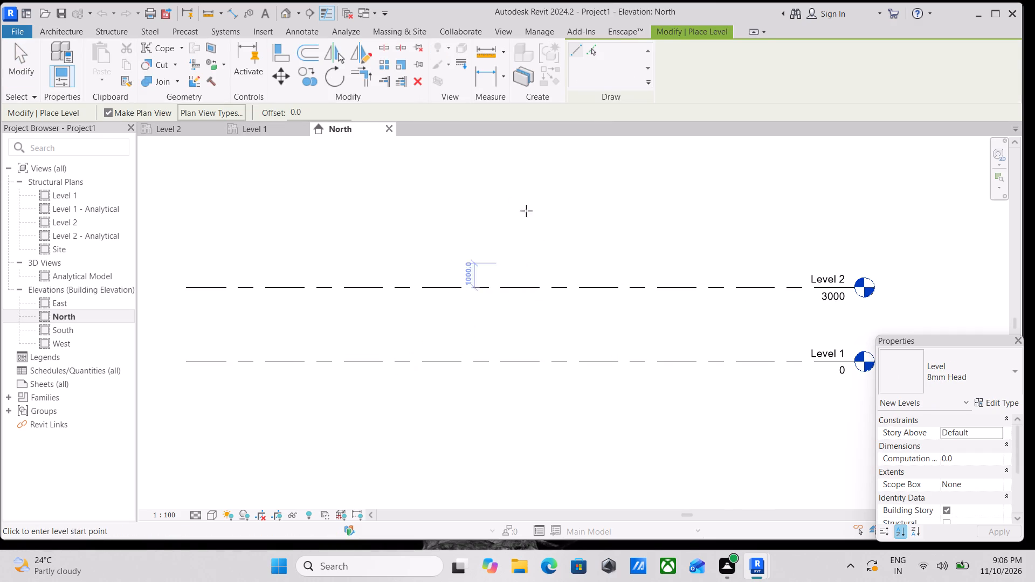
pyautogui.click(595, 52)
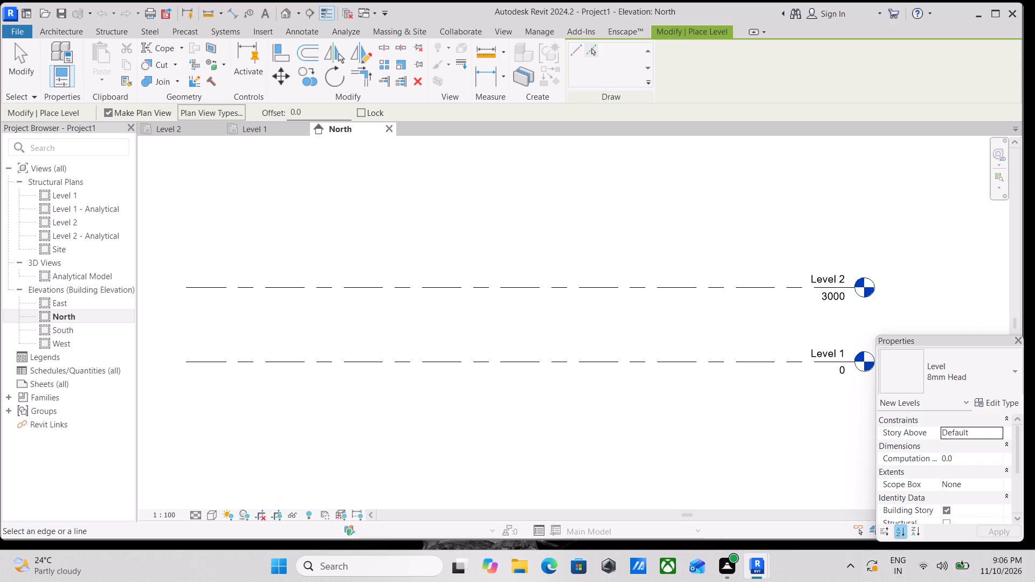
pyautogui.moveTo(310, 115); pyautogui.dragTo(237, 121)
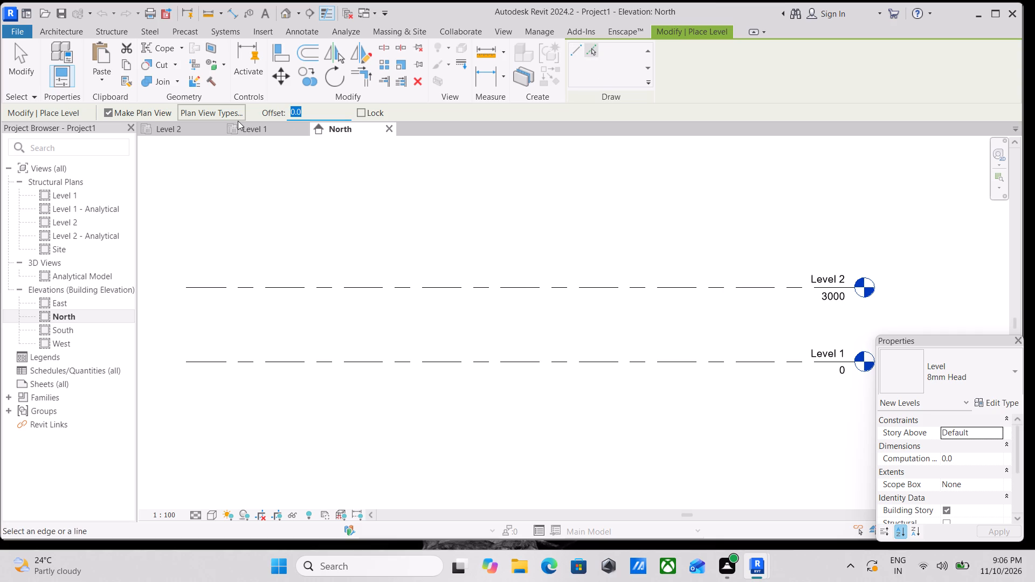
pyautogui.write("6'")
pyautogui.click(517, 363)
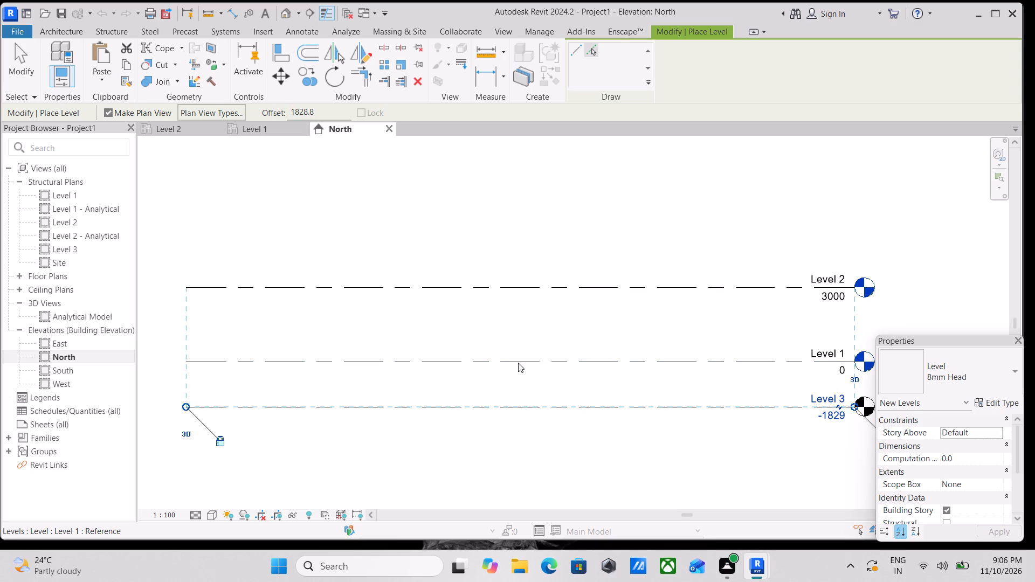
pyautogui.press('Escape')
pyautogui.scroll(-3, 533, 343)
pyautogui.press('Escape')
pyautogui.press('Escape')
# Open the name of Level 3, the level just below Level 1, for editing.
pyautogui.scroll(3, 643, 367)
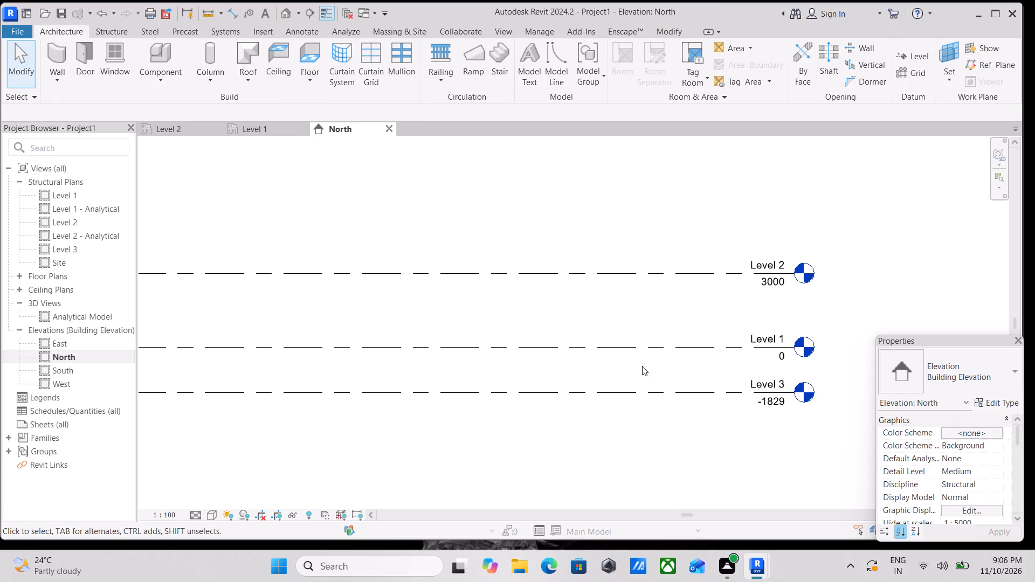
pyautogui.scroll(1, 651, 365)
pyautogui.moveTo(645, 361); pyautogui.dragTo(488, 298, button='middle')
pyautogui.scroll(3, 563, 320)
pyautogui.scroll(3, 637, 337)
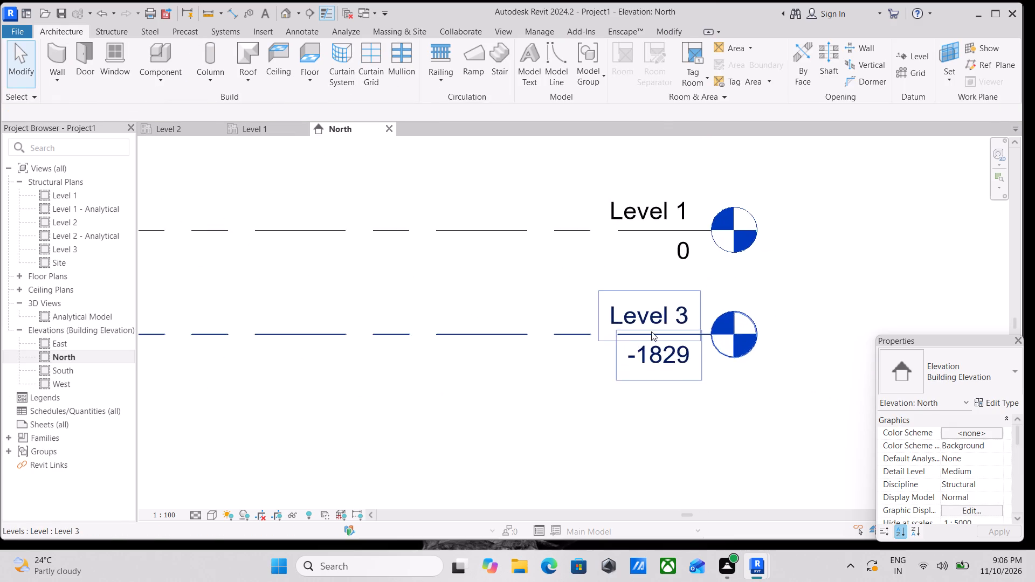
pyautogui.scroll(4, 674, 326)
pyautogui.doubleClick(699, 299)
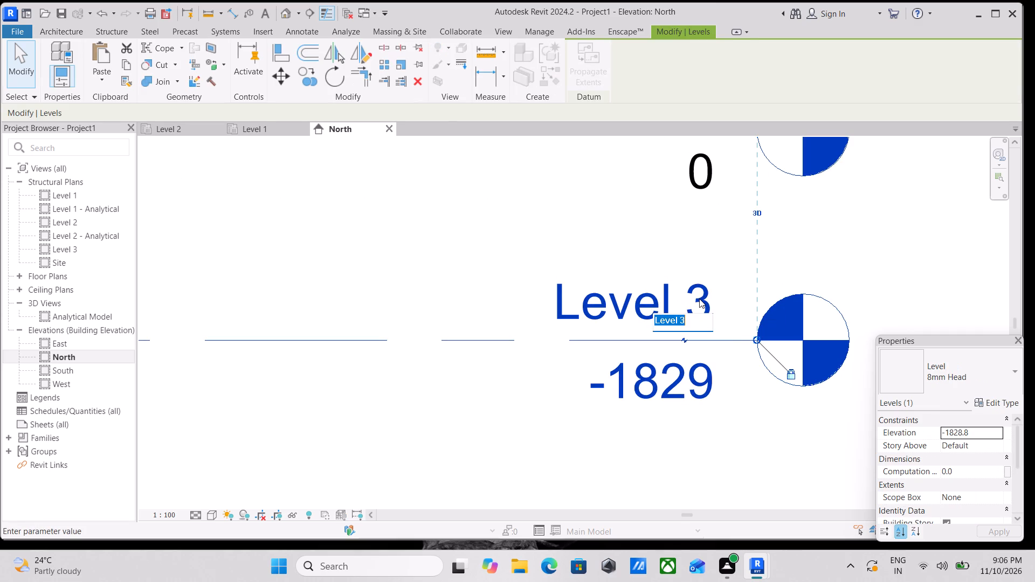
pyautogui.scroll(-4, 699, 299)
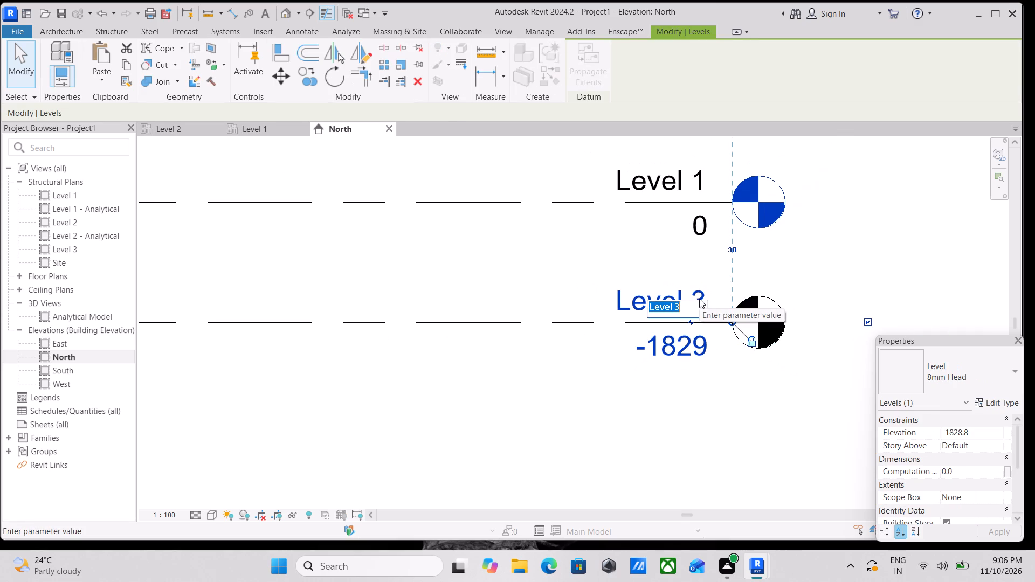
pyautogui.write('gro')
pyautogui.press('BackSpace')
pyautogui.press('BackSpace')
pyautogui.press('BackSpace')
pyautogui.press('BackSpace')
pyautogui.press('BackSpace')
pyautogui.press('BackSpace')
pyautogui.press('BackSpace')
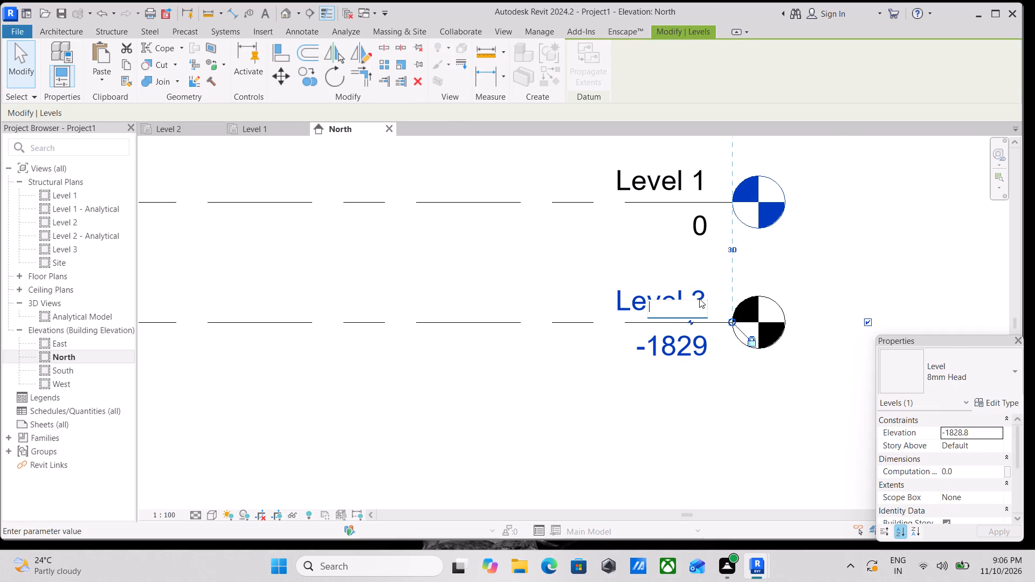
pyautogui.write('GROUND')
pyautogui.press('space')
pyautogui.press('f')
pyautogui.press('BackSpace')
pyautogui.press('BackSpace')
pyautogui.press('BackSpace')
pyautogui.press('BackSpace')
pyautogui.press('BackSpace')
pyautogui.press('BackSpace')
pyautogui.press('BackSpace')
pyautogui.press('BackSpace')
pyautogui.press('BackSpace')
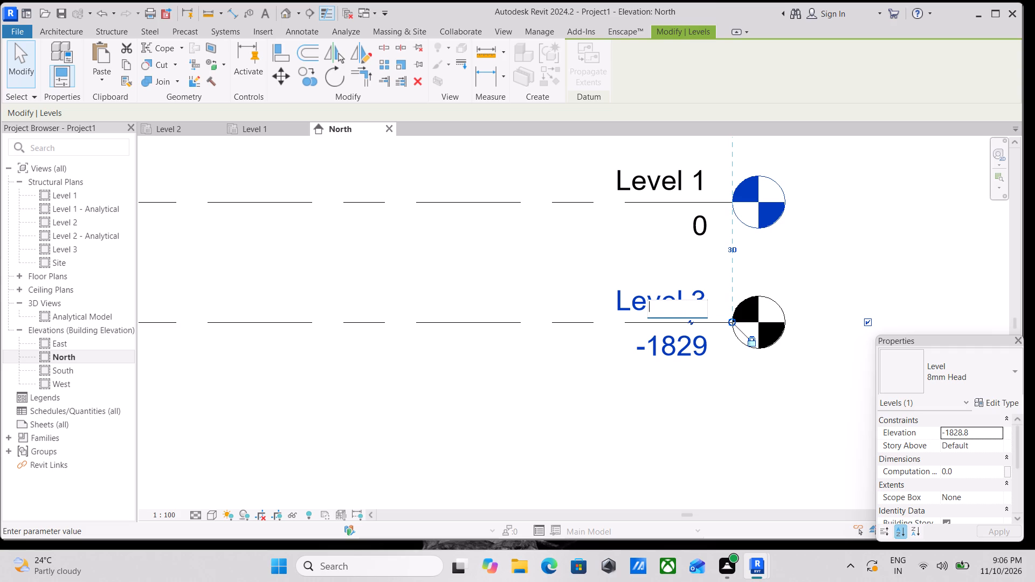
# Rename Level 3 as TOP OF FOOTING, including its corresponding views, and deselect the level.
pyautogui.write('TOP')
pyautogui.press('space')
pyautogui.write('O')
pyautogui.write('F')
pyautogui.press('space')
pyautogui.write('FO')
pyautogui.press('o')
pyautogui.write('TING')
pyautogui.press('Return')
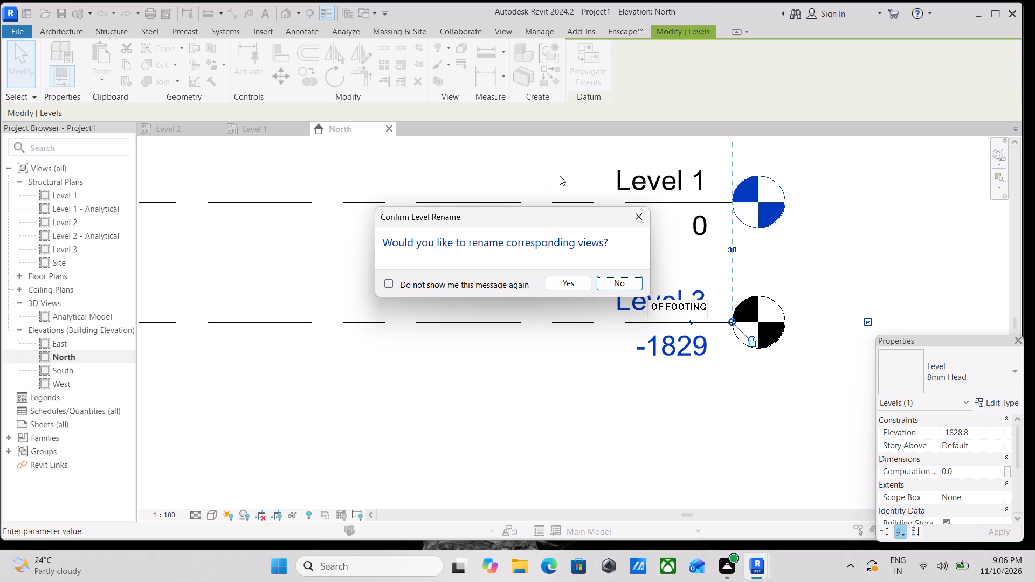
pyautogui.click(572, 285)
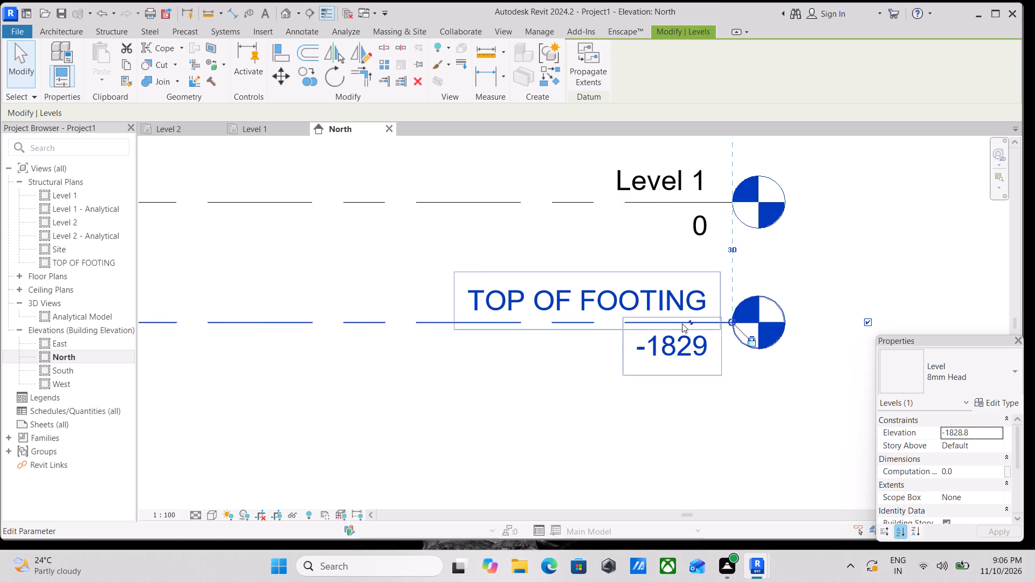
pyautogui.scroll(-3, 678, 323)
pyautogui.scroll(-6, 488, 281)
pyautogui.moveTo(393, 295); pyautogui.dragTo(679, 300, button='middle')
pyautogui.scroll(2, 652, 296)
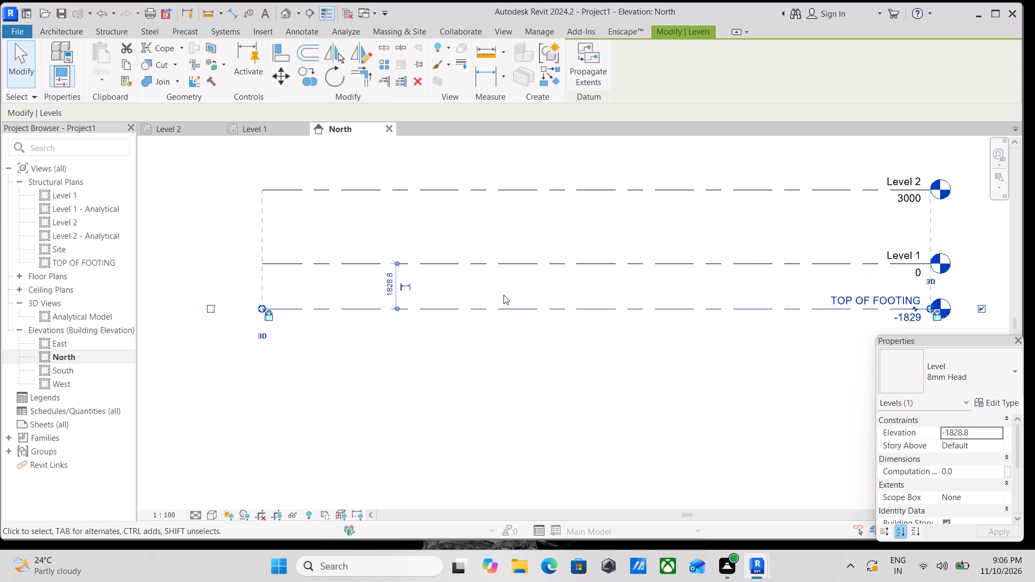
pyautogui.scroll(3, 424, 294)
pyautogui.press('Escape')
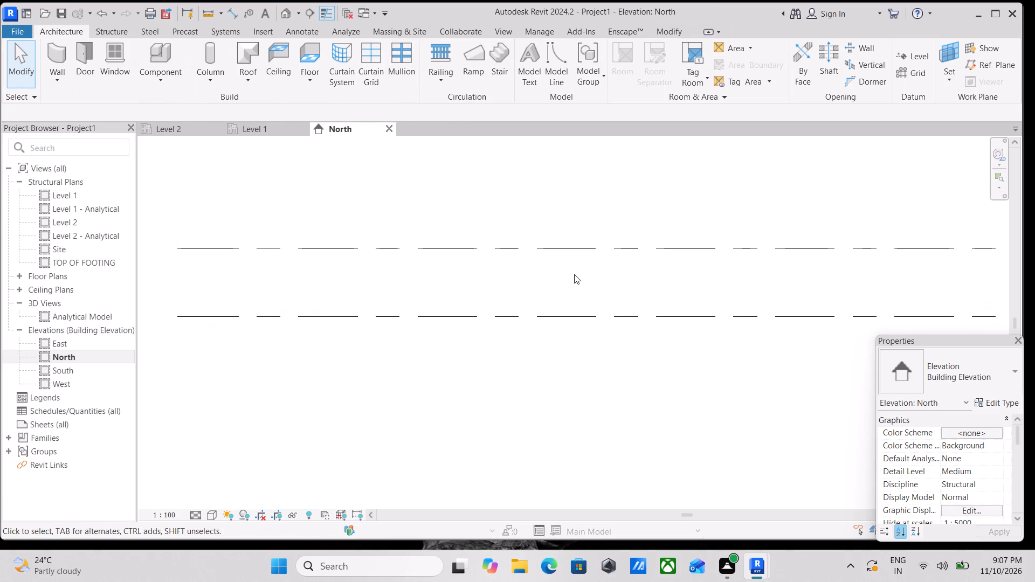
# Rename Level 1 as GROUND LEVEL and rename its corresponding views as well.
pyautogui.scroll(1, 574, 274)
pyautogui.scroll(-4, 576, 271)
pyautogui.scroll(-2, 706, 269)
pyautogui.moveTo(703, 265); pyautogui.dragTo(527, 279, button='middle')
pyautogui.scroll(2, 547, 280)
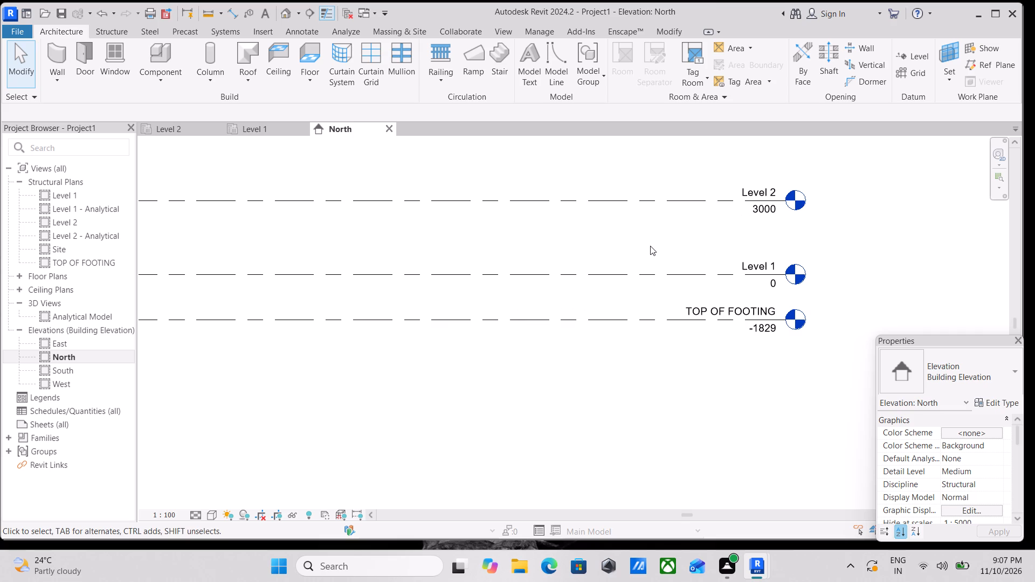
pyautogui.scroll(3, 657, 284)
pyautogui.moveTo(645, 279); pyautogui.dragTo(670, 322, button='middle')
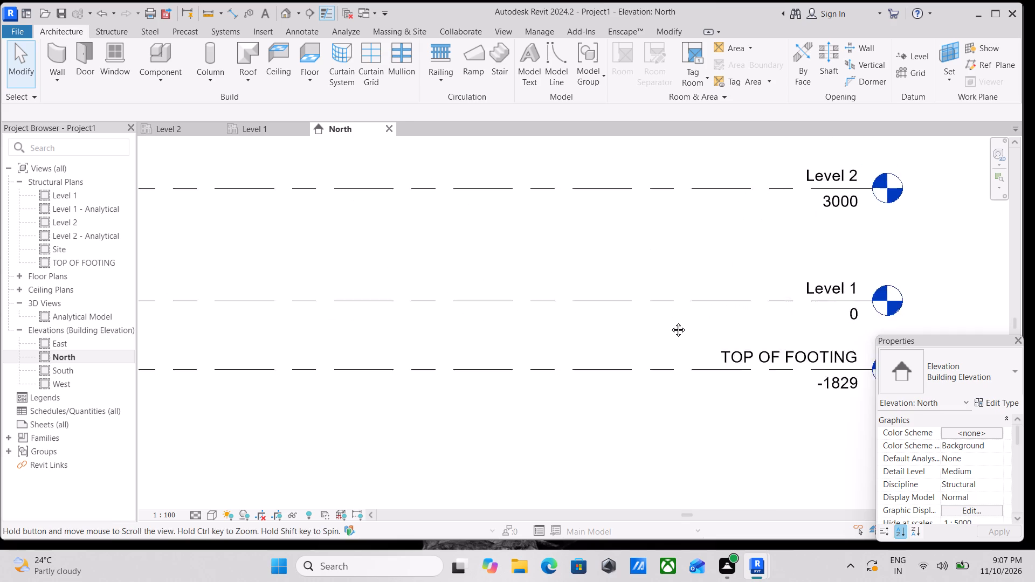
pyautogui.moveTo(670, 322); pyautogui.dragTo(655, 321, button='middle')
pyautogui.scroll(2, 830, 287)
pyautogui.scroll(-4, 827, 291)
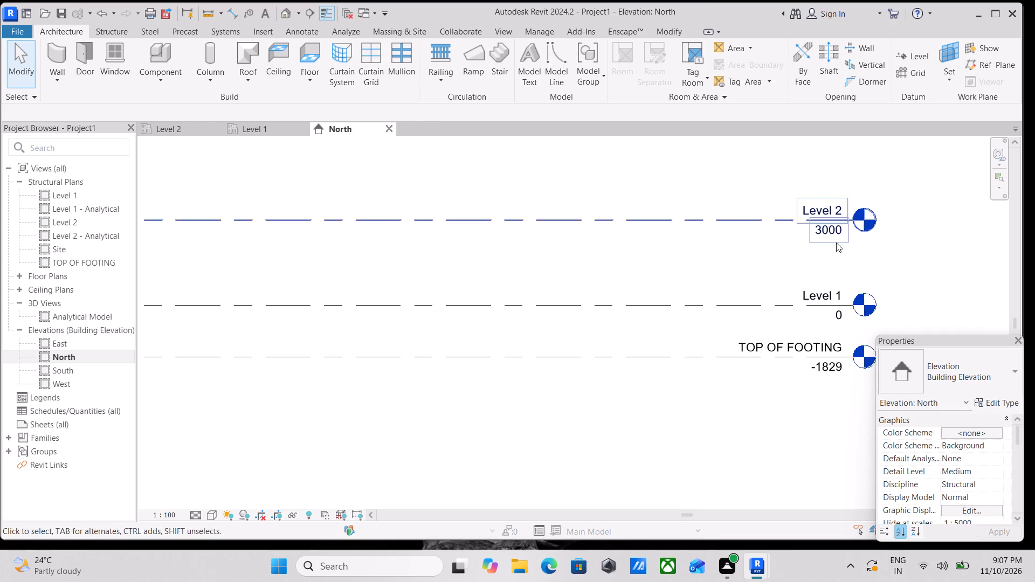
pyautogui.scroll(-2, 836, 244)
pyautogui.scroll(4, 844, 318)
pyautogui.scroll(4, 838, 265)
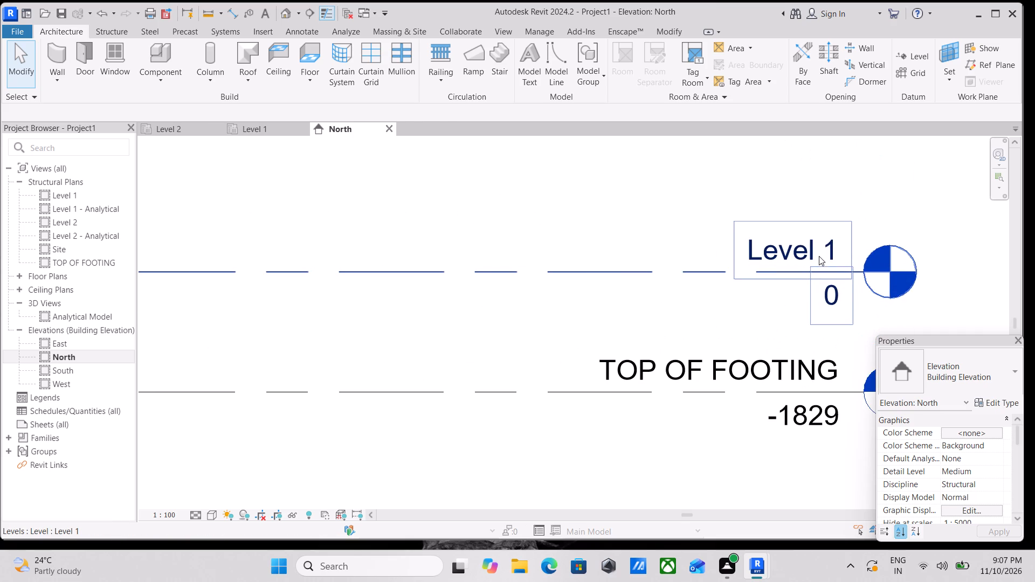
pyautogui.doubleClick(818, 253)
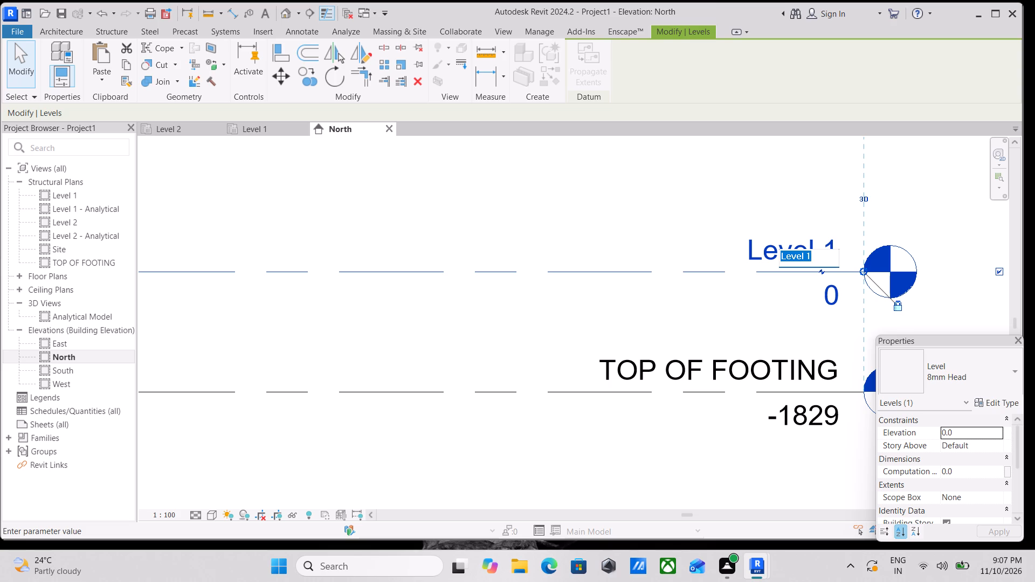
pyautogui.scroll(-4, 818, 253)
pyautogui.scroll(7, 818, 253)
pyautogui.scroll(-3, 818, 253)
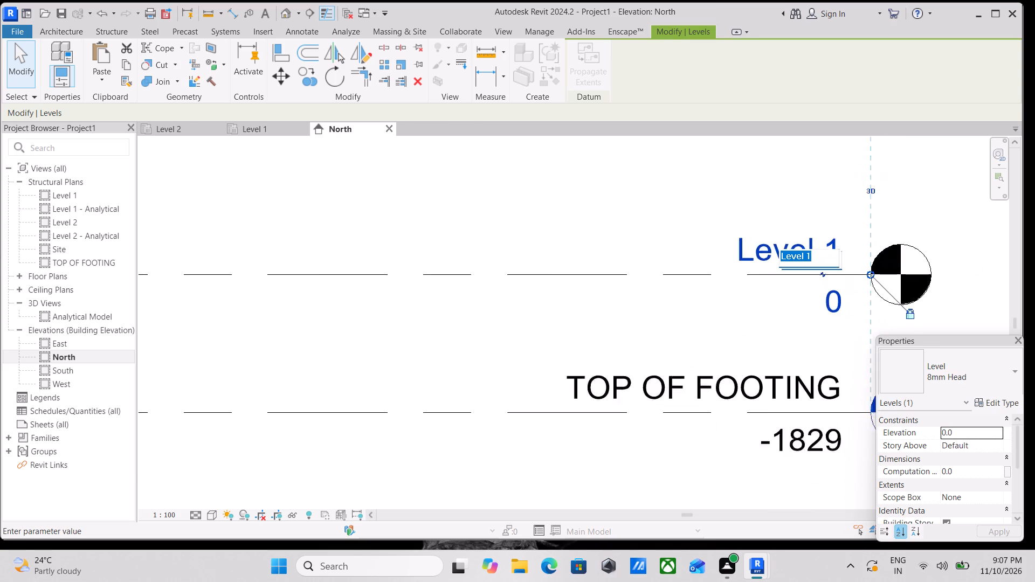
pyautogui.scroll(-1, 818, 253)
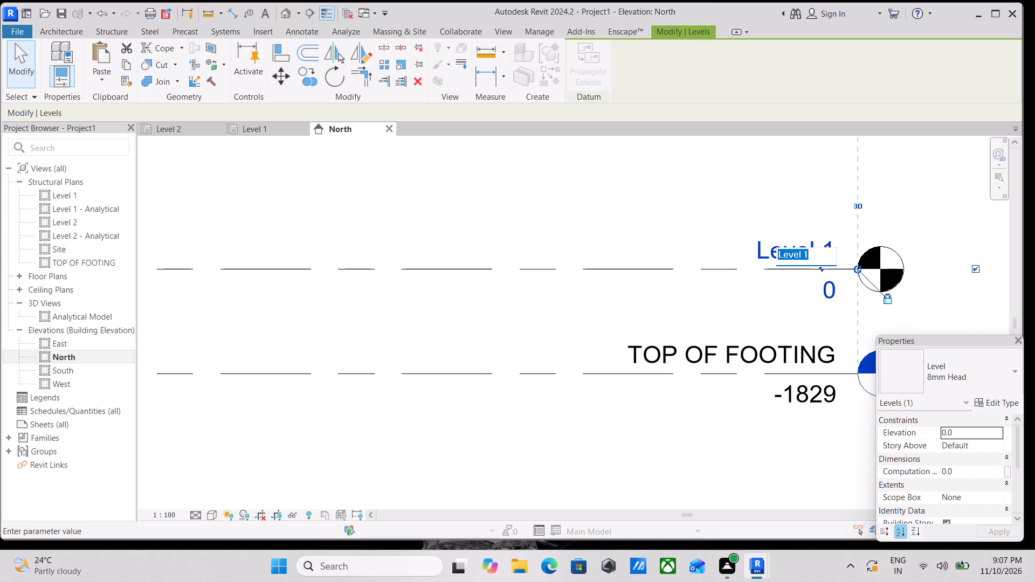
pyautogui.write('GRO')
pyautogui.write('UN')
pyautogui.write('D')
pyautogui.press('space')
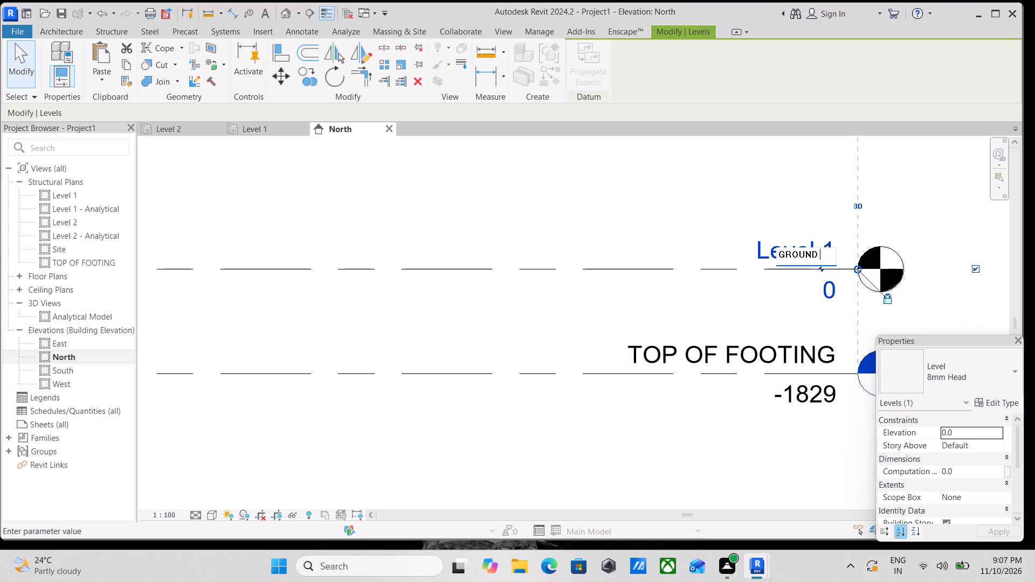
pyautogui.write('LEVE')
pyautogui.press('l')
pyautogui.press('Return')
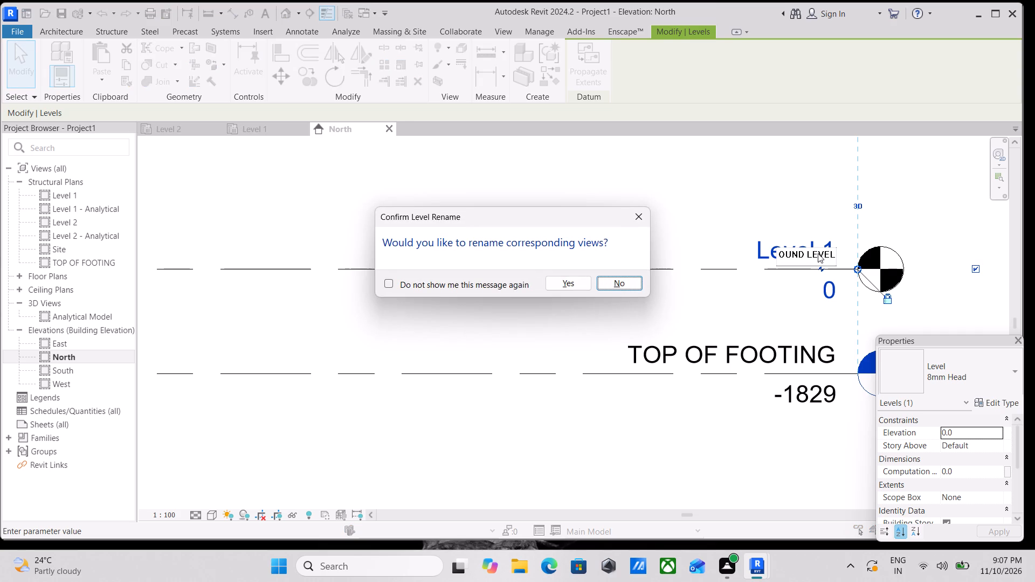
pyautogui.click(565, 277)
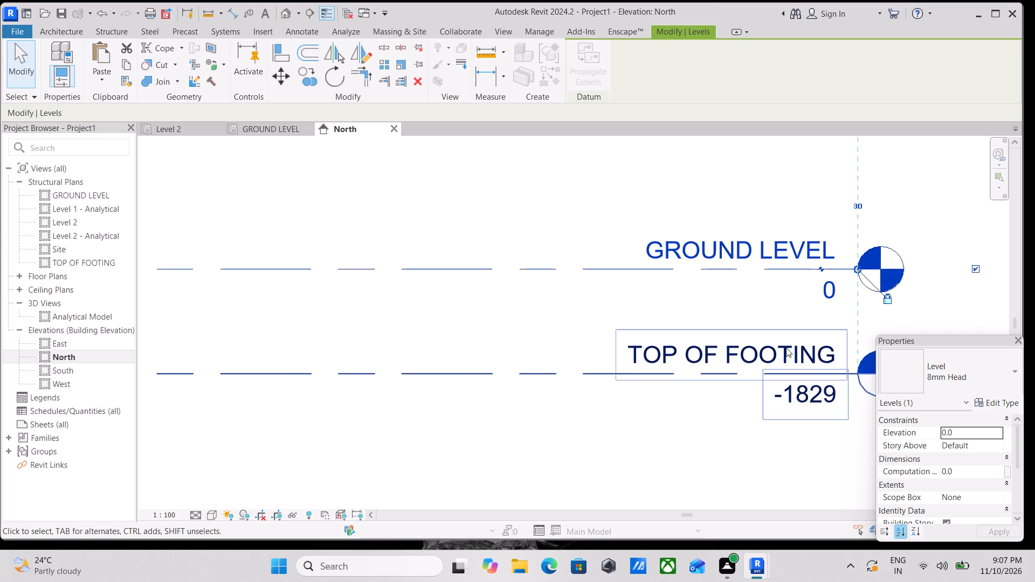
# Rename Level 2 as FIRST FLOOR and rename its corresponding views as well.
pyautogui.scroll(-5, 799, 347)
pyautogui.scroll(-2, 431, 297)
pyautogui.scroll(1, 749, 221)
pyautogui.scroll(3, 695, 234)
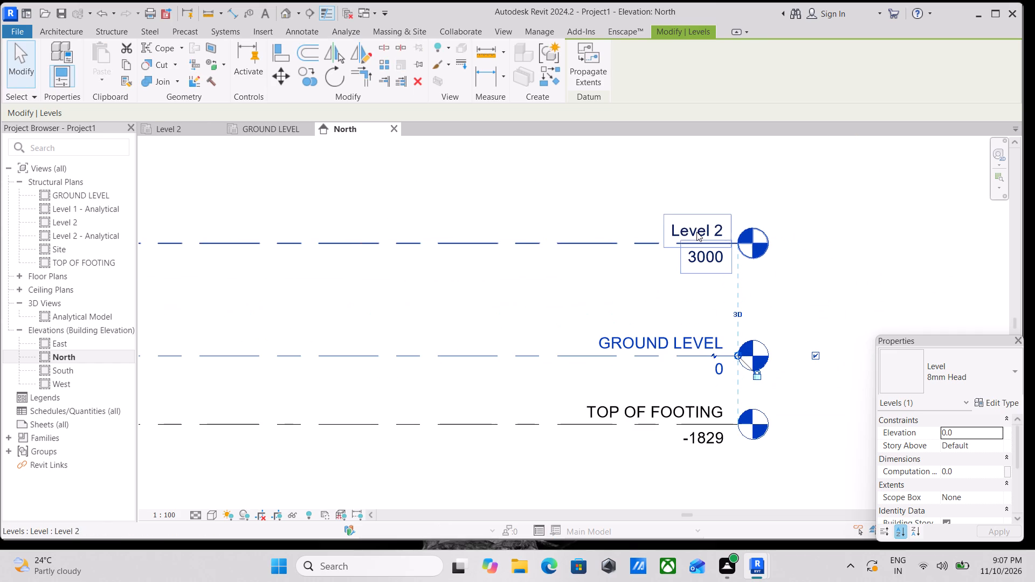
pyautogui.scroll(3, 696, 232)
pyautogui.doubleClick(698, 224)
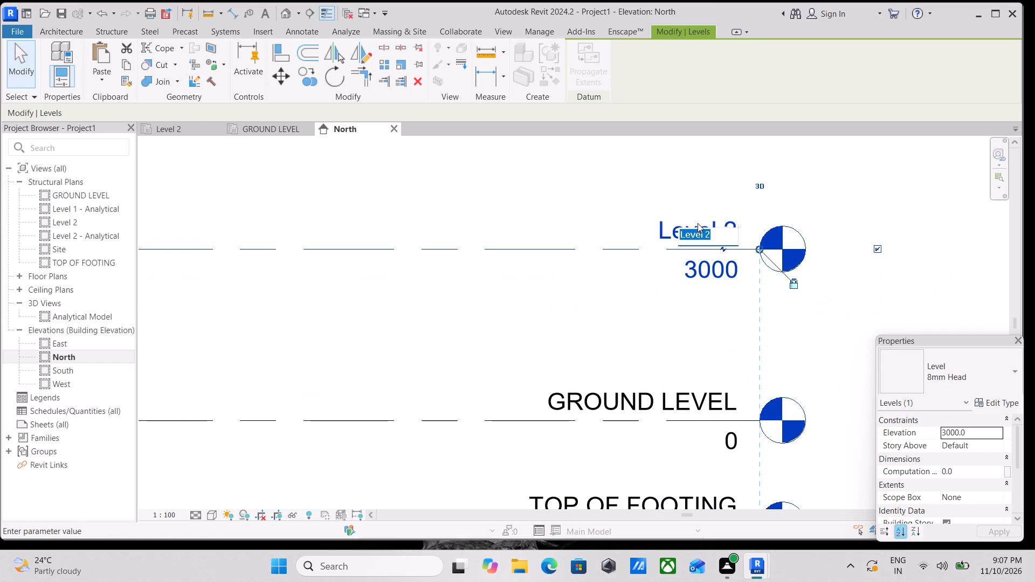
pyautogui.press('f')
pyautogui.press('i')
pyautogui.write('RST')
pyautogui.press('space')
pyautogui.write('FL')
pyautogui.write('OOR')
pyautogui.press('Return')
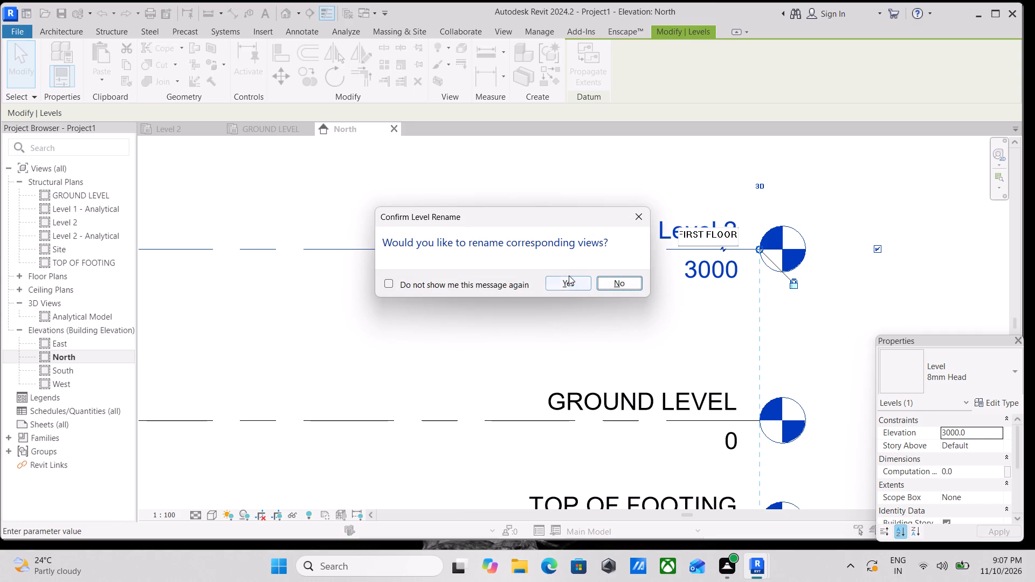
pyautogui.click(571, 288)
pyautogui.scroll(-4, 572, 288)
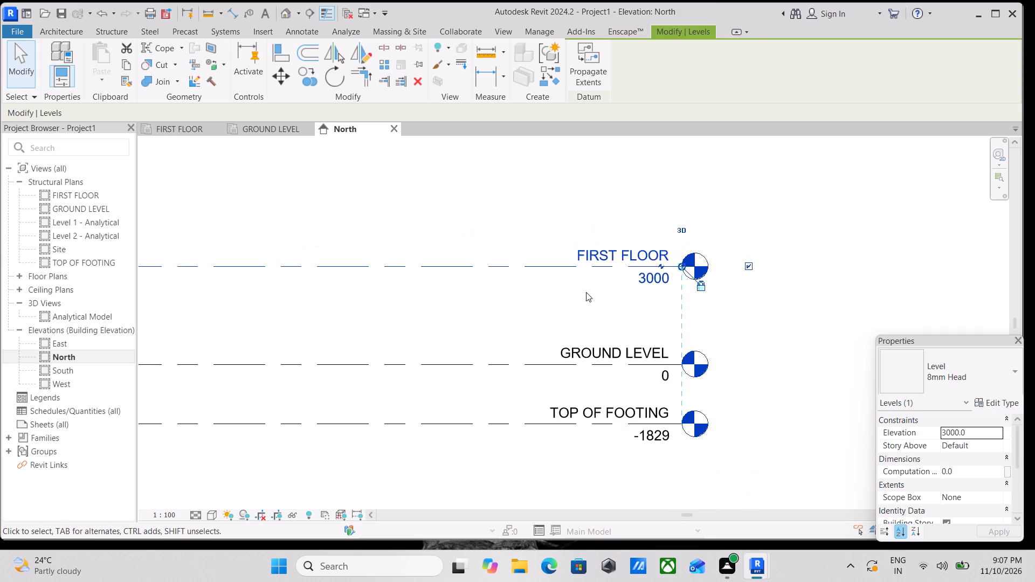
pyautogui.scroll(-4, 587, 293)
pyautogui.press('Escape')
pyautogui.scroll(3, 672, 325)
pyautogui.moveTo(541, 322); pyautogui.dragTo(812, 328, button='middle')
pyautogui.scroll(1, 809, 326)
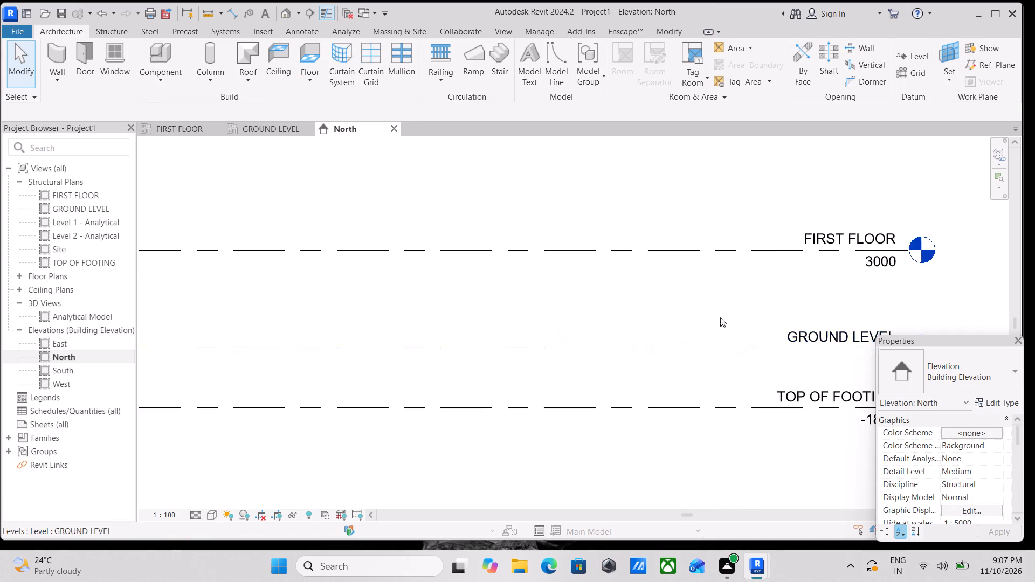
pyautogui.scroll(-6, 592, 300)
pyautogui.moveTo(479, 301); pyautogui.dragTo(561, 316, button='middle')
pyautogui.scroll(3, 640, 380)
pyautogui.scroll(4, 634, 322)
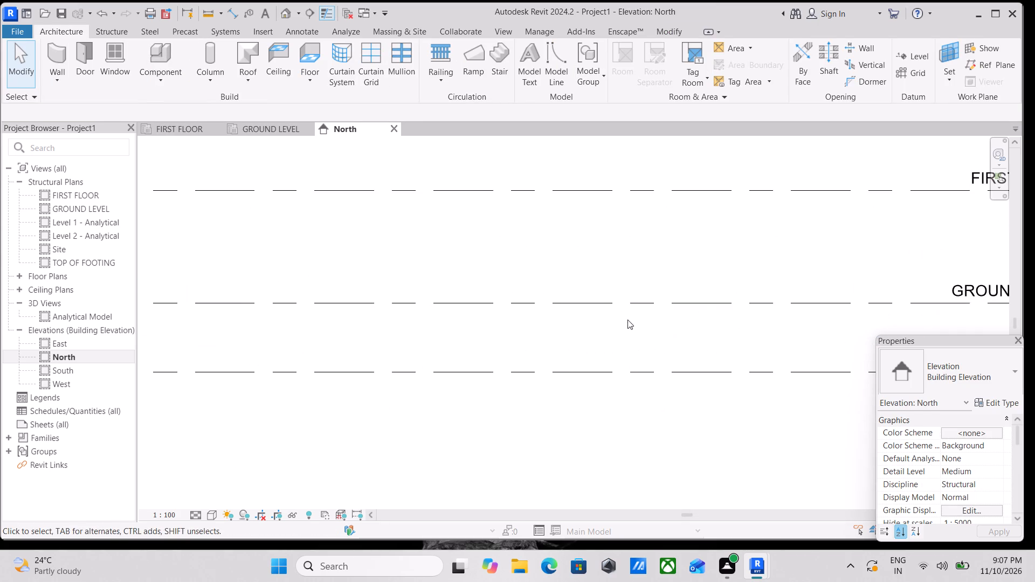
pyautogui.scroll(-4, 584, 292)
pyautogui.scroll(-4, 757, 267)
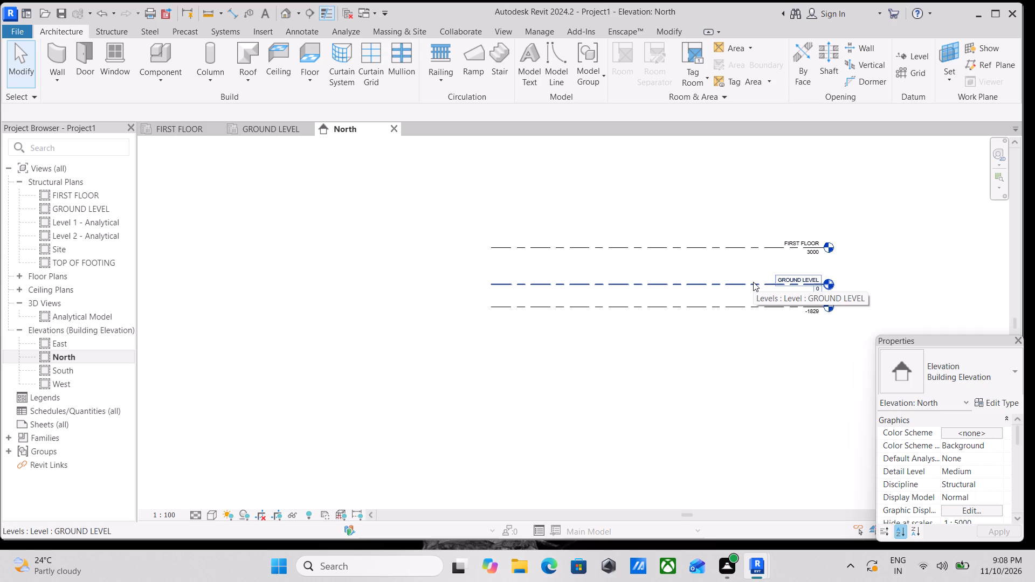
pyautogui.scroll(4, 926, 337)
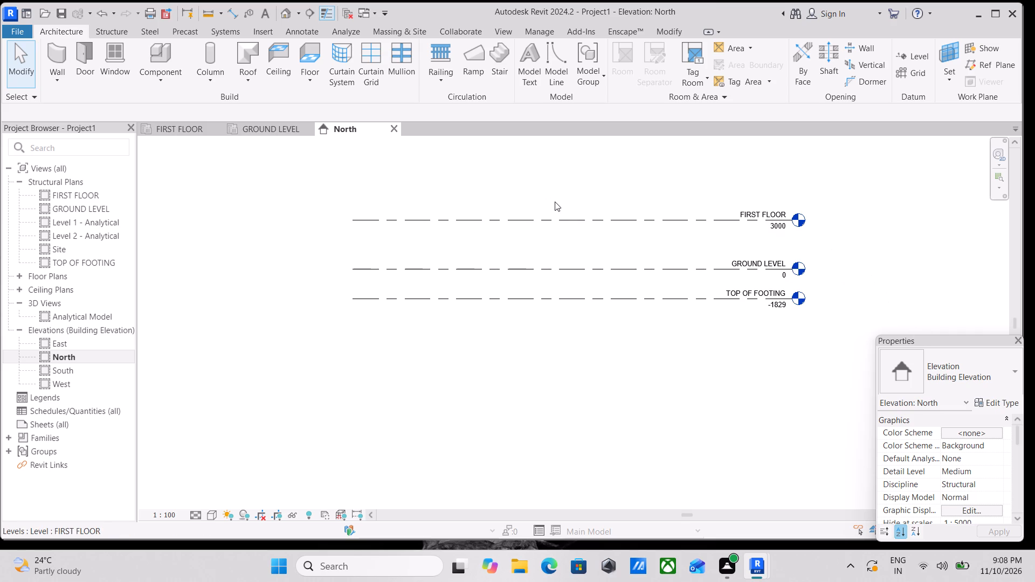
# Add a level above FIRST FLOOR by picking the FIRST FLOOR line with a 10' (3048 mm) offset.
pyautogui.write('LL')
pyautogui.scroll(2, 533, 179)
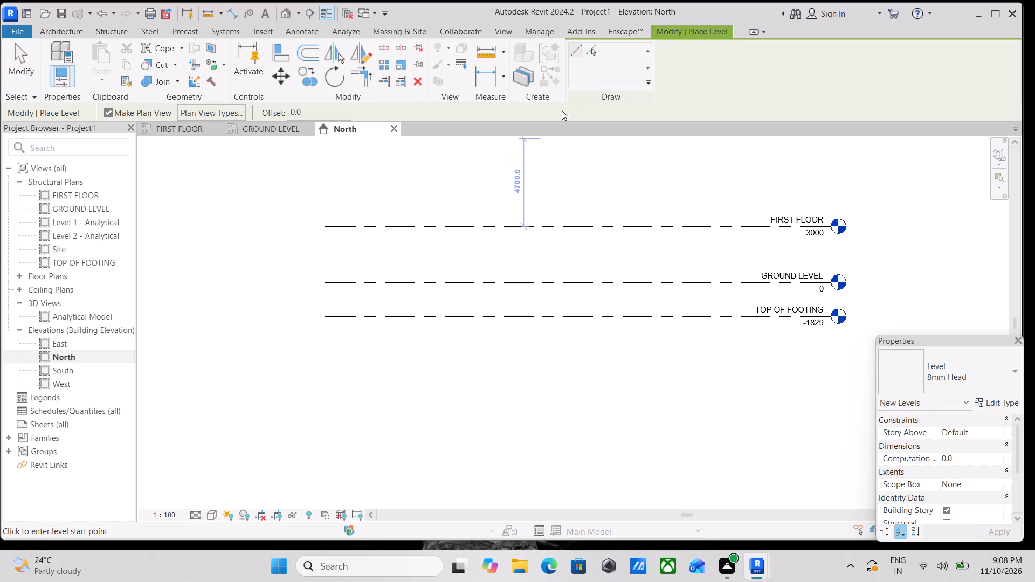
pyautogui.click(587, 54)
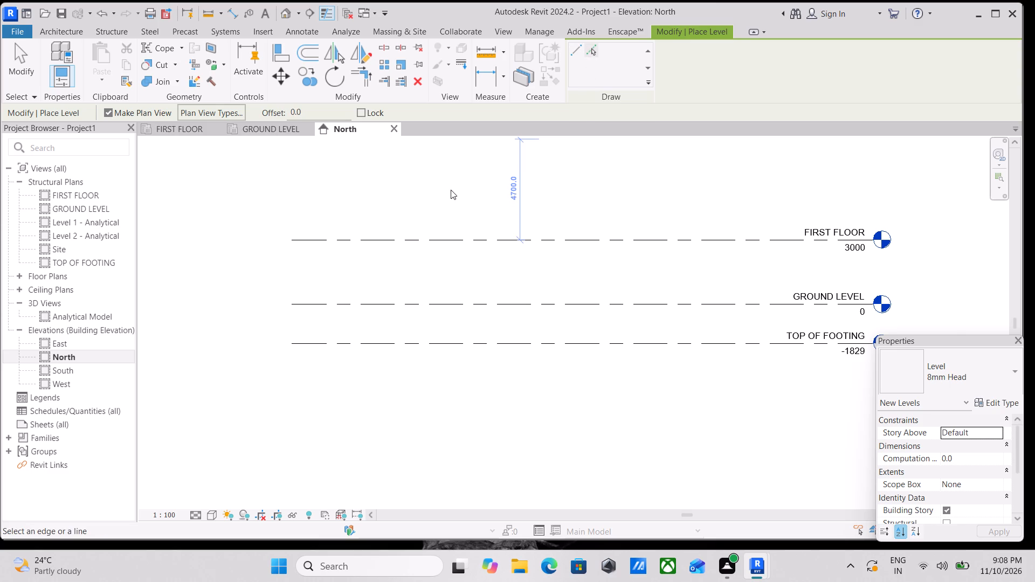
pyautogui.scroll(2, 454, 191)
pyautogui.scroll(-2, 537, 186)
pyautogui.scroll(-4, 593, 221)
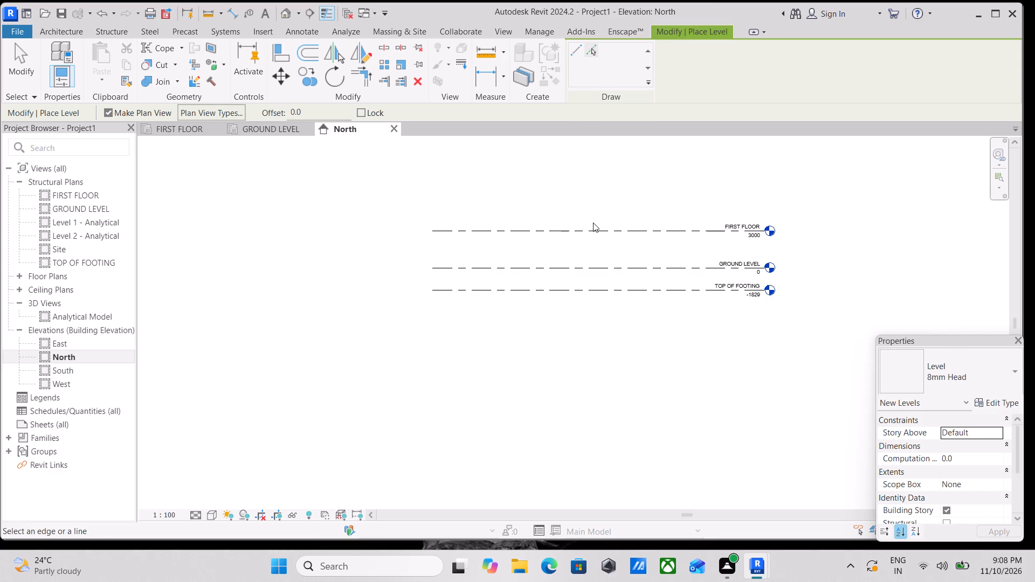
pyautogui.click(592, 47)
pyautogui.scroll(5, 632, 226)
pyautogui.write('LL')
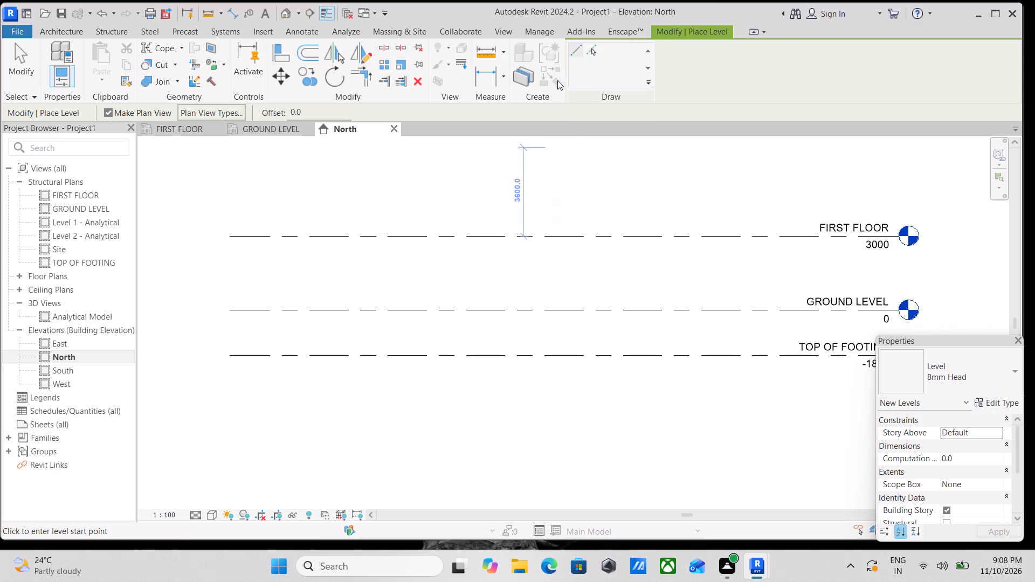
pyautogui.click(595, 48)
pyautogui.moveTo(310, 109); pyautogui.dragTo(250, 124)
pyautogui.write("10'")
pyautogui.press('Return')
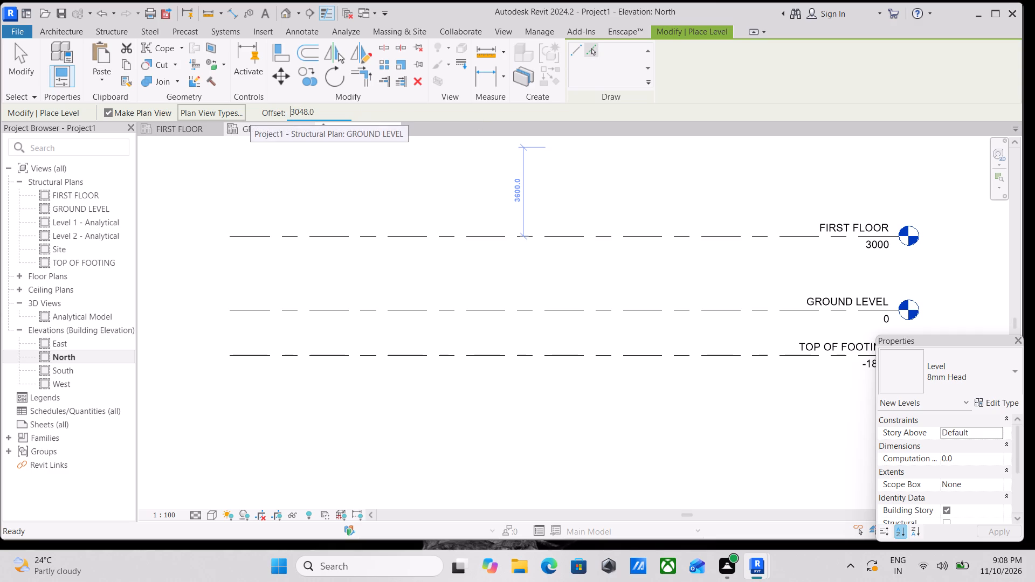
pyautogui.click(544, 233)
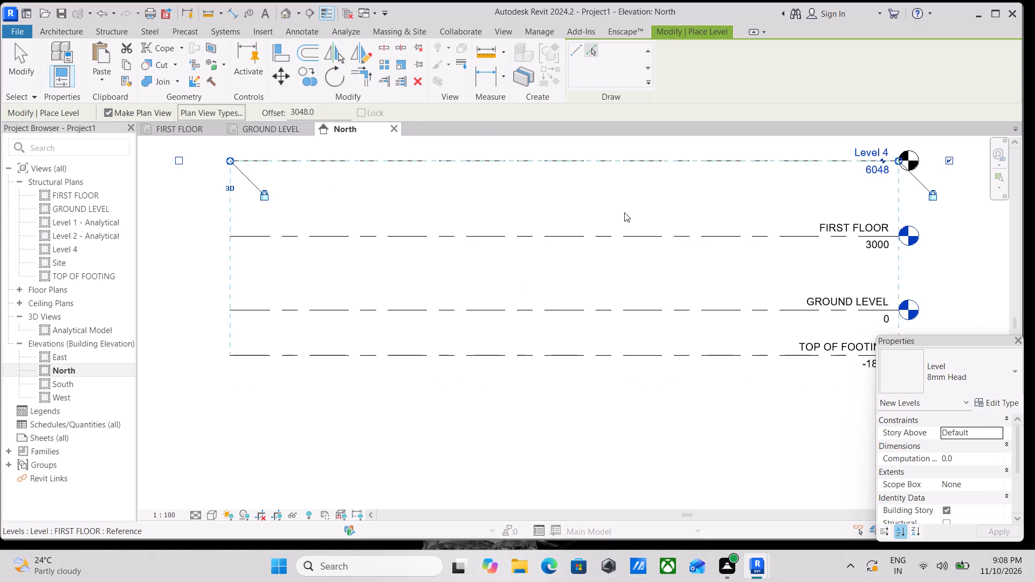
pyautogui.scroll(-3, 676, 193)
pyautogui.scroll(3, 907, 153)
pyautogui.scroll(3, 804, 170)
pyautogui.press('Escape')
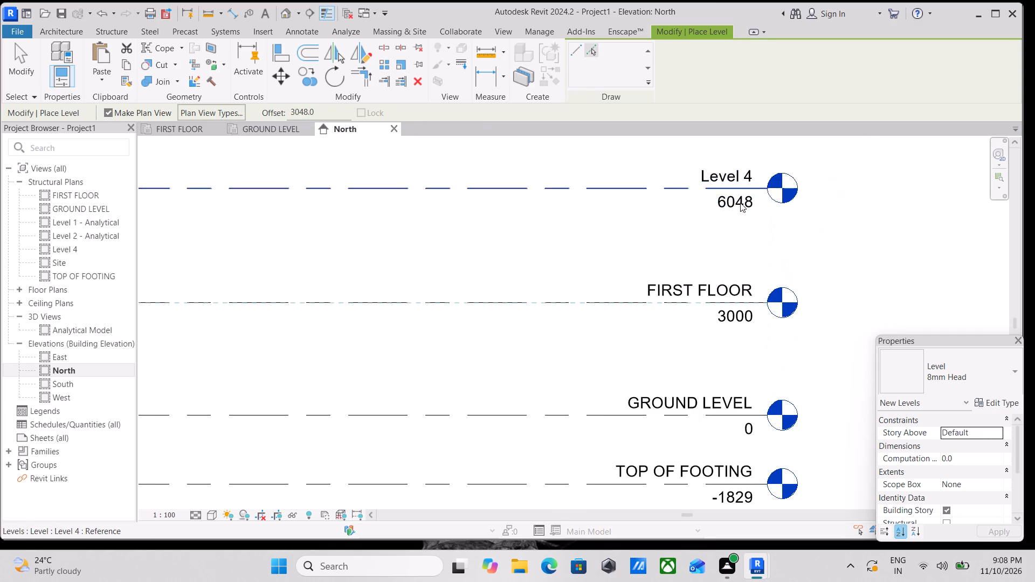
pyautogui.press('Escape')
pyautogui.scroll(3, 735, 207)
pyautogui.press('Escape')
pyautogui.press('Escape')
# Rename Level 4 as SECOND FLR and rename its corresponding views as well.
pyautogui.scroll(4, 726, 148)
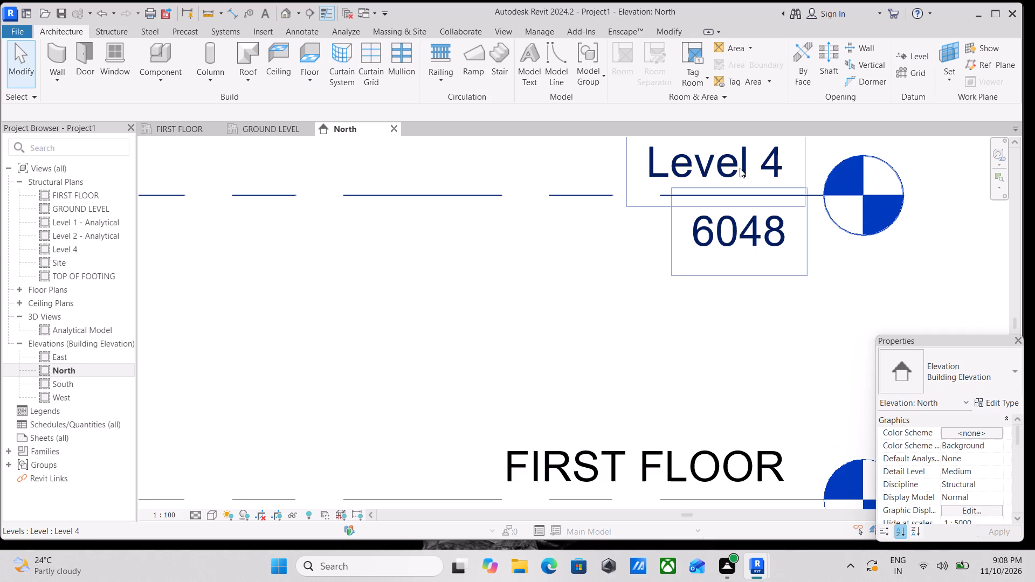
pyautogui.doubleClick(740, 168)
pyautogui.write('SECOND')
pyautogui.press('space')
pyautogui.write('FL')
pyautogui.press('r')
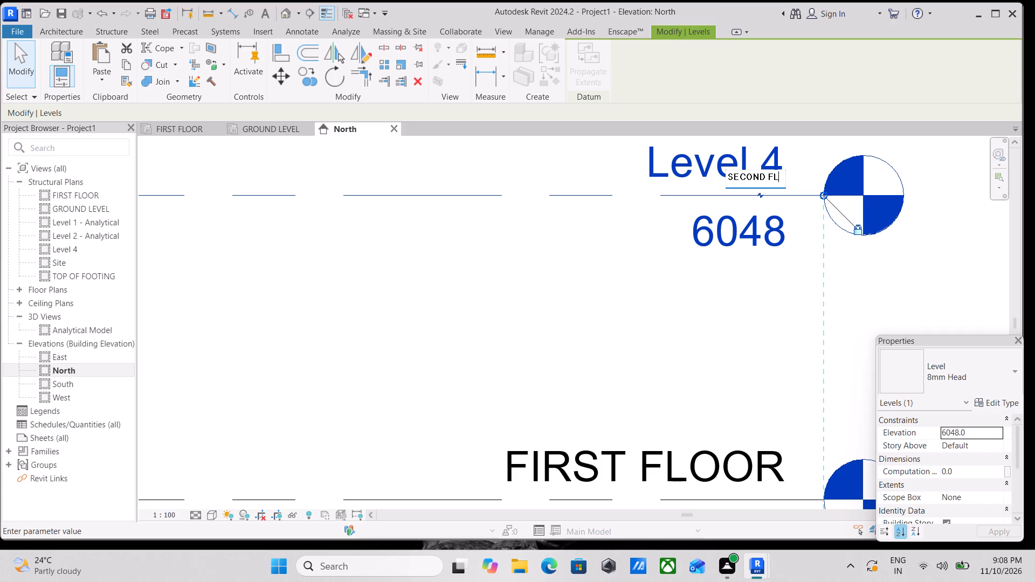
pyautogui.press('Return')
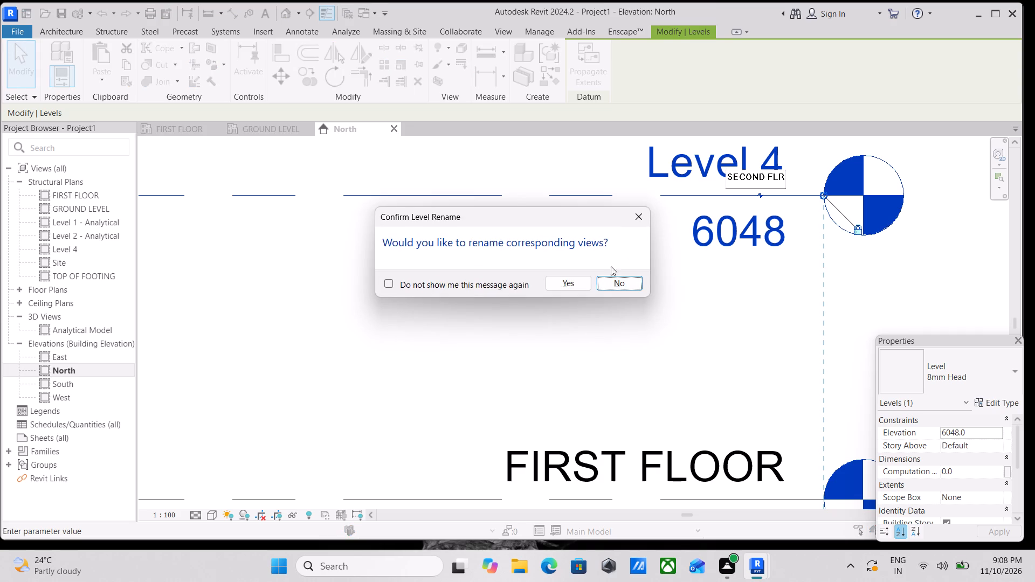
pyautogui.click(570, 276)
pyautogui.scroll(-10, 572, 276)
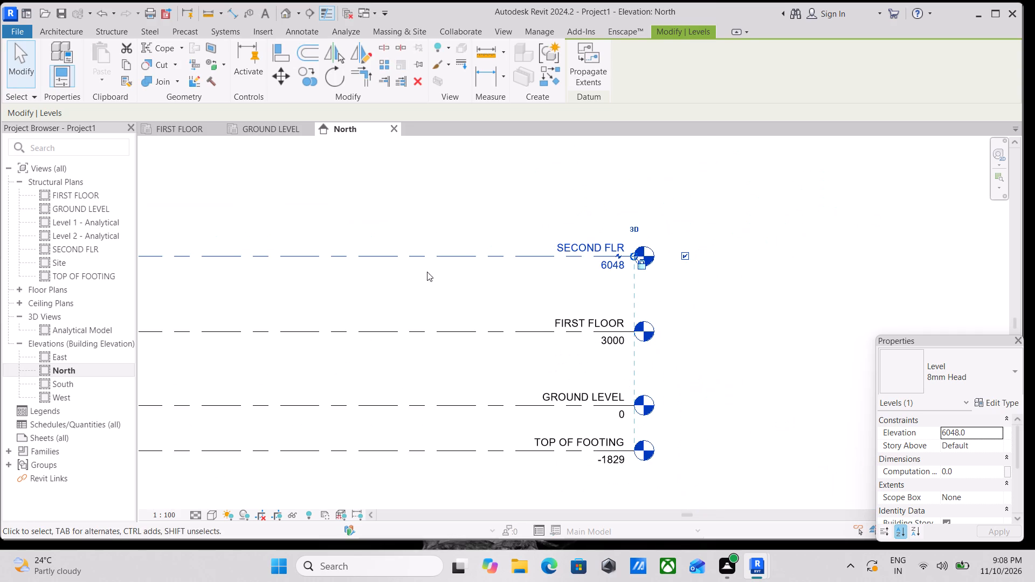
# Open the TOP OF FOOTING structural plan with its elevation markers in view.
pyautogui.doubleClick(84, 271)
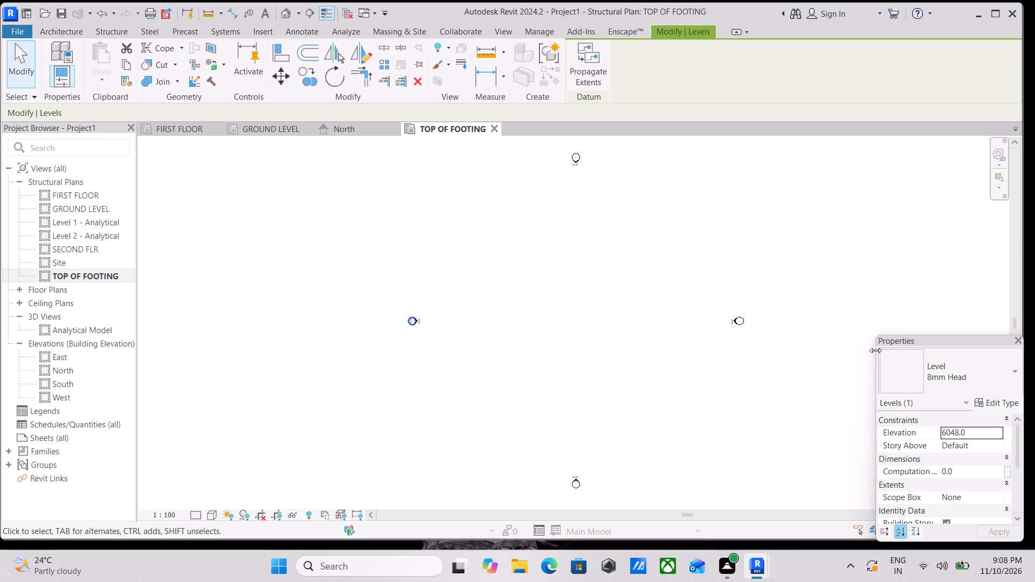
pyautogui.scroll(4, 834, 332)
pyautogui.scroll(3, 679, 317)
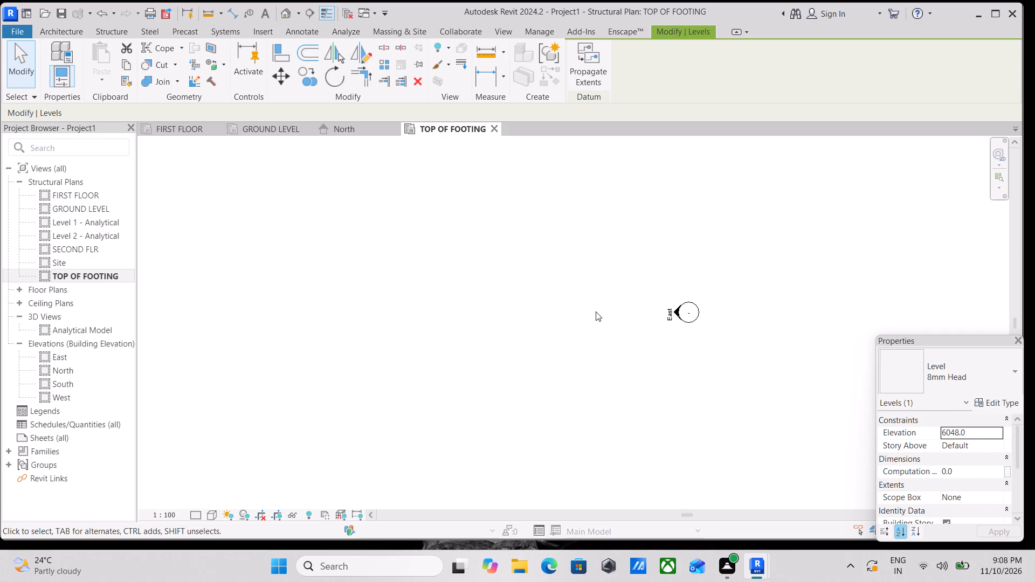
pyautogui.scroll(-11, 590, 293)
pyautogui.moveTo(484, 302); pyautogui.dragTo(561, 336, button='middle')
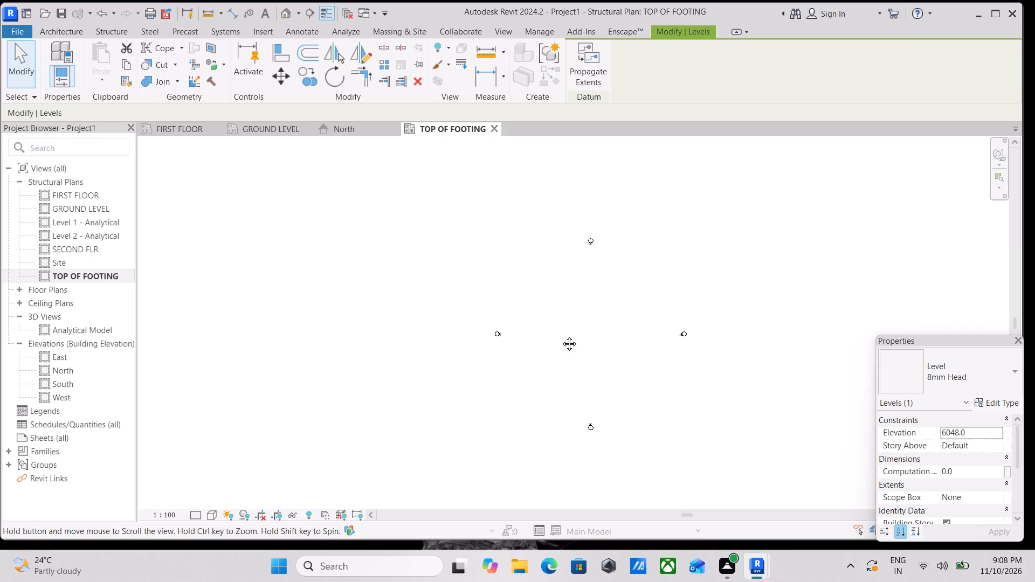
pyautogui.moveTo(561, 336); pyautogui.dragTo(561, 336, button='middle')
pyautogui.scroll(9, 560, 334)
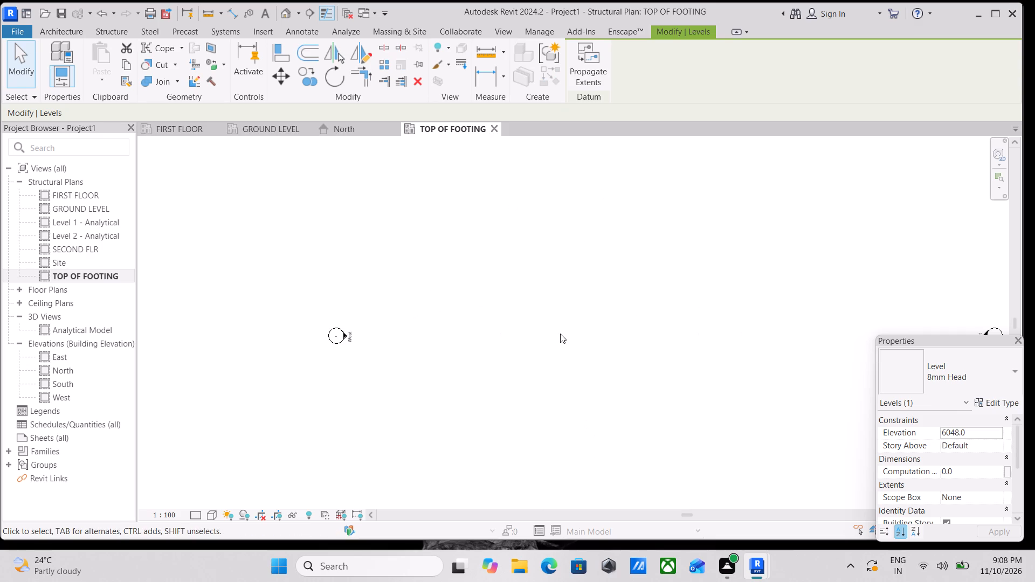
pyautogui.scroll(-3, 543, 260)
pyautogui.scroll(-3, 625, 246)
pyautogui.scroll(2, 460, 187)
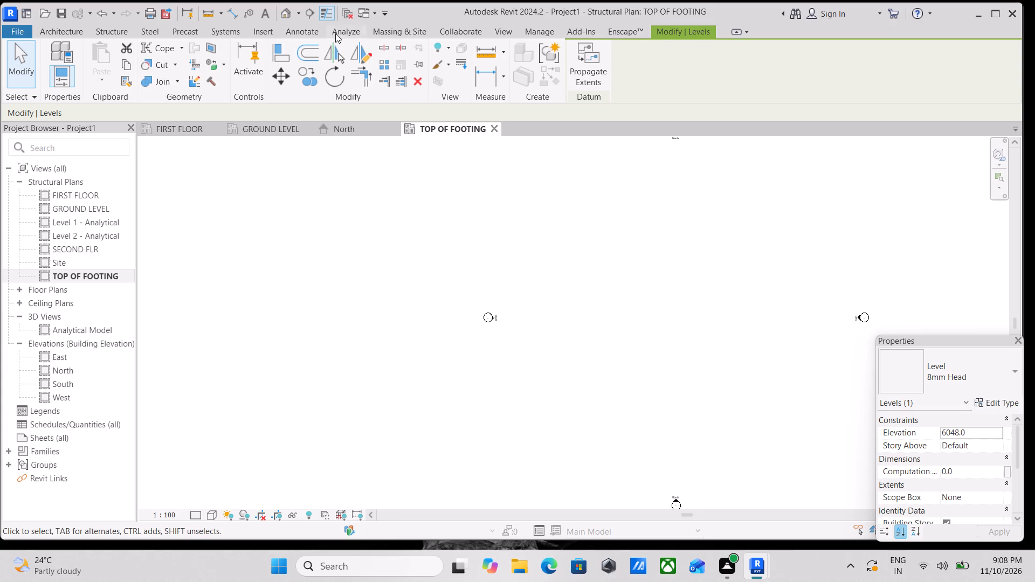
# Start an image import into the TOP OF FOOTING plan and browse to the Downloads folder.
pyautogui.click(257, 29)
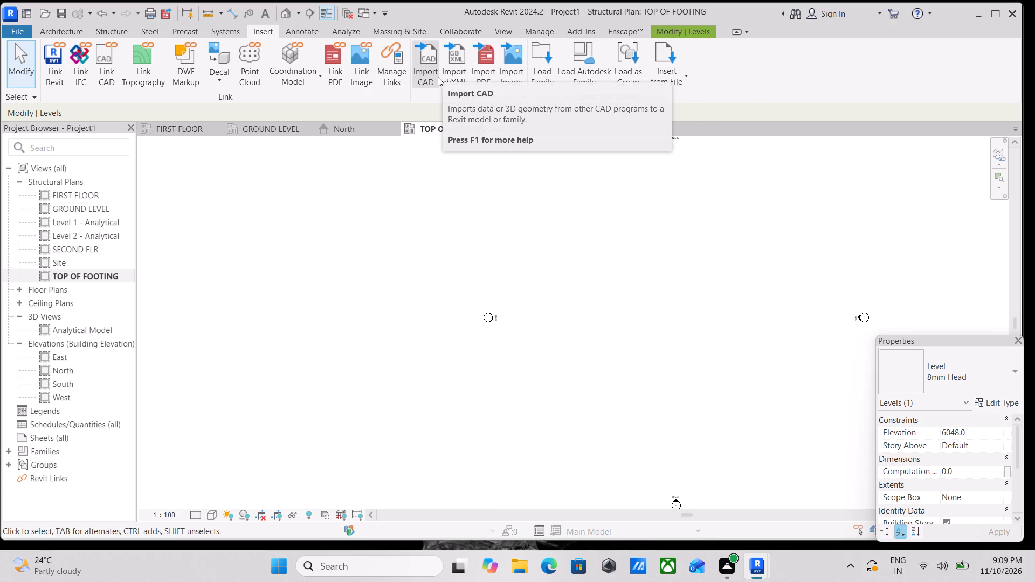
pyautogui.scroll(2, 437, 78)
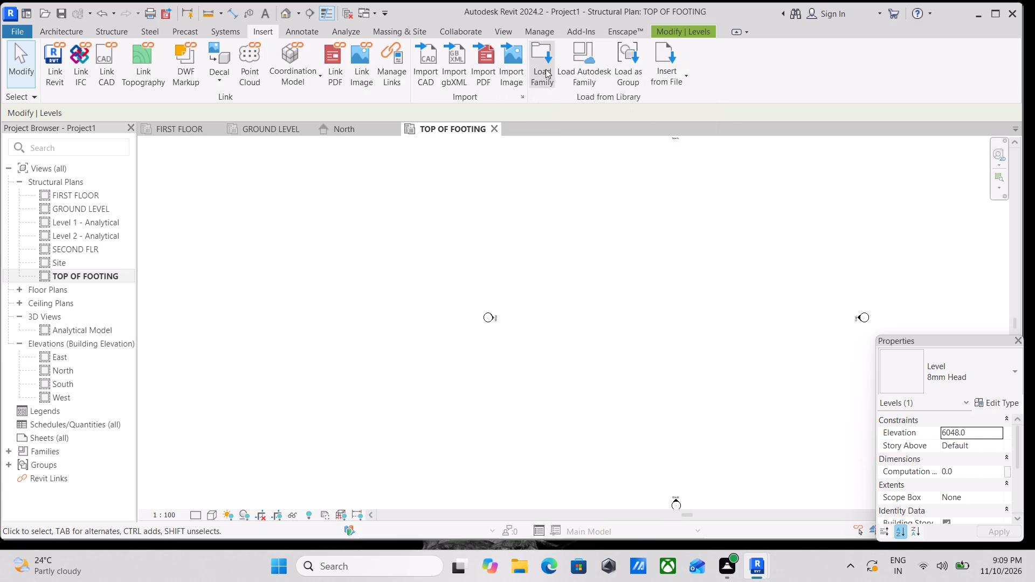
pyautogui.click(503, 73)
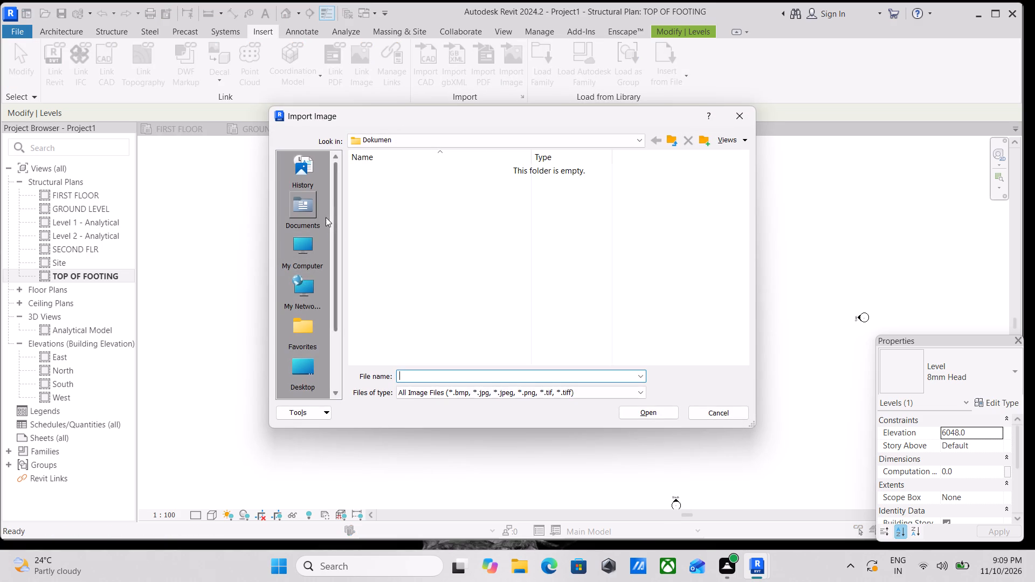
pyautogui.scroll(-2, 313, 234)
pyautogui.scroll(6, 307, 255)
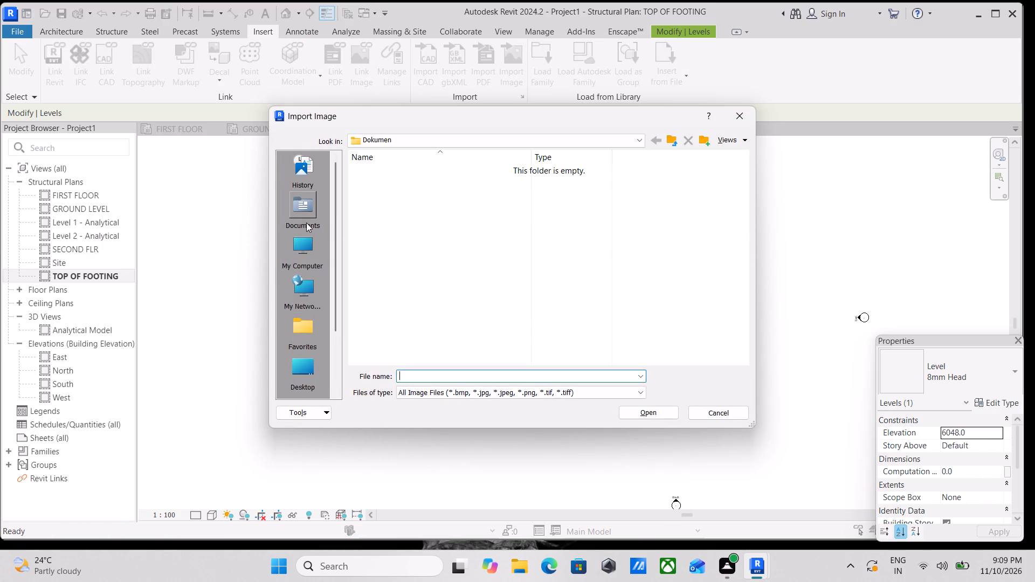
pyautogui.scroll(-4, 303, 238)
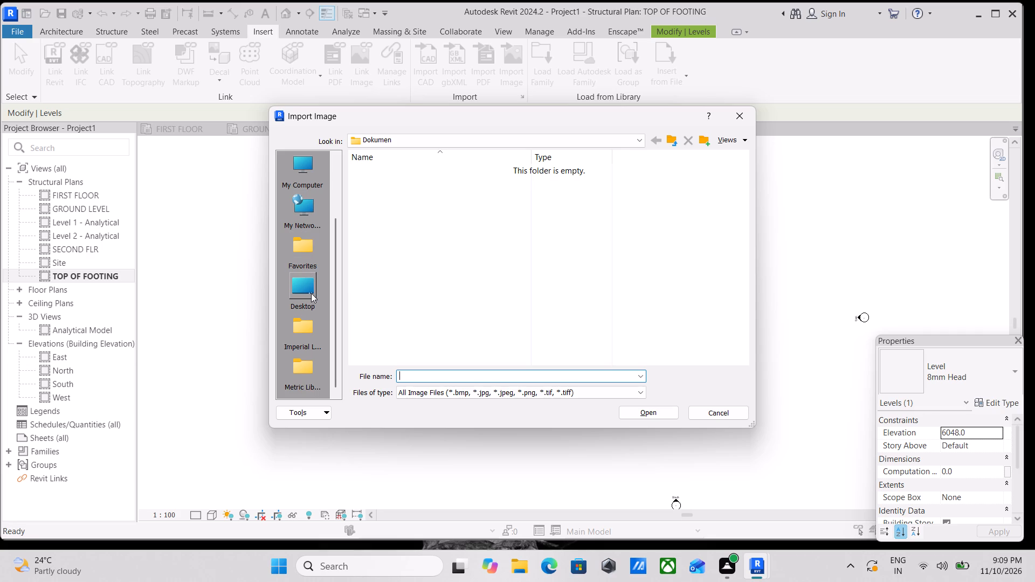
pyautogui.doubleClick(311, 291)
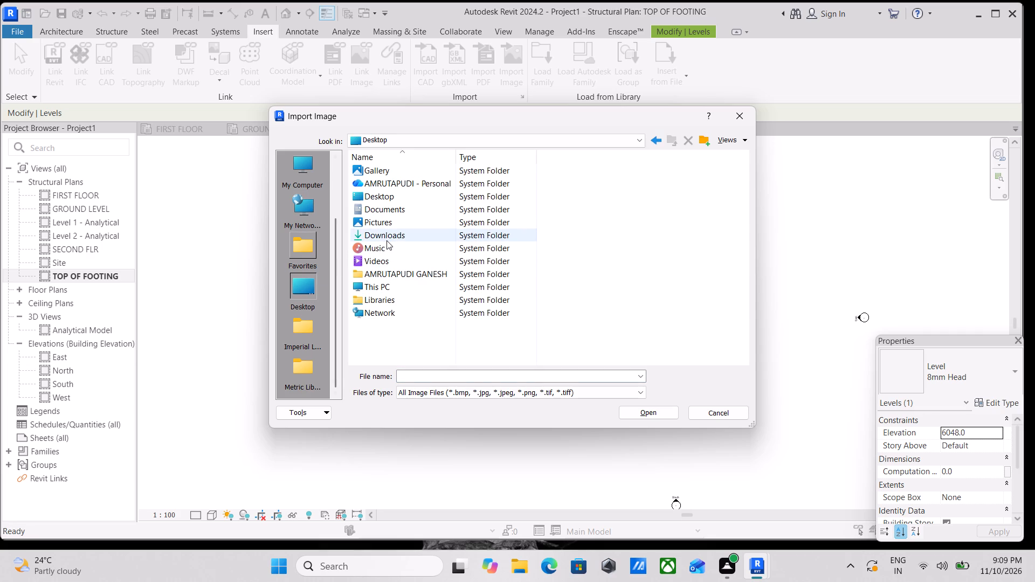
pyautogui.doubleClick(387, 239)
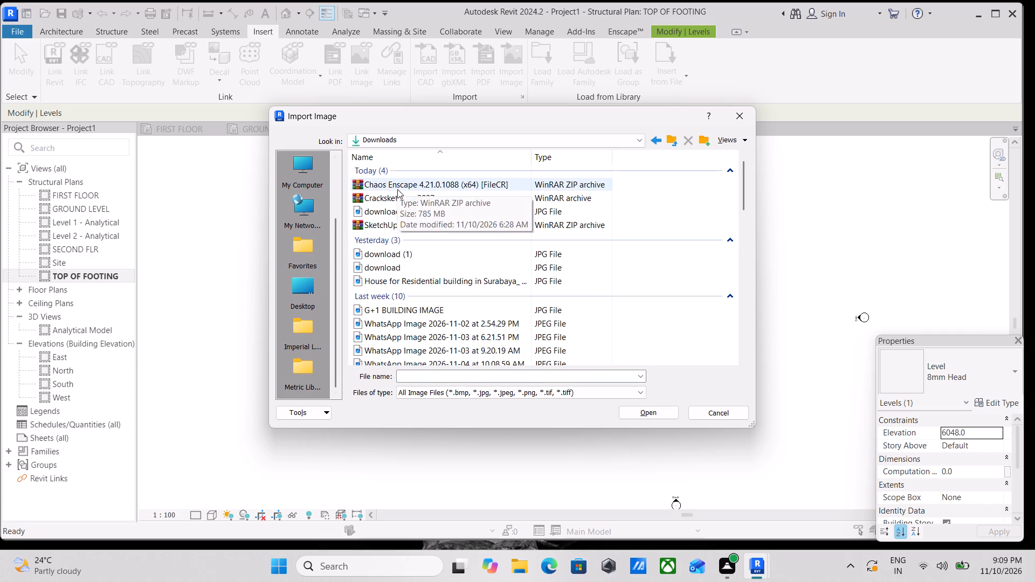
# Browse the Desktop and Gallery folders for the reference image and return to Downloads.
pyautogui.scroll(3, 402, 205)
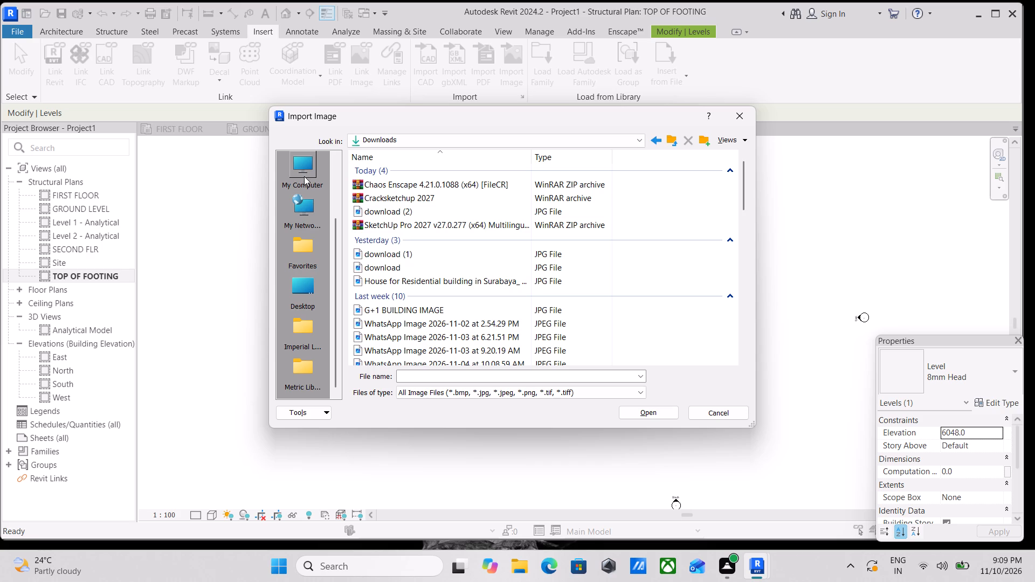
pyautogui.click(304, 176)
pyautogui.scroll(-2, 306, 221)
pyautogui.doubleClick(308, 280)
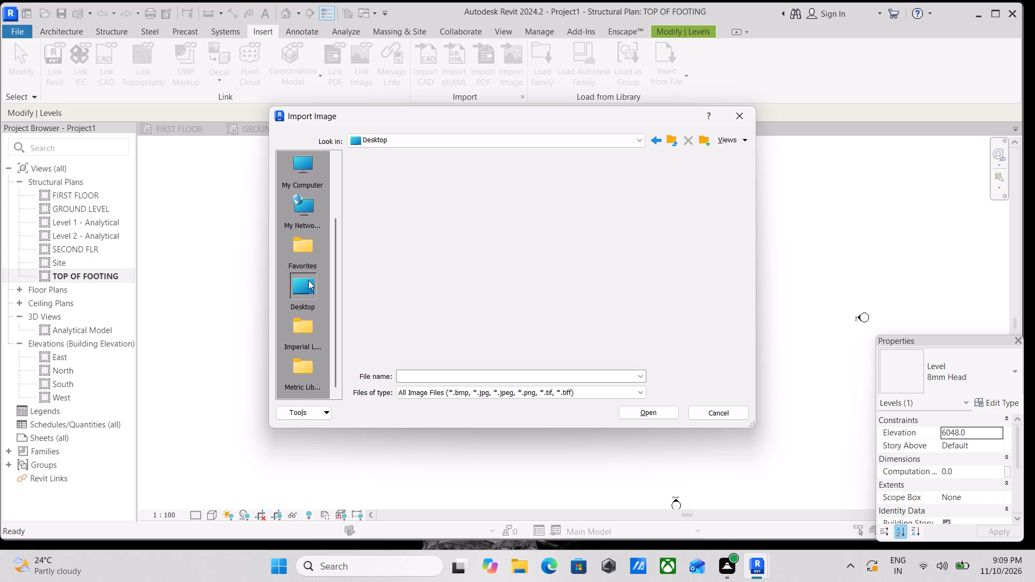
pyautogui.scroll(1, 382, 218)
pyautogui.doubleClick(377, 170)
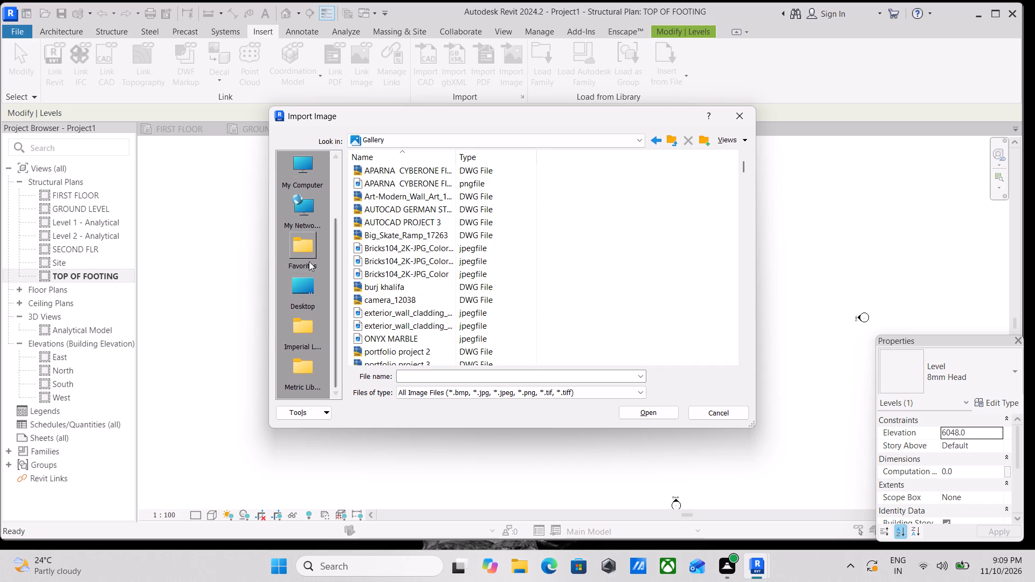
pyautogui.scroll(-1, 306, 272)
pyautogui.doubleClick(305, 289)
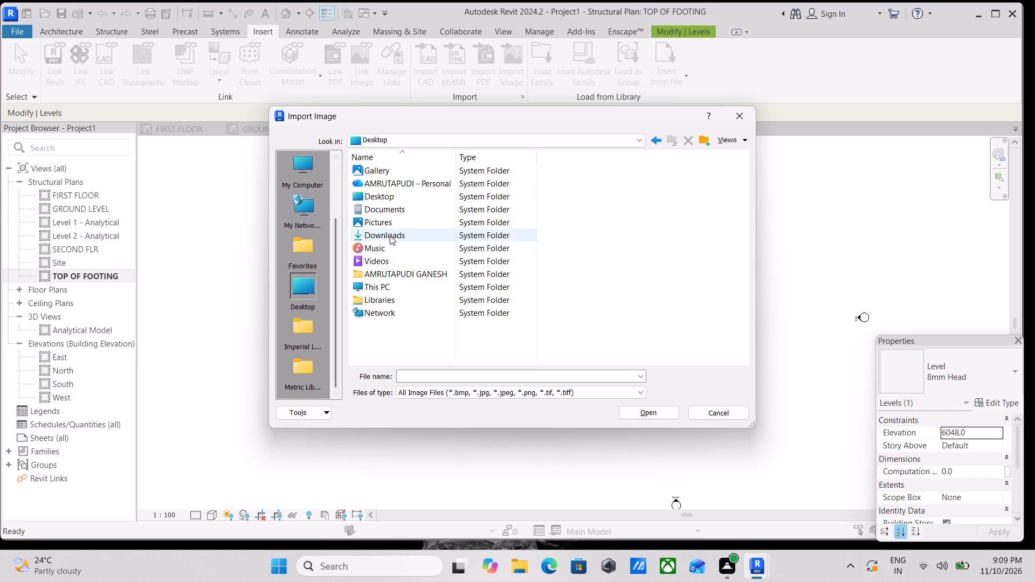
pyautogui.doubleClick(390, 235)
# Import the image download (2).jpg from Downloads and place it between the four elevation markers.
pyautogui.scroll(1, 398, 188)
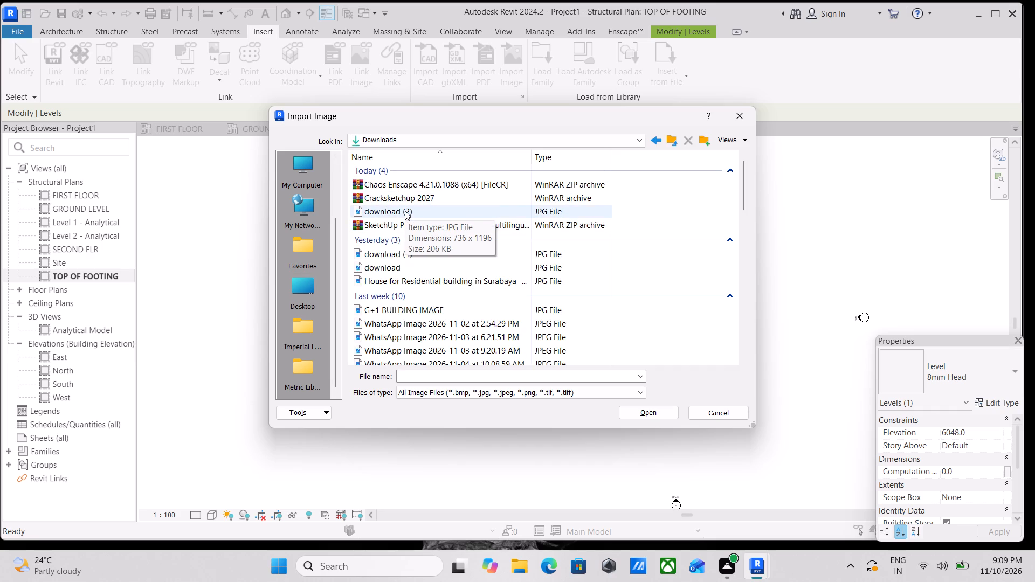
pyautogui.doubleClick(405, 211)
pyautogui.scroll(-5, 350, 294)
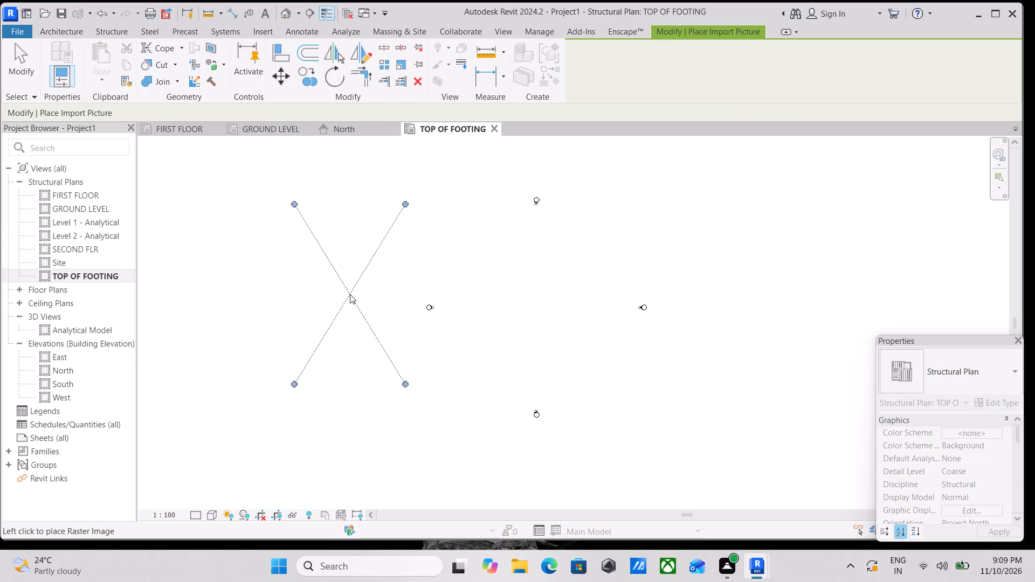
pyautogui.click(506, 299)
# Nudge the imported image downward in the plan so its upper edge sits well below the North elevation marker.
pyautogui.scroll(6, 513, 294)
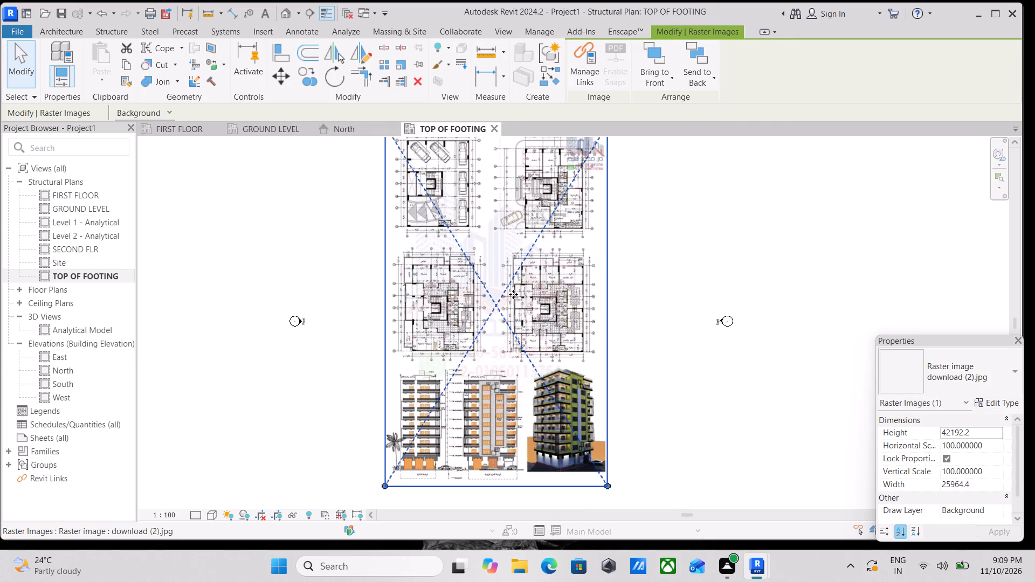
pyautogui.scroll(8, 494, 268)
pyautogui.scroll(3, 349, 265)
pyautogui.scroll(-6, 489, 221)
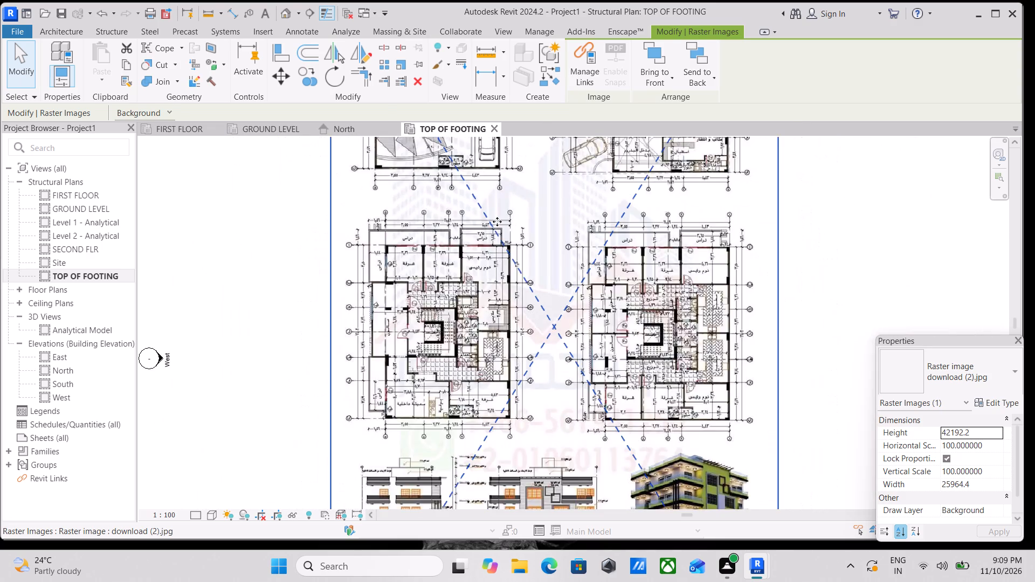
pyautogui.moveTo(497, 221); pyautogui.dragTo(531, 370, button='middle')
pyautogui.scroll(1, 531, 370)
pyautogui.scroll(-3, 525, 250)
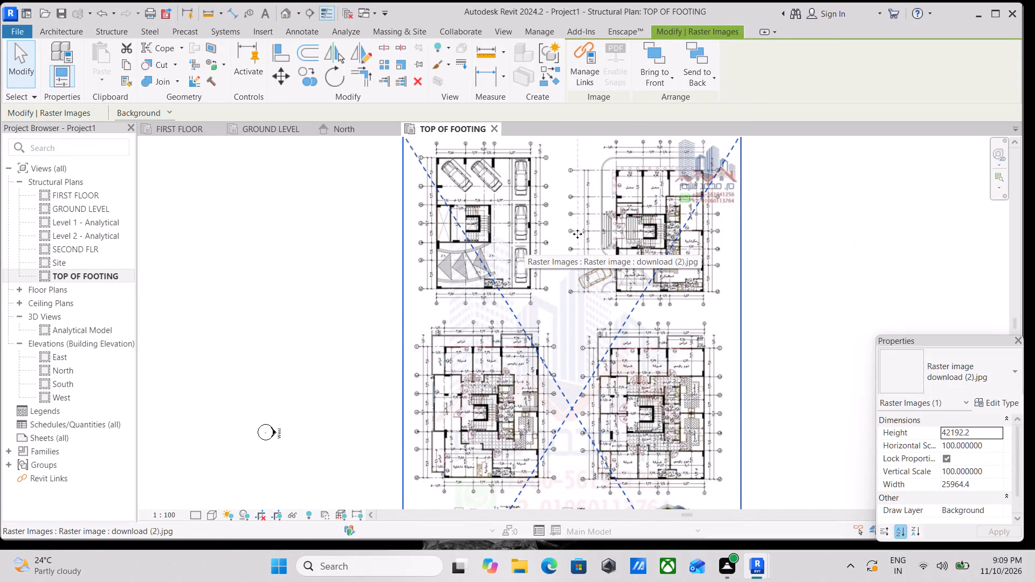
pyautogui.press('Down')
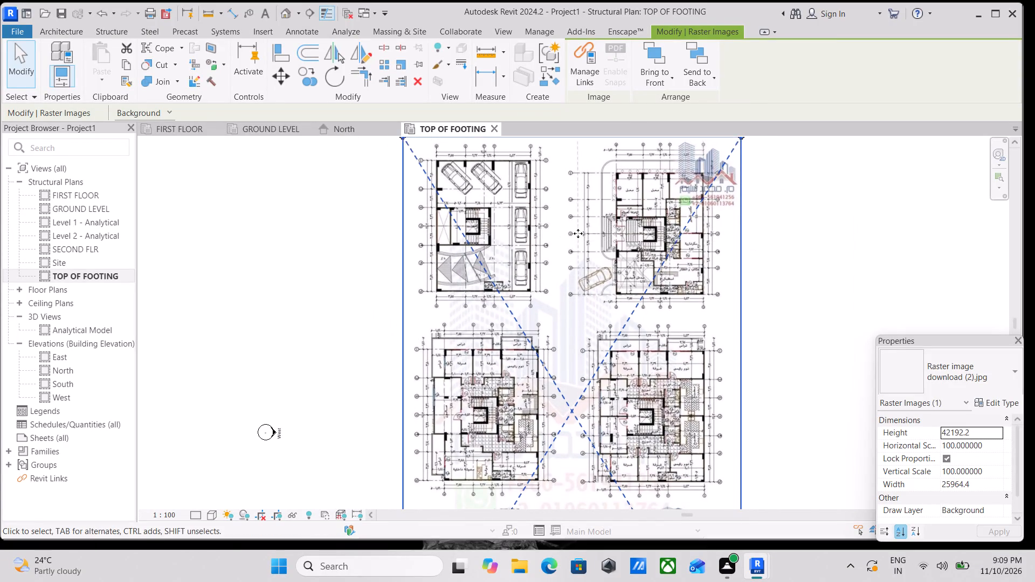
pyautogui.press('Down')
pyautogui.press('Down')
pyautogui.press('Down')
pyautogui.press('Down')
pyautogui.press('Down')
pyautogui.press('Down')
pyautogui.press('Down')
pyautogui.press('Down')
pyautogui.press('Down')
pyautogui.press('Down')
pyautogui.press('Down')
pyautogui.press('Down')
pyautogui.press('Down')
pyautogui.press('Down')
pyautogui.press('Down')
pyautogui.press('Down')
pyautogui.press('Down')
pyautogui.press('Down')
pyautogui.press('Down')
pyautogui.press('Down')
pyautogui.scroll(-2, 595, 235)
pyautogui.press('Down')
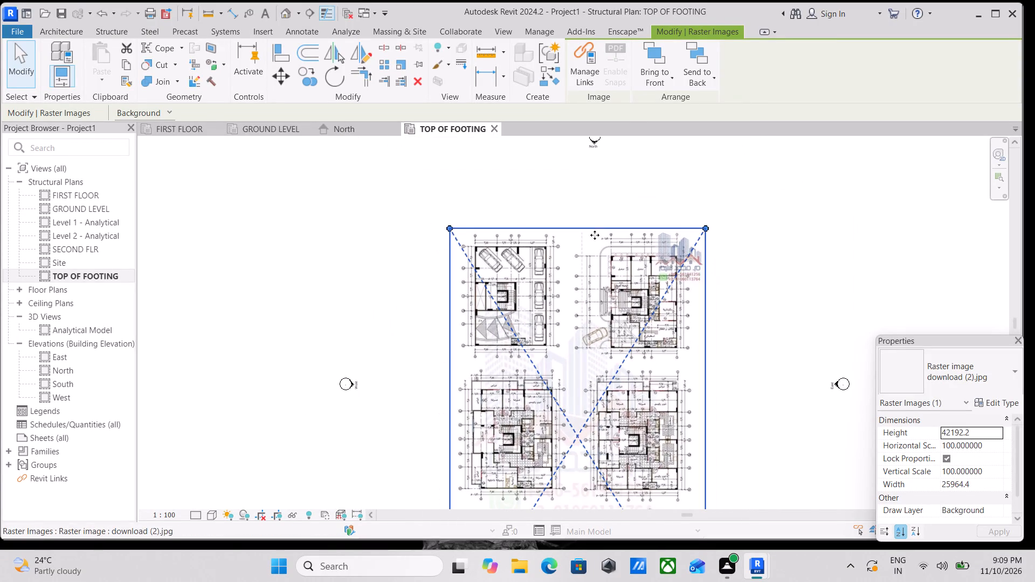
pyautogui.press('Down')
pyautogui.press('Down')
pyautogui.press('Down')
pyautogui.press('Down')
pyautogui.press('Down')
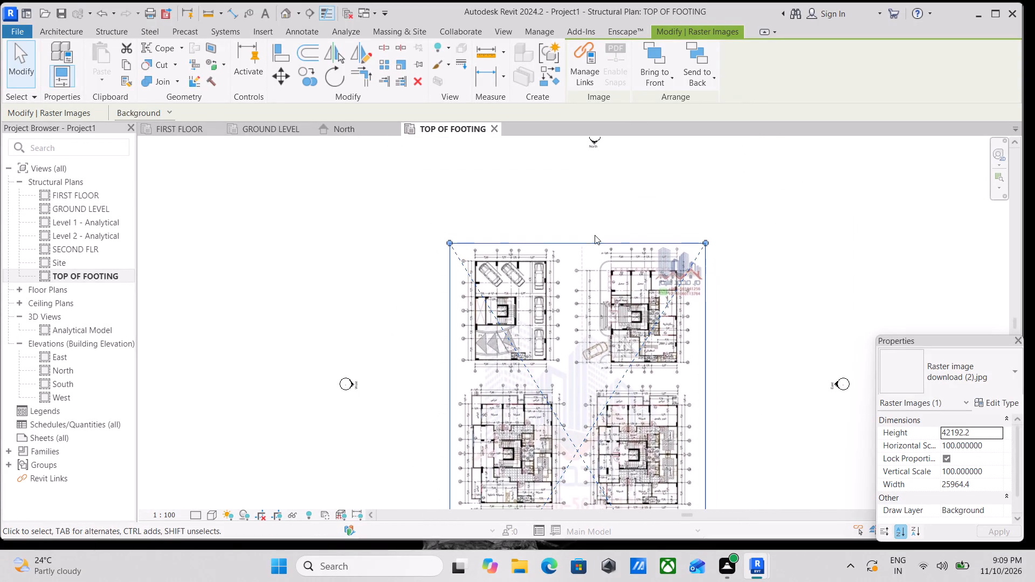
pyautogui.press('Down')
# Nudge the imported image to the right of its current position between the West and East elevation markers.
pyautogui.press('Right')
pyautogui.press('Right')
pyautogui.press('Right')
pyautogui.press('Right')
pyautogui.press('Right')
pyautogui.press('Right')
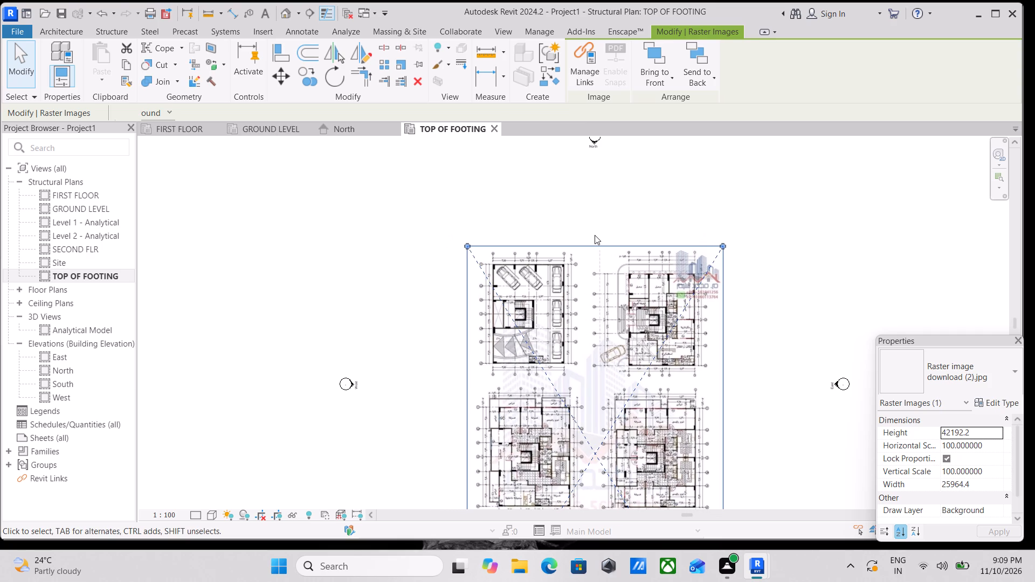
pyautogui.press('Right')
pyautogui.press('Right')
pyautogui.press('Left')
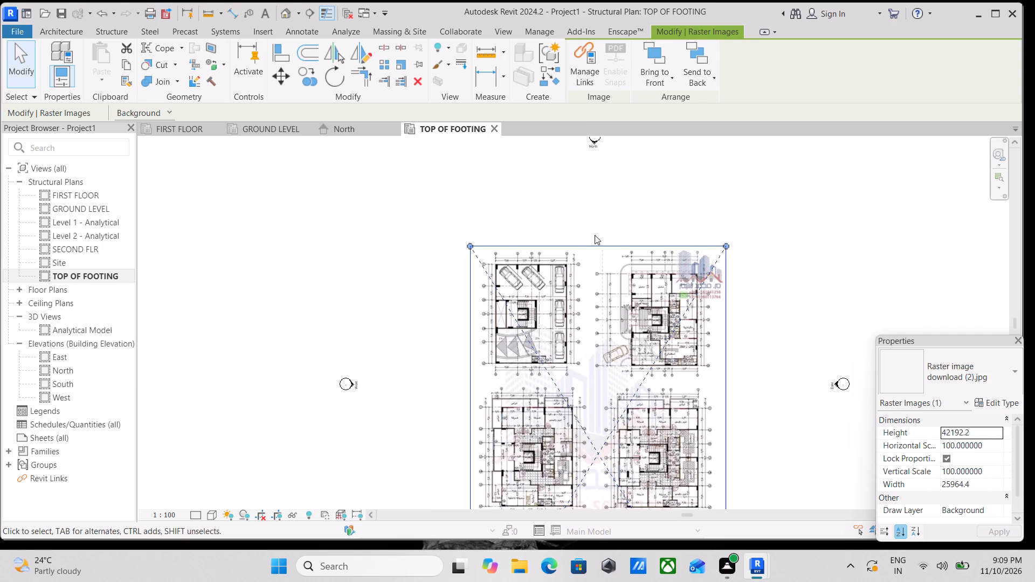
pyautogui.press('Right')
pyautogui.press('Up')
pyautogui.scroll(5, 618, 247)
pyautogui.press('Right')
pyautogui.press('Right')
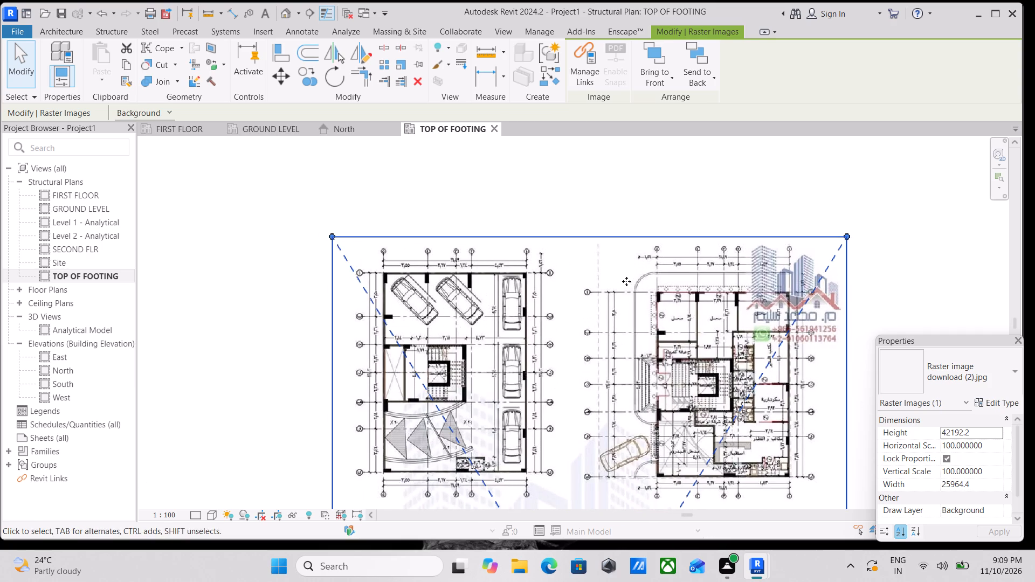
pyautogui.press('Right')
pyautogui.press('Right')
pyautogui.press('Right')
pyautogui.press('Right')
# Examine the position of the imported image and the parking floor plan drawn in it.
pyautogui.scroll(-4, 659, 278)
pyautogui.scroll(2, 620, 295)
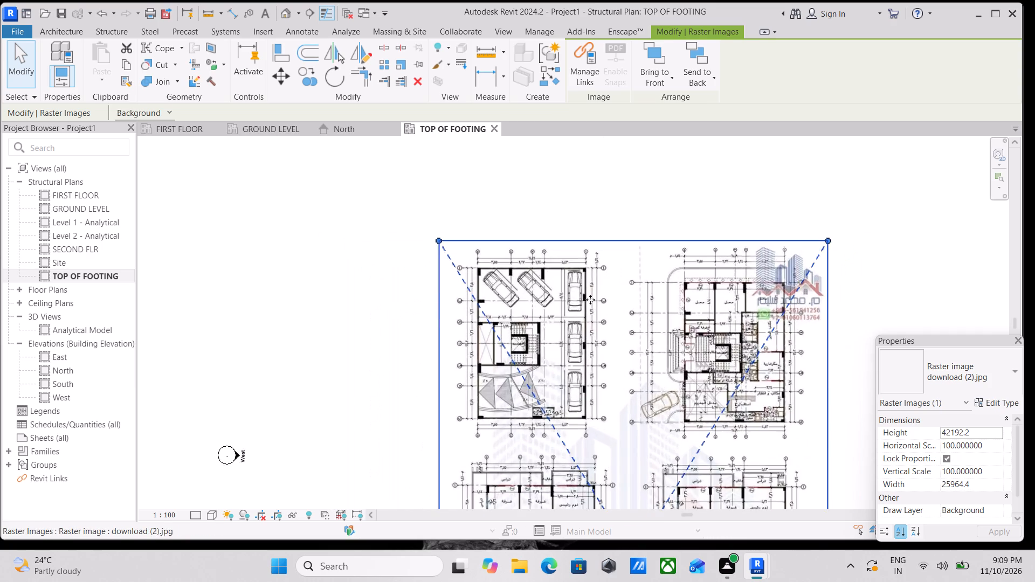
pyautogui.scroll(4, 563, 286)
pyautogui.scroll(-4, 435, 217)
pyautogui.scroll(-4, 719, 221)
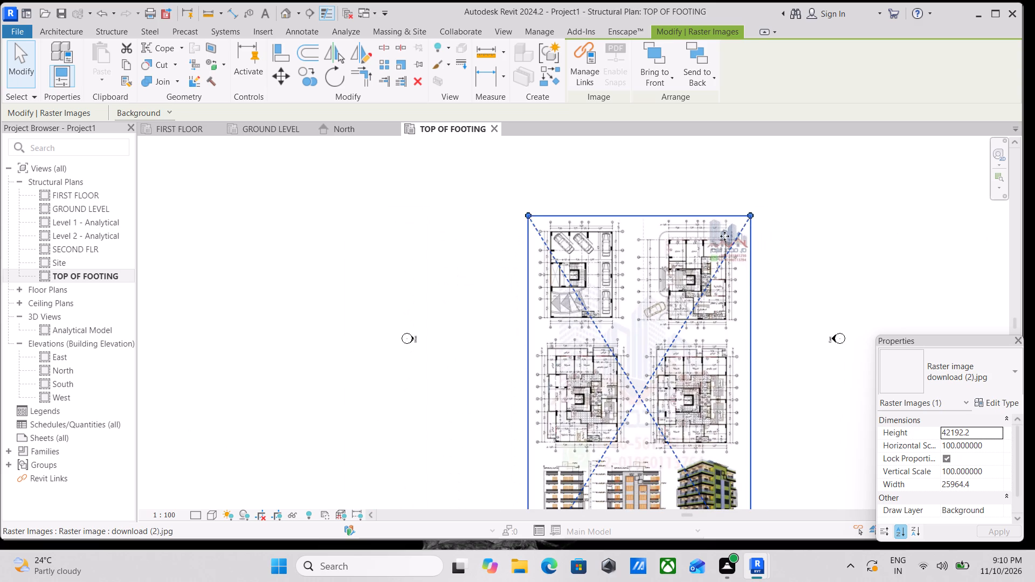
pyautogui.scroll(2, 716, 326)
pyautogui.scroll(3, 558, 237)
pyautogui.moveTo(356, 209); pyautogui.dragTo(363, 269, button='middle')
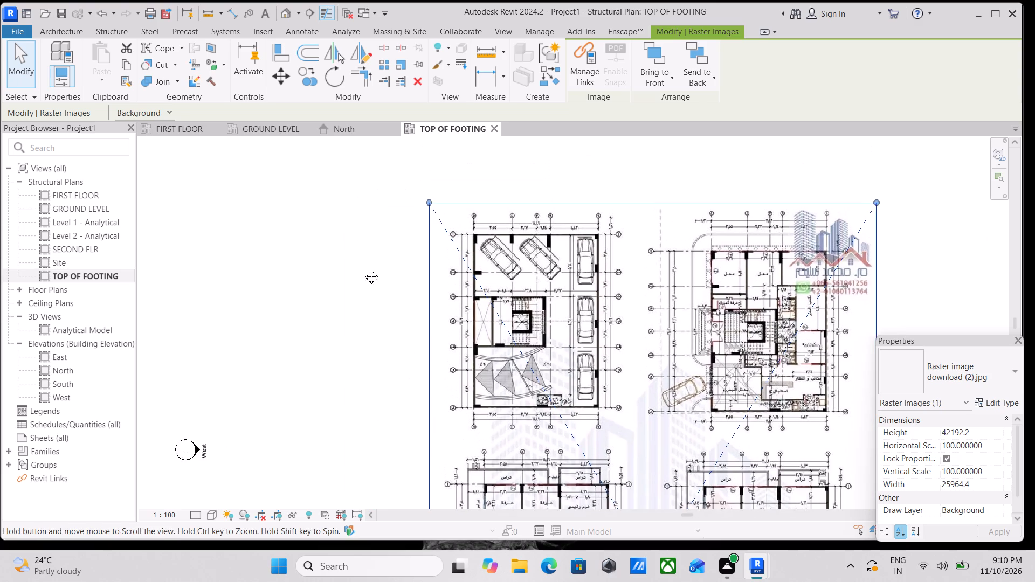
pyautogui.moveTo(363, 269); pyautogui.dragTo(372, 295, button='middle')
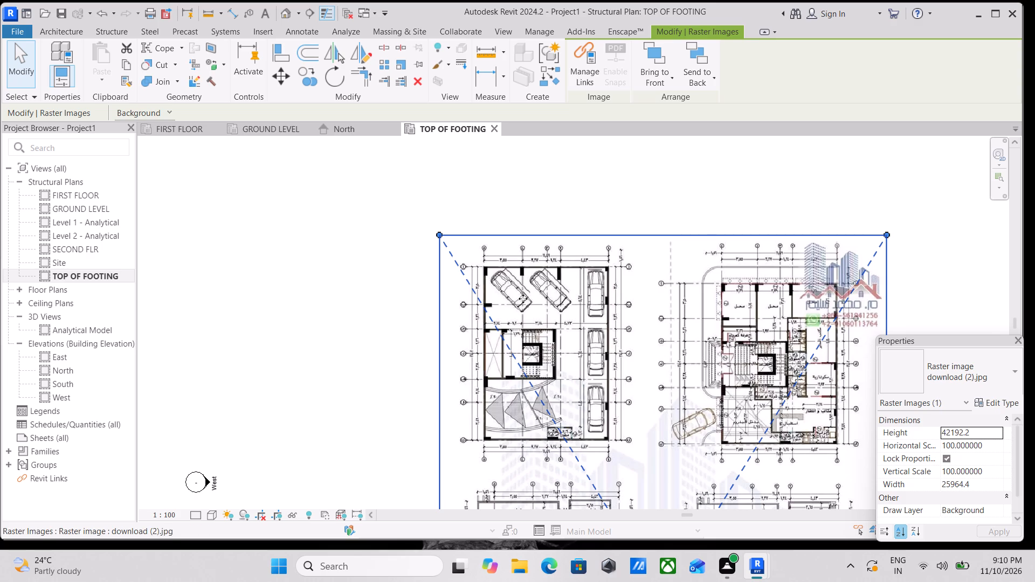
pyautogui.scroll(3, 519, 294)
pyautogui.scroll(2, 594, 350)
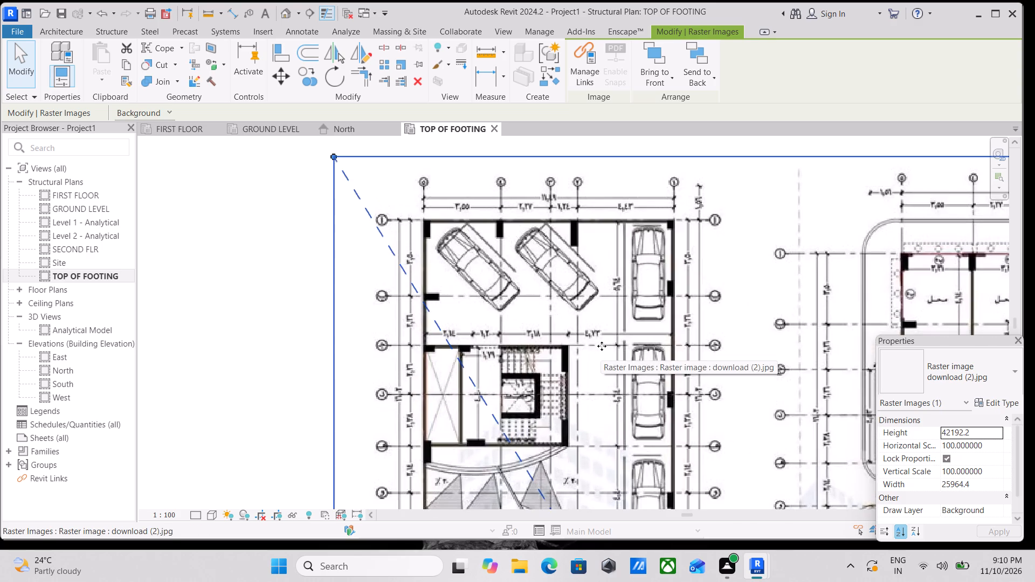
# Nudge the imported image slightly further down and to the right in the plan.
pyautogui.scroll(-3, 602, 346)
pyautogui.press('Down')
pyautogui.press('Down')
pyautogui.press('Down')
pyautogui.scroll(-7, 603, 345)
pyautogui.press('Down')
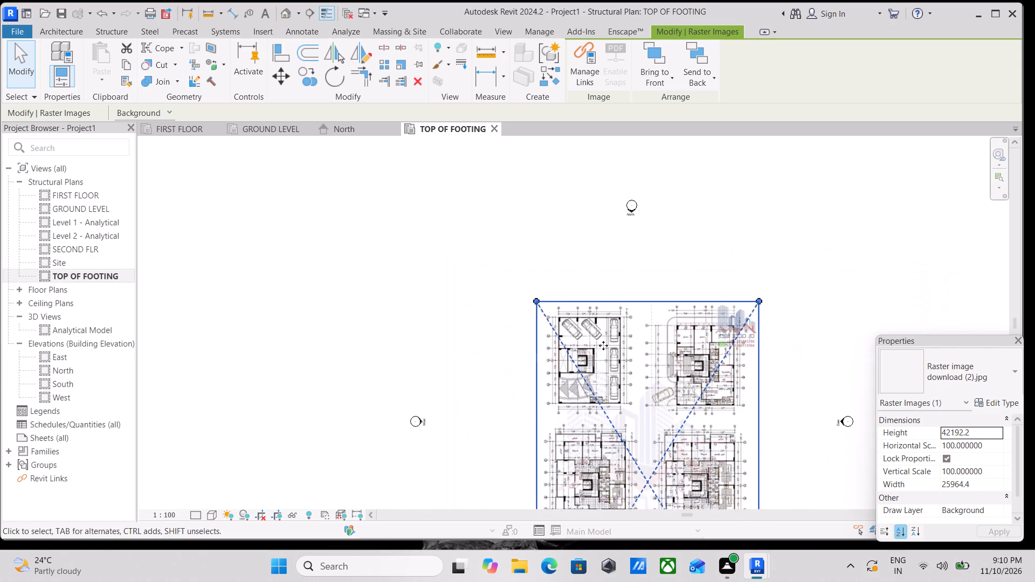
pyautogui.press('Down')
pyautogui.press('Down')
pyautogui.press('Right')
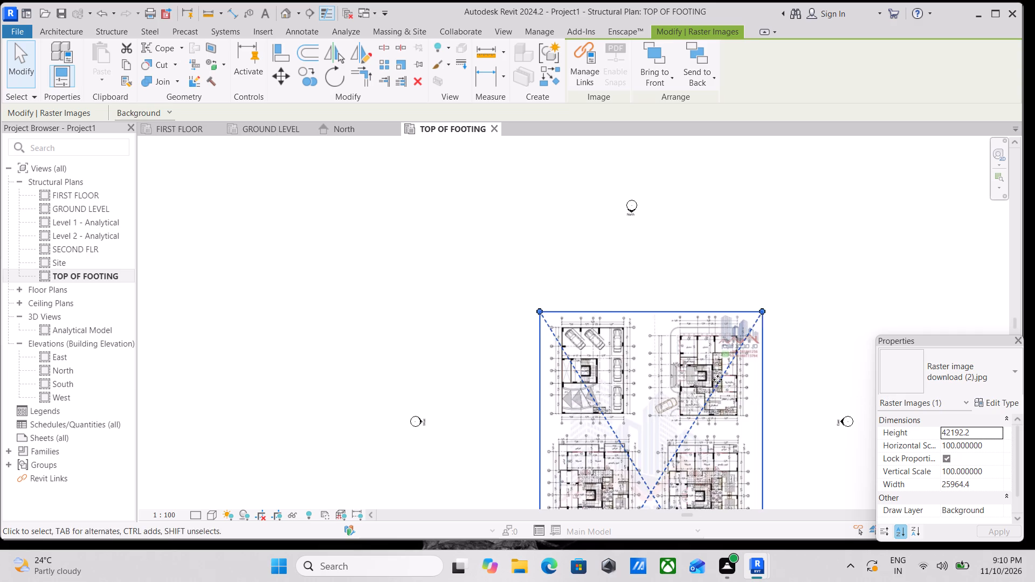
pyautogui.press('Right')
pyautogui.scroll(2, 717, 379)
pyautogui.press('Right')
# Examine the column grid and dimensions of the parking floor plan in the imported image, with the image deselected.
pyautogui.scroll(4, 618, 316)
pyautogui.scroll(3, 567, 304)
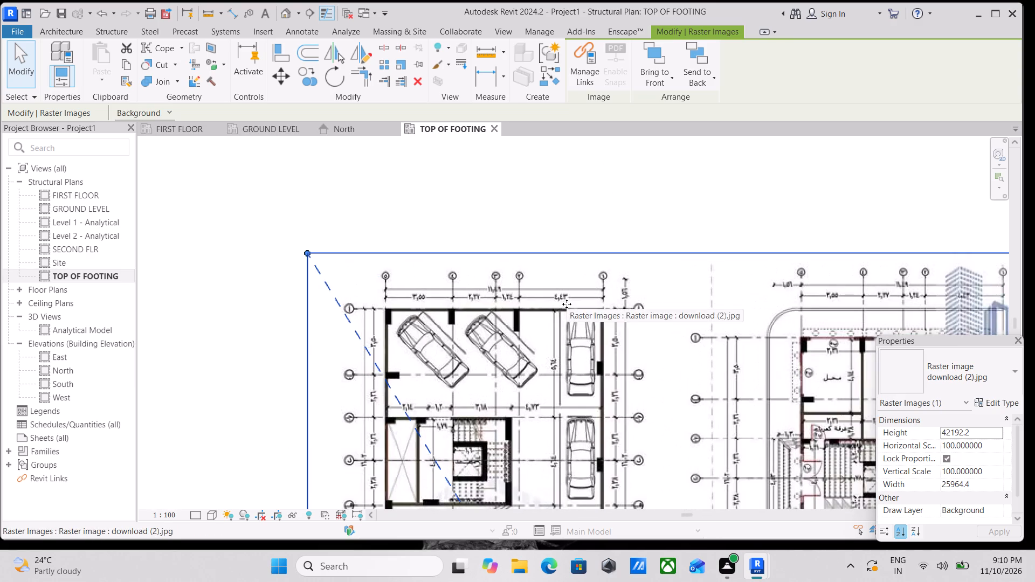
pyautogui.scroll(3, 444, 328)
pyautogui.scroll(-4, 432, 331)
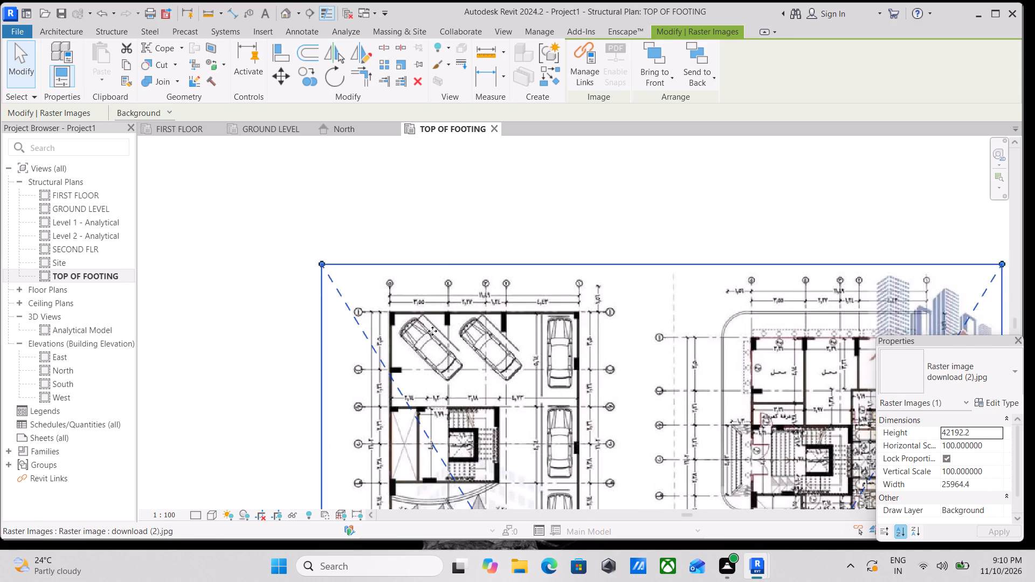
pyautogui.scroll(3, 432, 331)
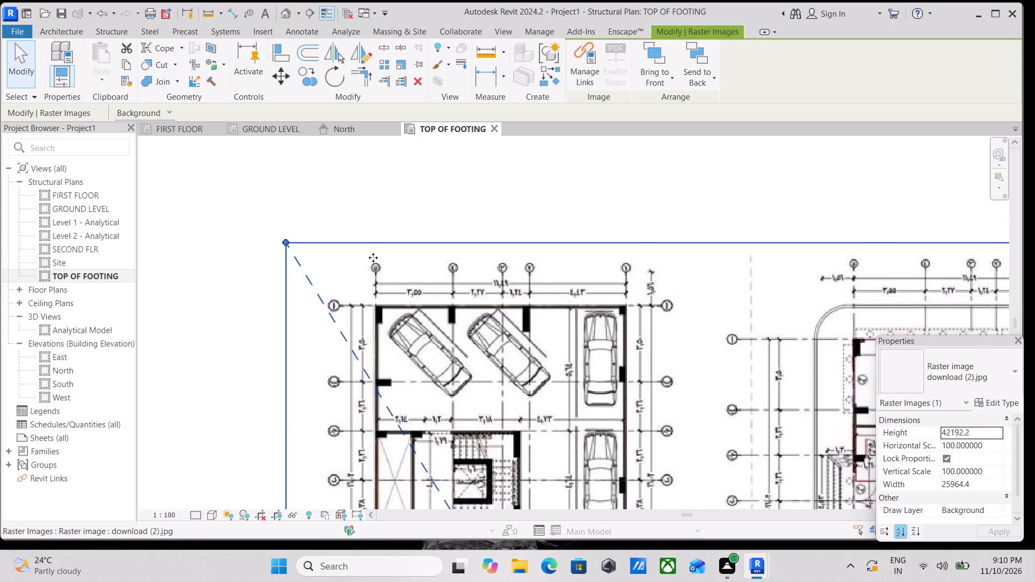
pyautogui.scroll(1, 379, 262)
pyautogui.scroll(2, 418, 310)
pyautogui.scroll(-4, 404, 298)
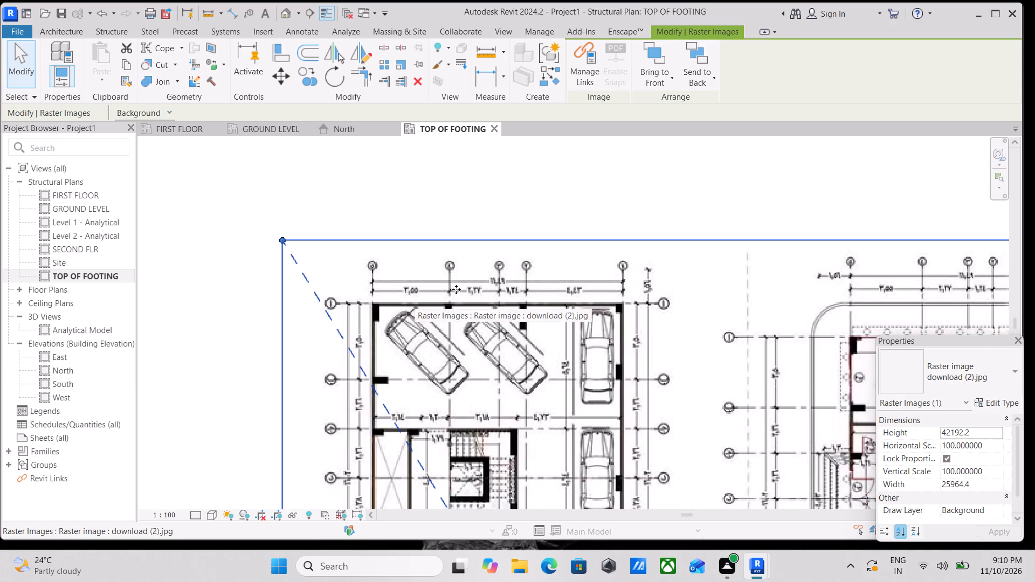
pyautogui.scroll(-3, 456, 288)
pyautogui.scroll(-1, 544, 282)
pyautogui.press('Escape')
pyautogui.scroll(-4, 552, 329)
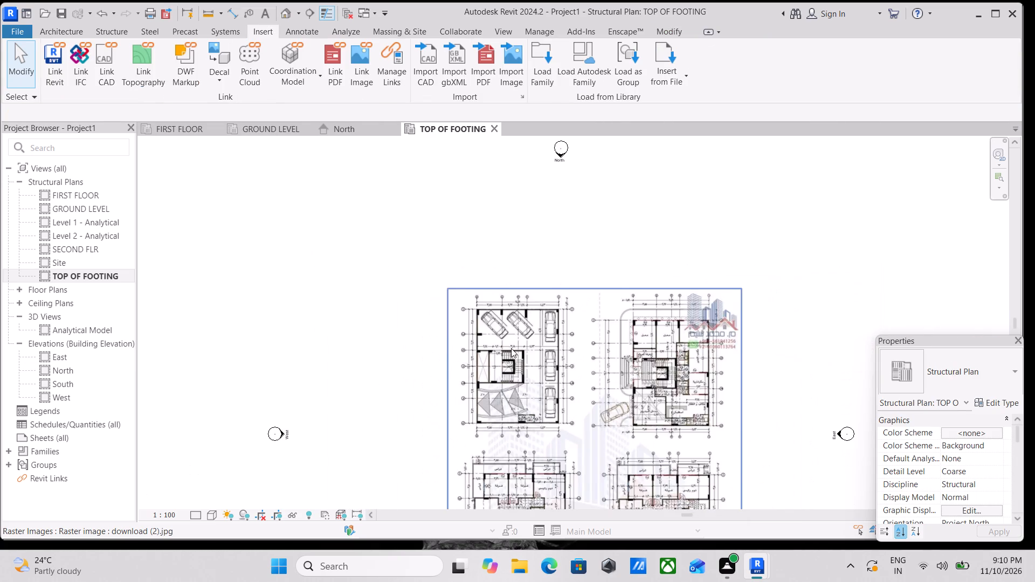
pyautogui.scroll(9, 511, 348)
pyautogui.press('Right')
pyautogui.scroll(1, 521, 348)
pyautogui.press('Right')
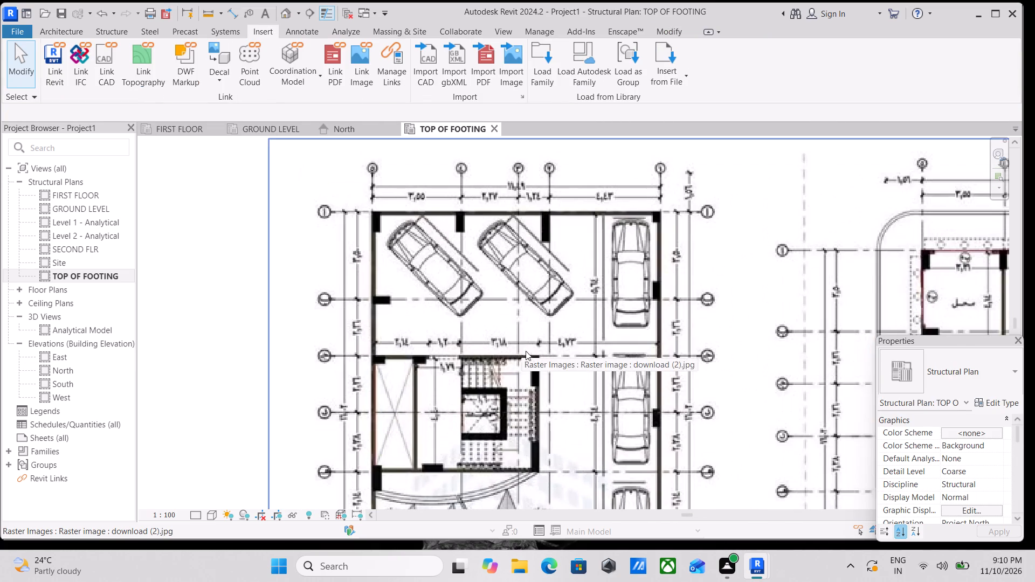
pyautogui.press('Right')
pyautogui.scroll(-3, 596, 356)
pyautogui.press('Right')
pyautogui.press('Right')
pyautogui.press('Right')
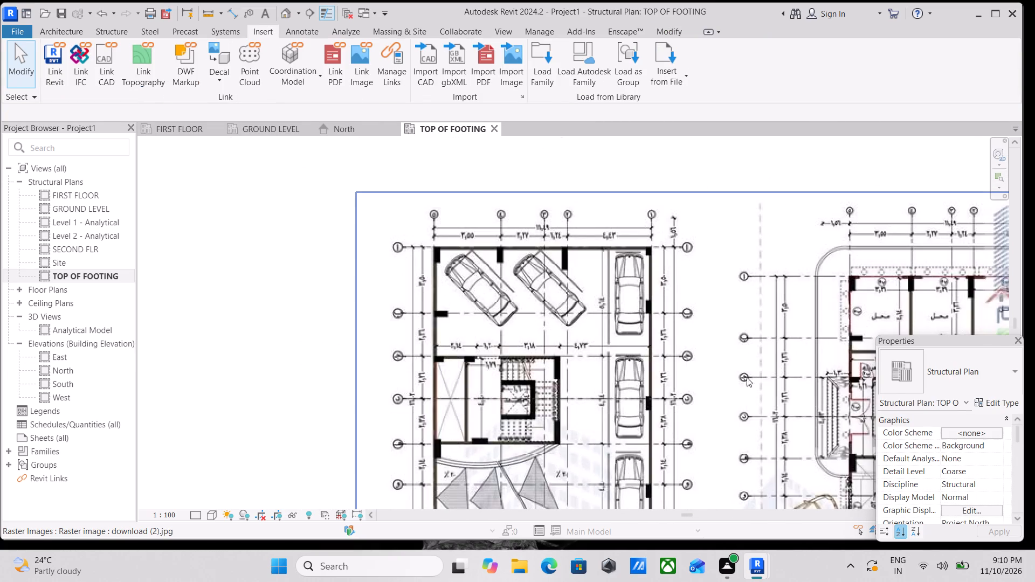
pyautogui.press('Right')
pyautogui.scroll(-6, 666, 239)
pyautogui.press('Right')
pyautogui.press('Right')
pyautogui.scroll(-5, 827, 273)
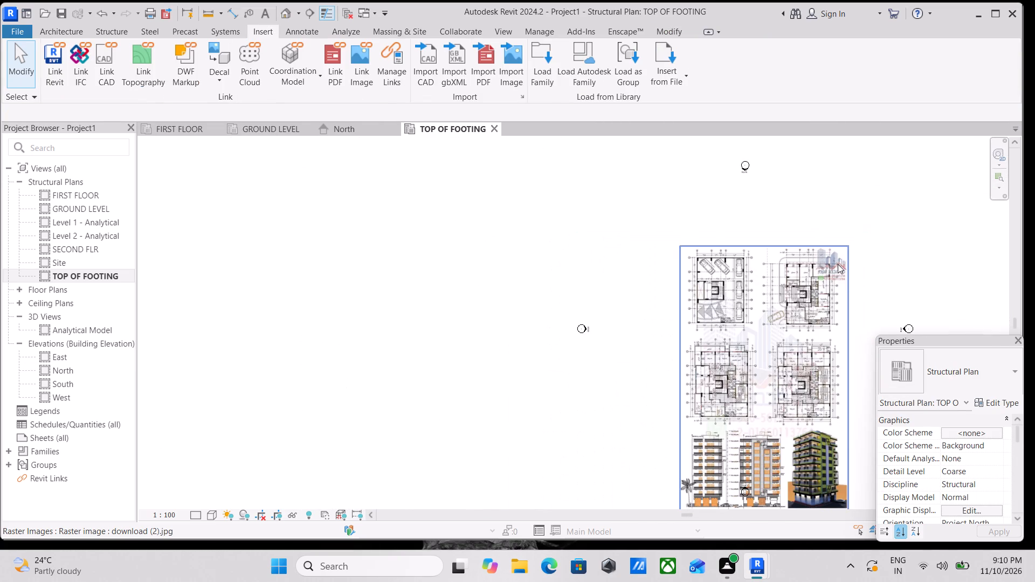
# Nudge the imported floor-plan image slightly to the right and down in the TOP OF FOOTING plan.
pyautogui.click(840, 264)
pyautogui.press('Right')
pyautogui.press('Right')
pyautogui.press('Right')
pyautogui.press('Right')
pyautogui.scroll(1, 758, 275)
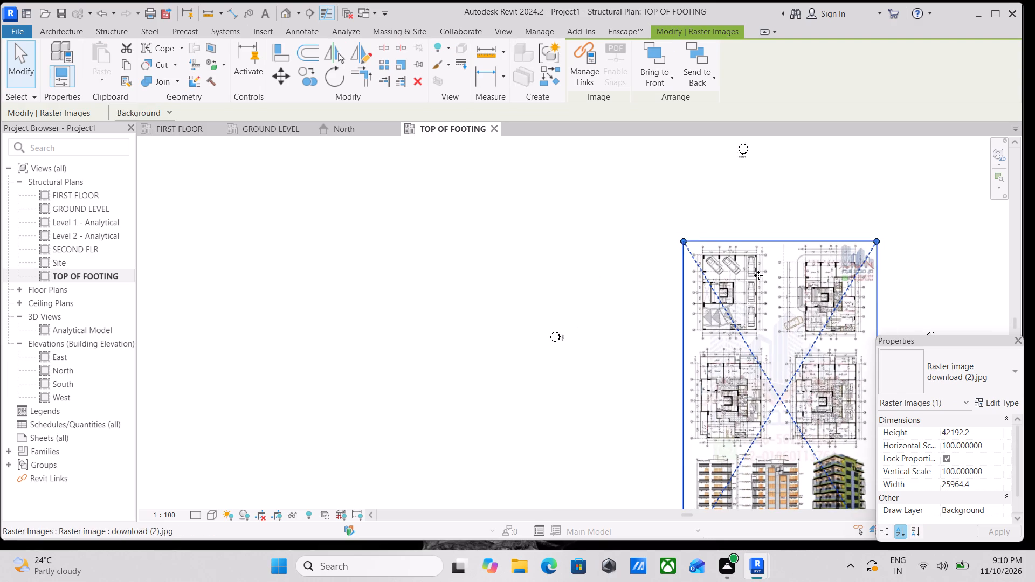
pyautogui.scroll(1, 758, 275)
pyautogui.press('Left')
pyautogui.press('Down')
pyautogui.press('Down')
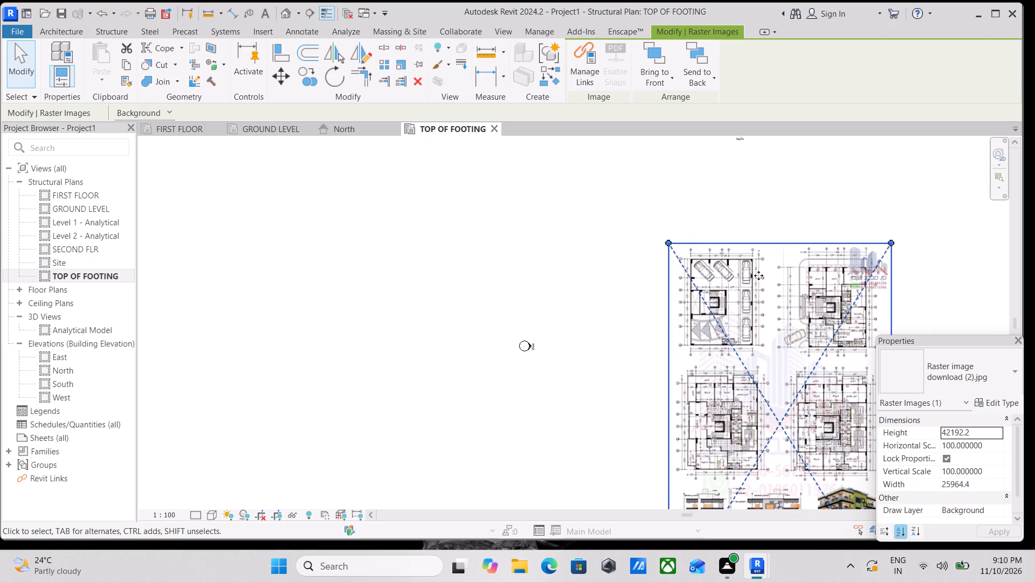
pyautogui.press('Down')
# Nudge the imported image a little further to the right and slightly down, checking against its parking floor plan.
pyautogui.scroll(5, 709, 259)
pyautogui.scroll(3, 761, 264)
pyautogui.scroll(4, 611, 205)
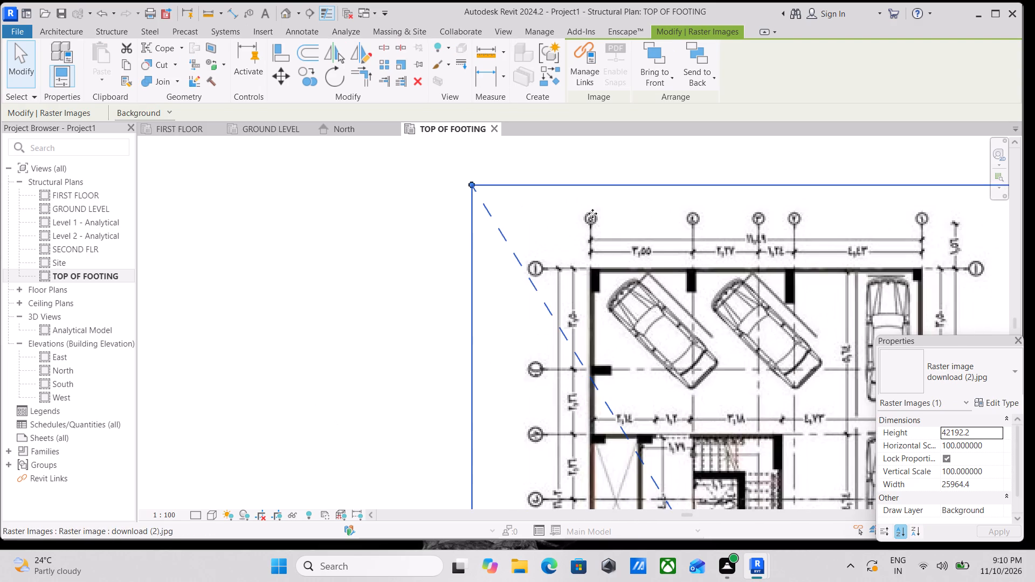
pyautogui.scroll(7, 583, 233)
pyautogui.scroll(-11, 600, 239)
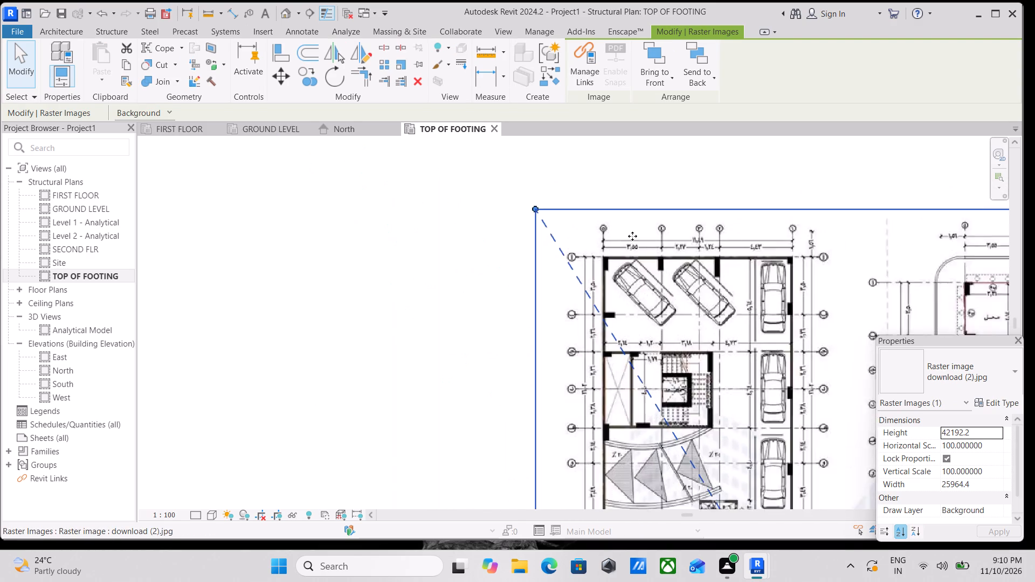
pyautogui.scroll(-2, 632, 236)
pyautogui.scroll(4, 828, 313)
pyautogui.scroll(2, 789, 295)
pyautogui.press('Right')
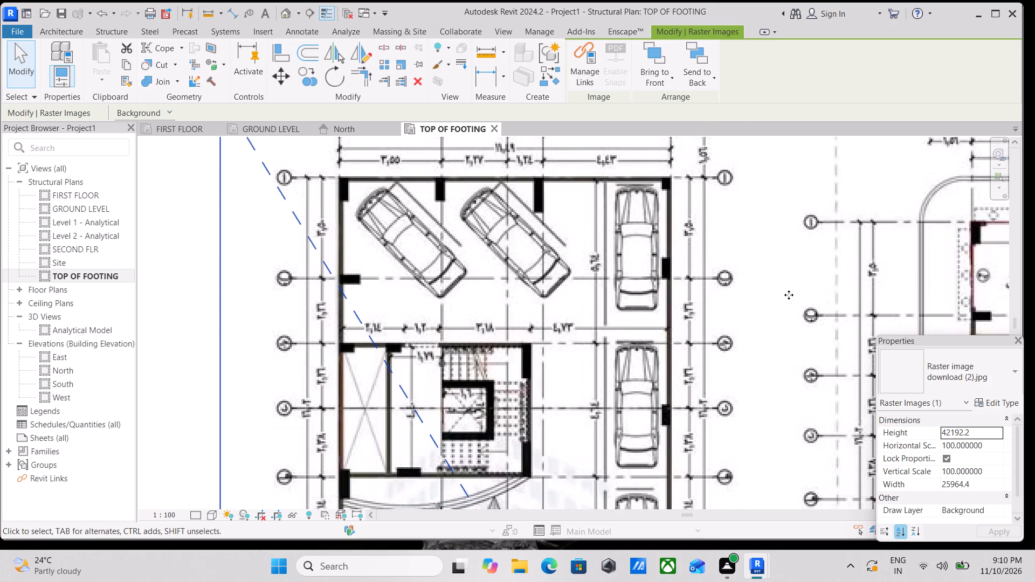
pyautogui.press('Down')
pyautogui.press('Right')
pyautogui.press('Right')
# Nudge the imported image five small increments further down in the plan.
pyautogui.scroll(-2, 707, 304)
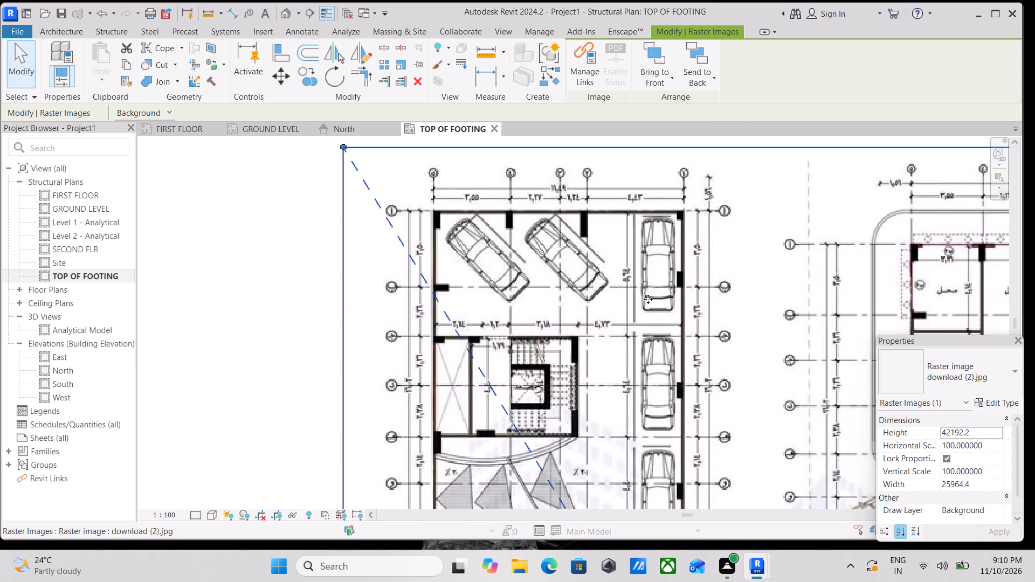
pyautogui.scroll(3, 474, 220)
pyautogui.scroll(3, 358, 189)
pyautogui.scroll(3, 435, 198)
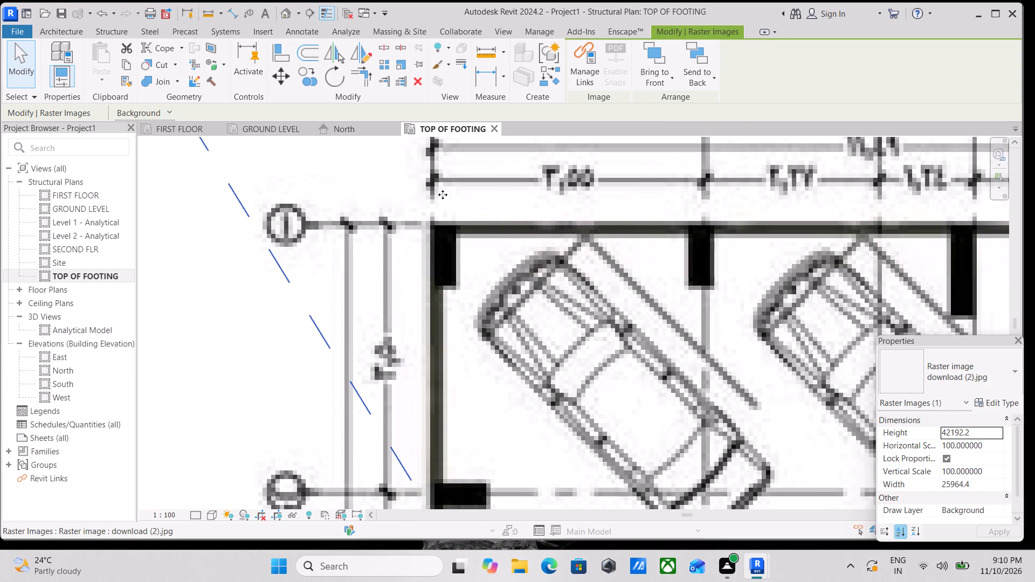
pyautogui.scroll(-8, 448, 196)
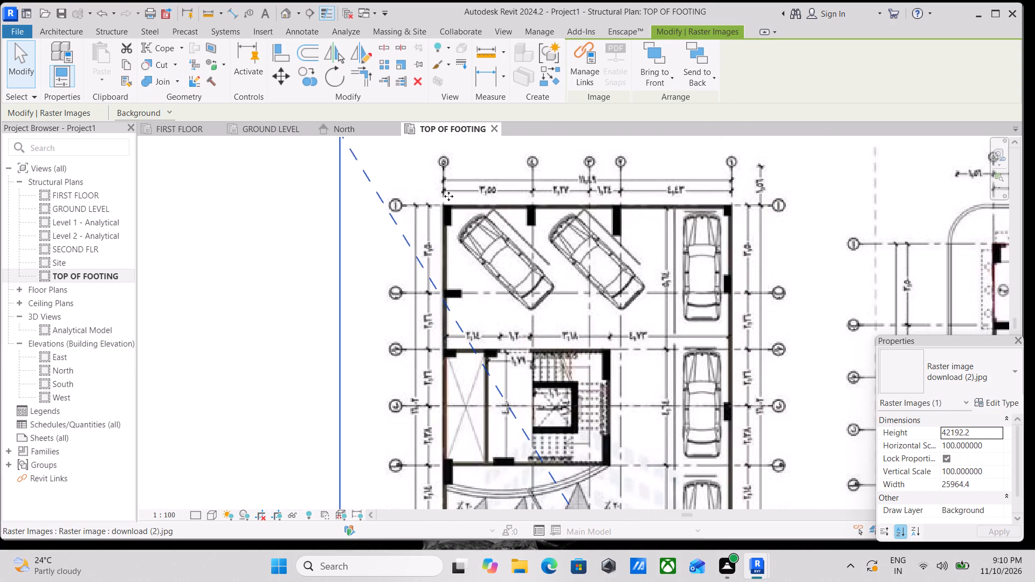
pyautogui.scroll(-3, 461, 199)
pyautogui.scroll(1, 489, 396)
pyautogui.scroll(-1, 515, 355)
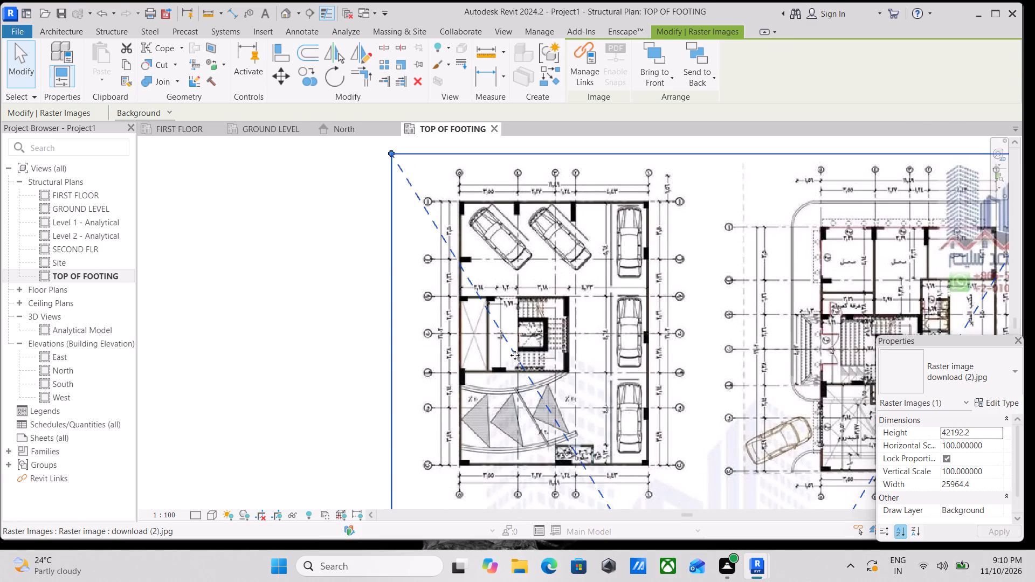
pyautogui.press('Down')
pyautogui.press('Down')
pyautogui.press('Down')
pyautogui.press('Down')
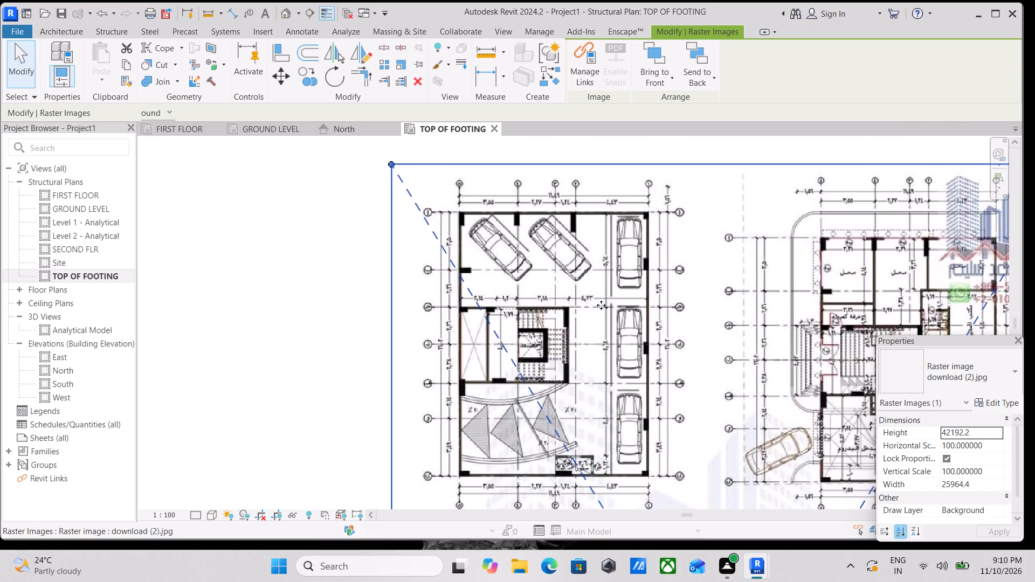
pyautogui.scroll(-5, 601, 303)
pyautogui.press('Down')
# Draw a horizontal grid line along the parking plan's topmost axis, from its left axis bubble to just past its right one.
pyautogui.scroll(1, 759, 259)
pyautogui.scroll(-1, 727, 268)
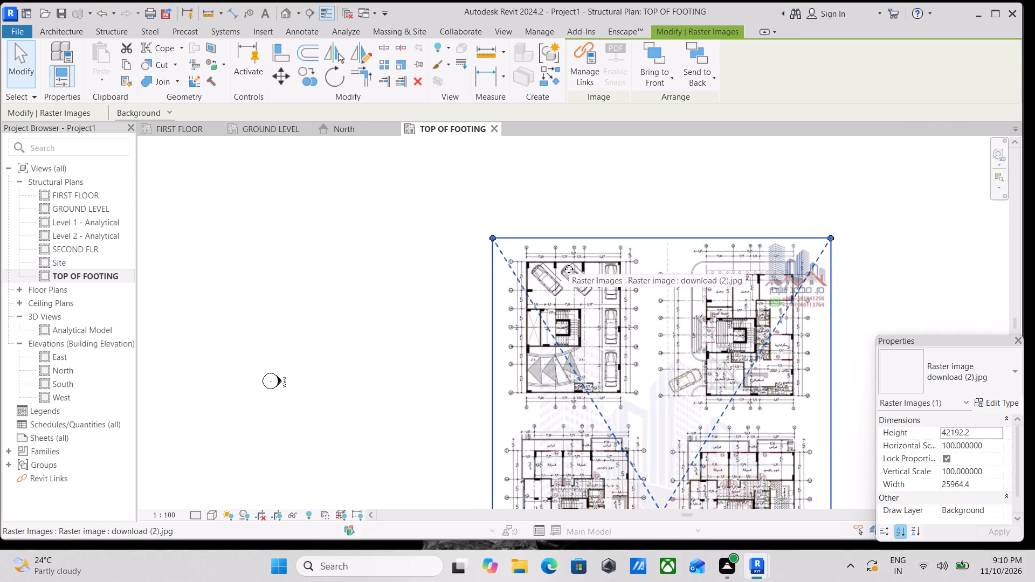
pyautogui.scroll(11, 554, 254)
pyautogui.scroll(3, 503, 252)
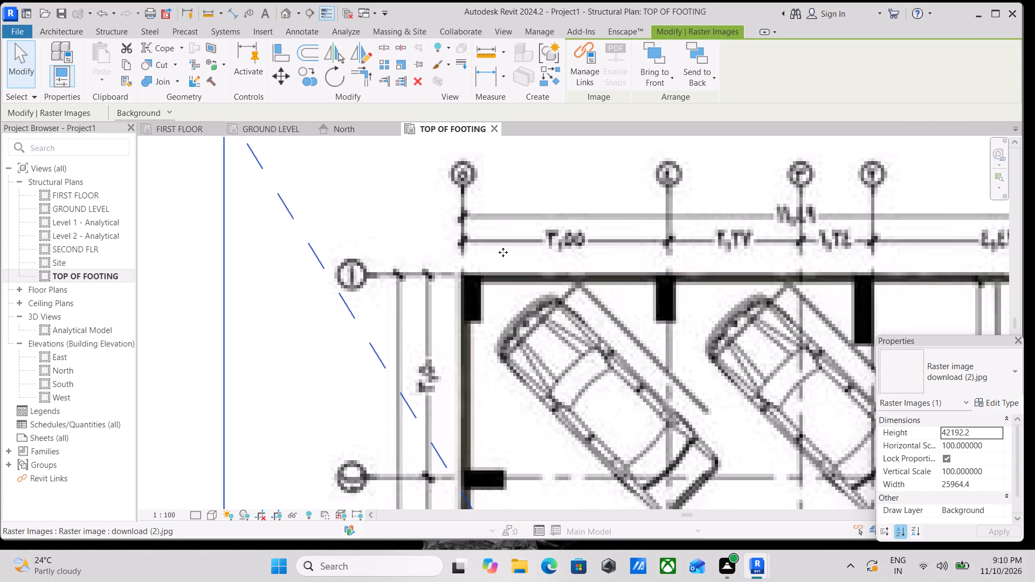
pyautogui.scroll(-2, 465, 228)
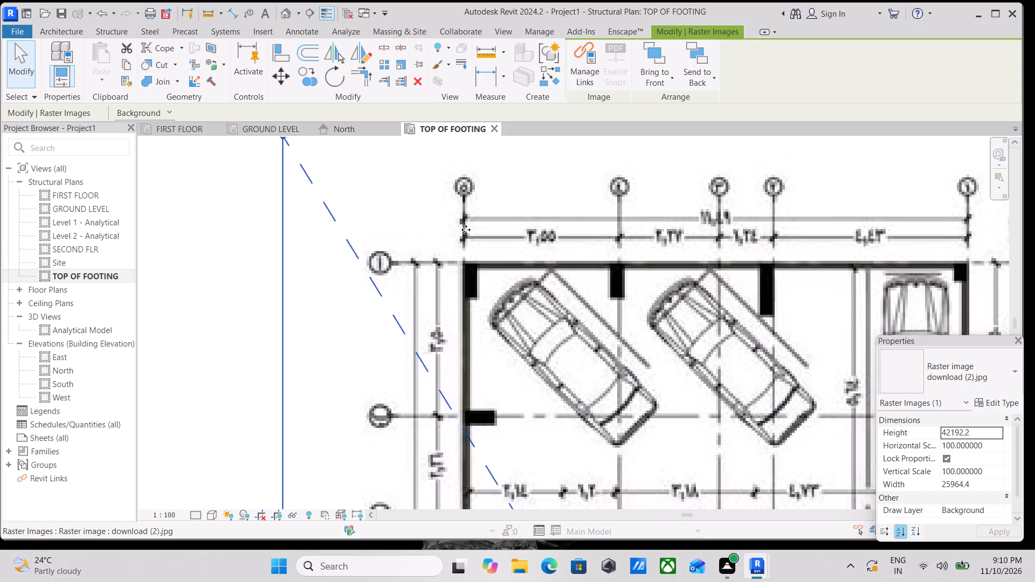
pyautogui.write('GR')
pyautogui.scroll(-6, 466, 193)
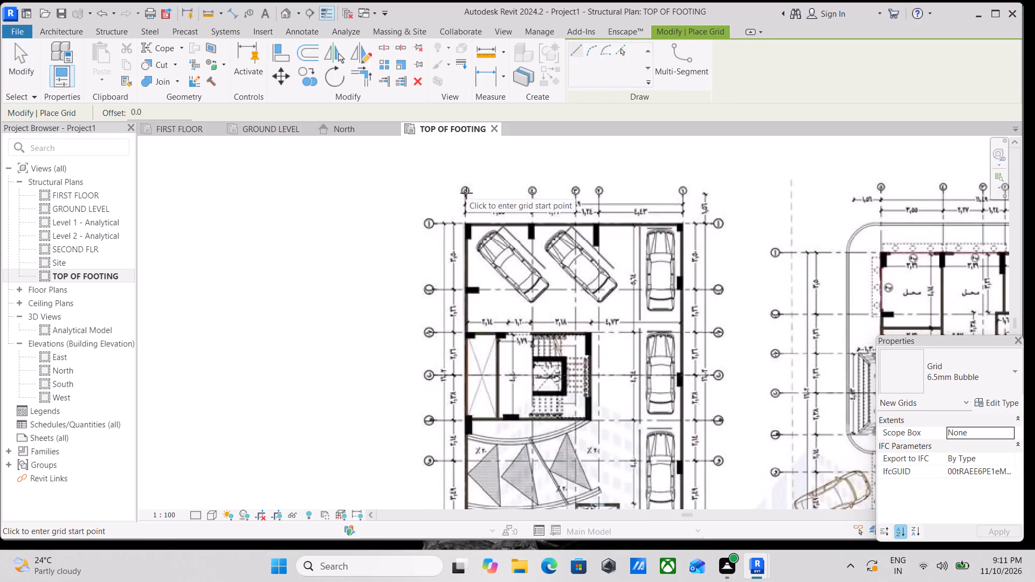
pyautogui.scroll(10, 471, 202)
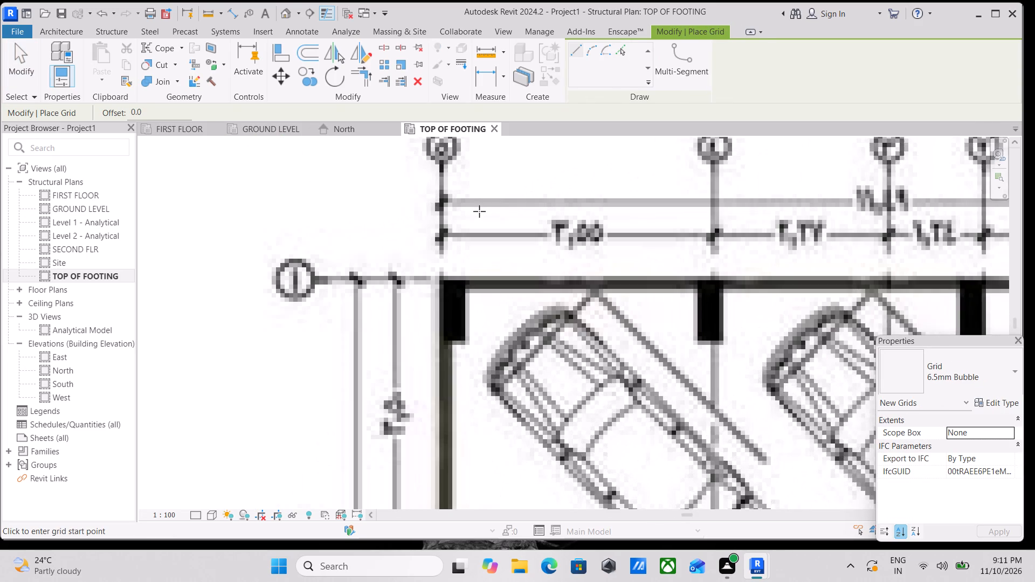
pyautogui.scroll(1, 479, 211)
pyautogui.scroll(-4, 479, 211)
pyautogui.scroll(3, 479, 209)
pyautogui.scroll(-5, 466, 196)
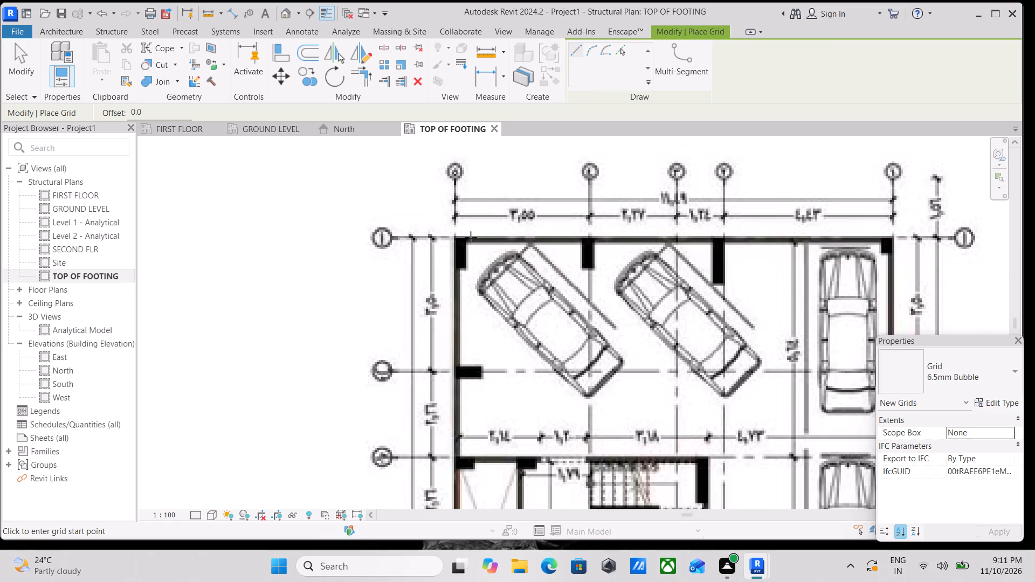
pyautogui.scroll(4, 431, 240)
pyautogui.scroll(2, 382, 238)
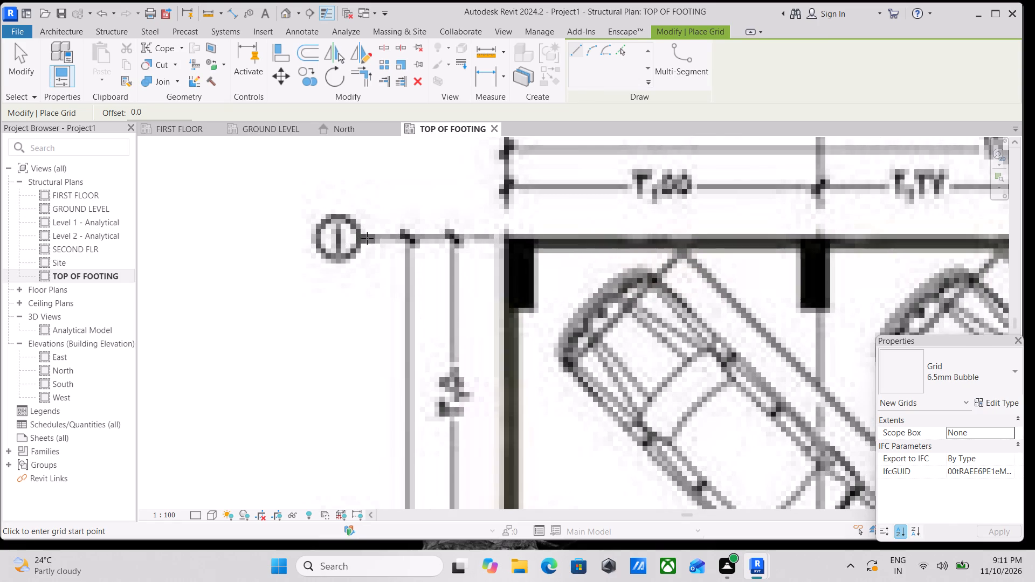
pyautogui.click(366, 238)
pyautogui.press('Escape')
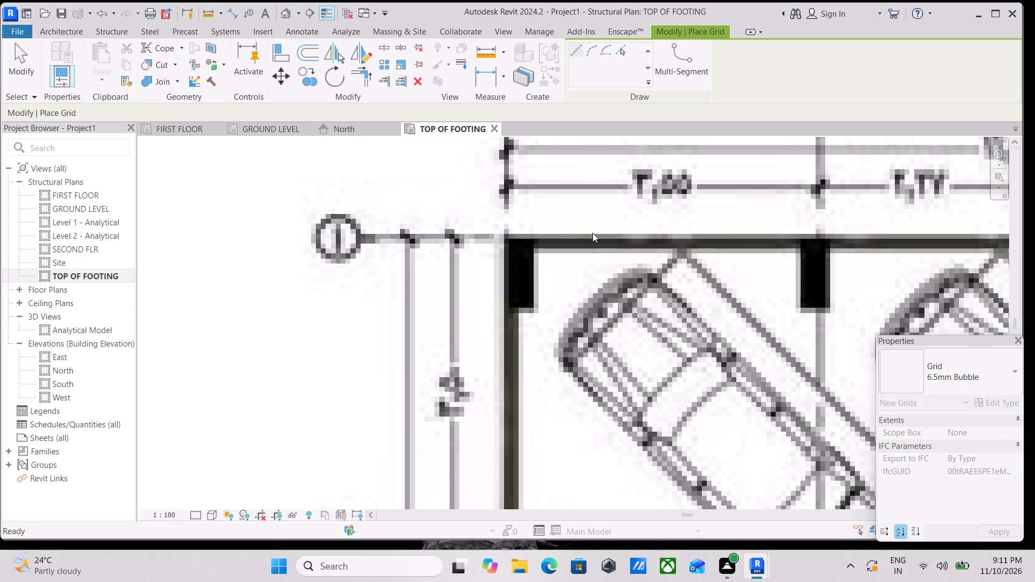
pyautogui.scroll(-10, 343, 231)
pyautogui.scroll(1, 609, 265)
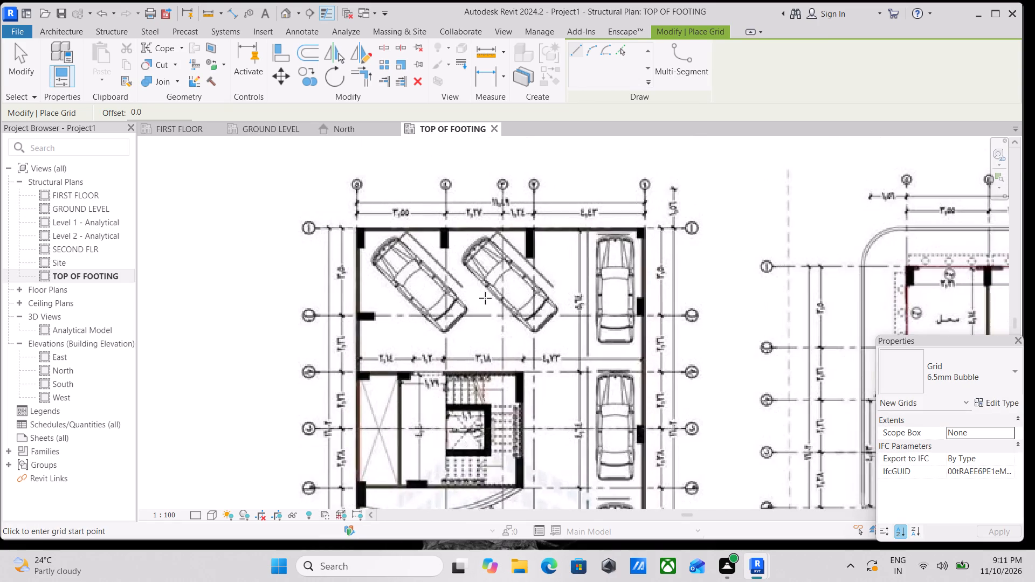
pyautogui.scroll(2, 485, 298)
pyautogui.scroll(11, 299, 221)
pyautogui.moveTo(311, 201); pyautogui.dragTo(315, 201)
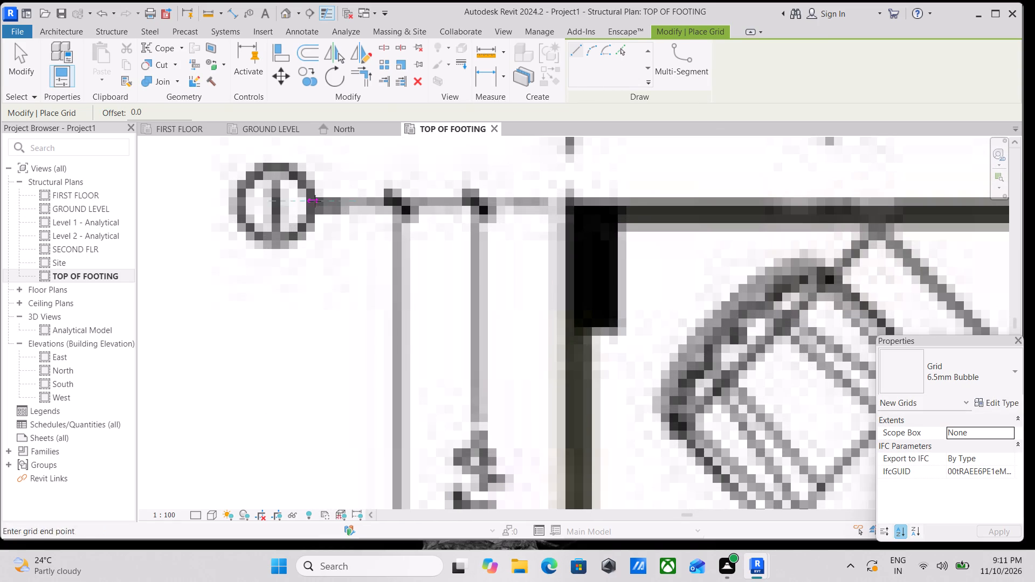
pyautogui.moveTo(315, 201); pyautogui.dragTo(318, 201)
pyautogui.scroll(-2, 605, 202)
pyautogui.scroll(-2, 722, 207)
pyautogui.moveTo(667, 205); pyautogui.dragTo(557, 212, button='middle')
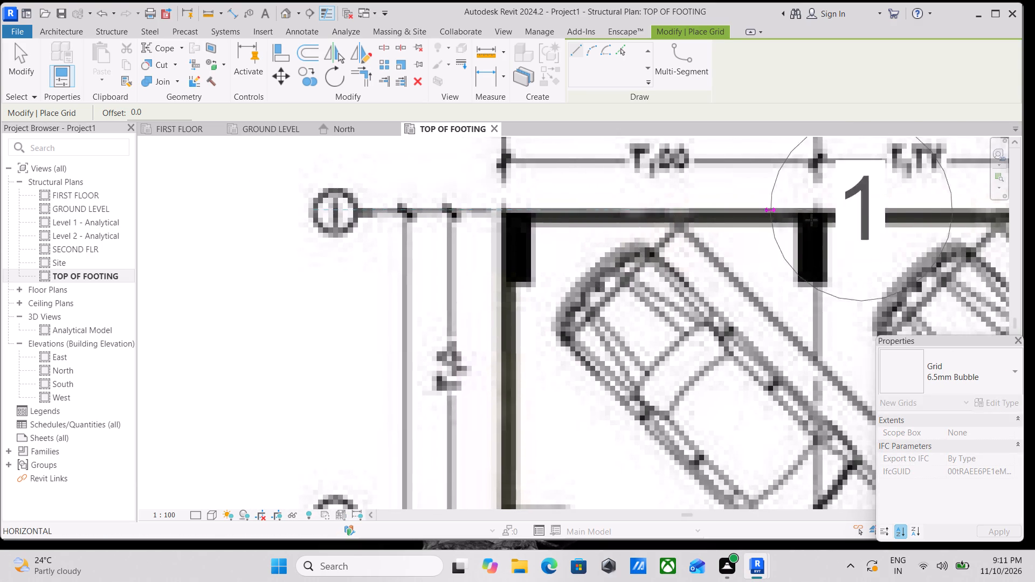
pyautogui.scroll(-3, 818, 219)
pyautogui.moveTo(815, 218); pyautogui.dragTo(497, 203, button='middle')
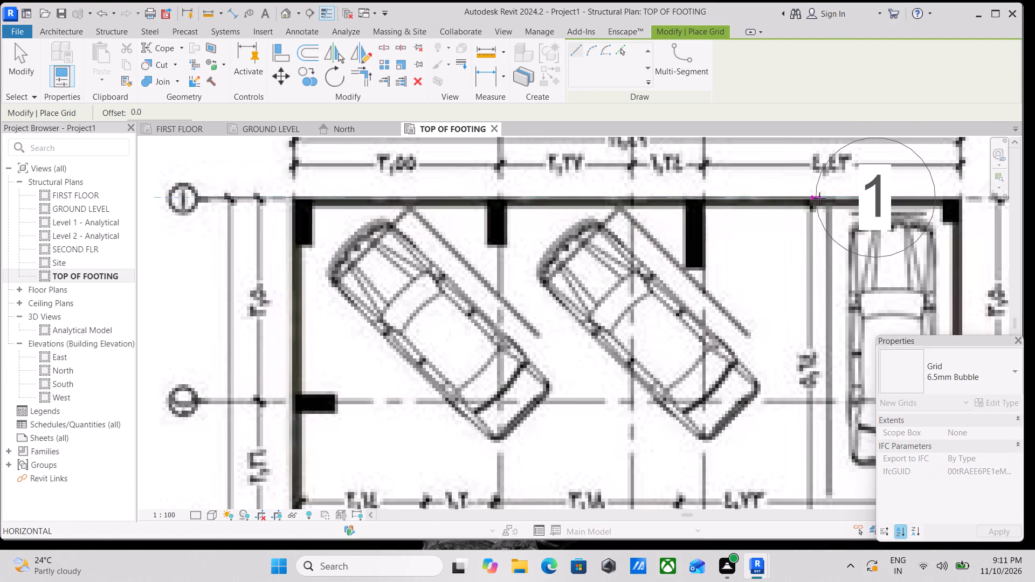
pyautogui.scroll(-3, 825, 198)
pyautogui.moveTo(825, 198); pyautogui.dragTo(528, 185, button='middle')
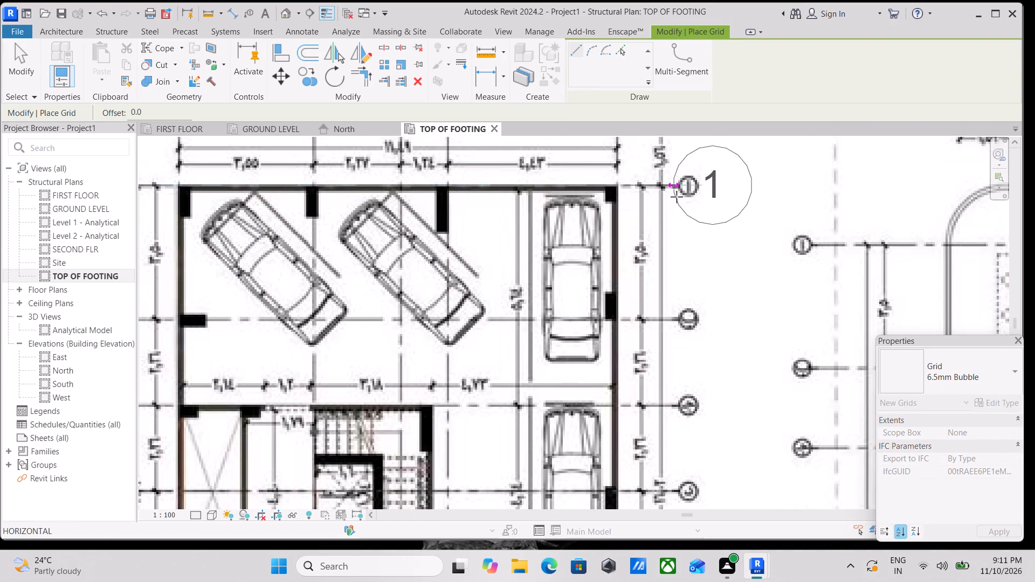
pyautogui.click(722, 193)
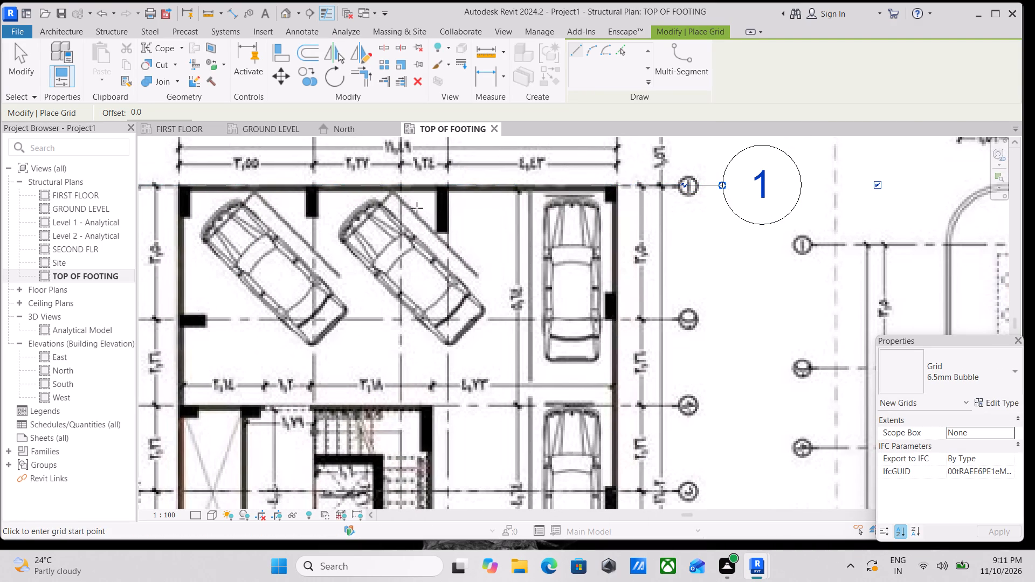
# Draw a horizontal grid line along the parking plan's second axis from the top, ending in line with the first grid.
pyautogui.moveTo(365, 202); pyautogui.dragTo(638, 234, button='middle')
pyautogui.scroll(1, 388, 326)
pyautogui.scroll(-1, 383, 345)
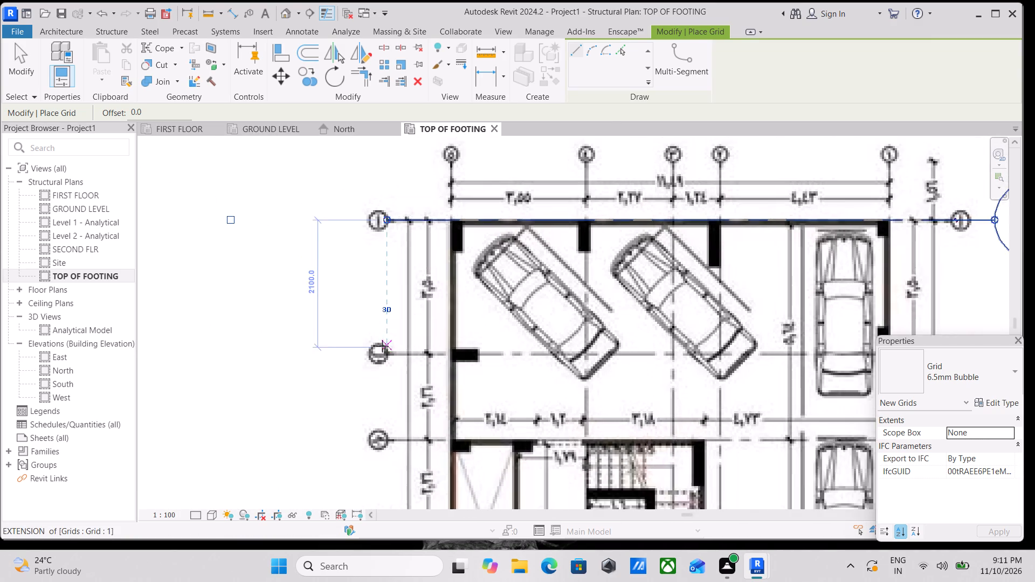
pyautogui.scroll(-1, 382, 346)
pyautogui.scroll(3, 372, 355)
pyautogui.click(379, 351)
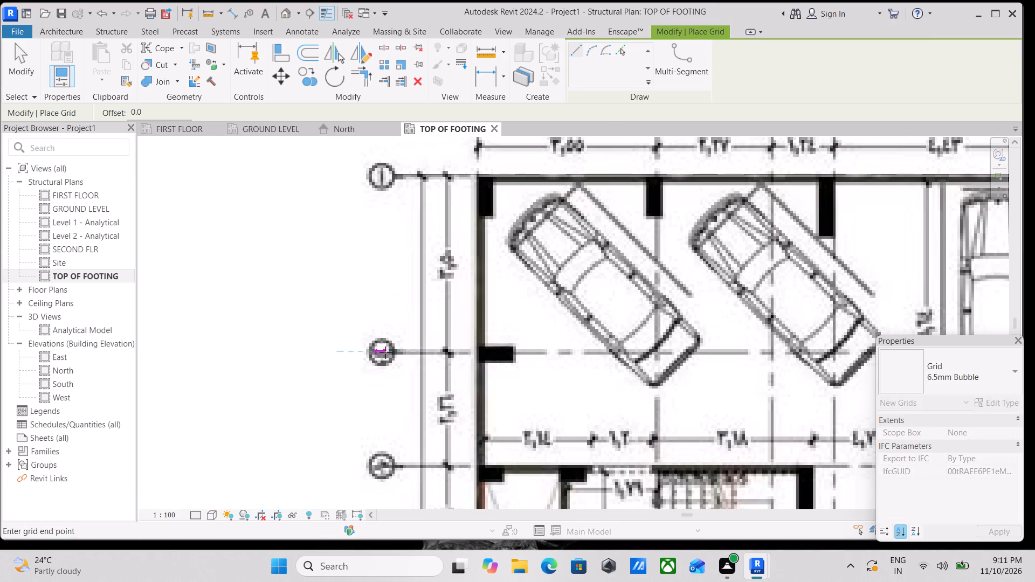
pyautogui.scroll(-1, 549, 362)
pyautogui.moveTo(549, 361); pyautogui.dragTo(368, 259, button='middle')
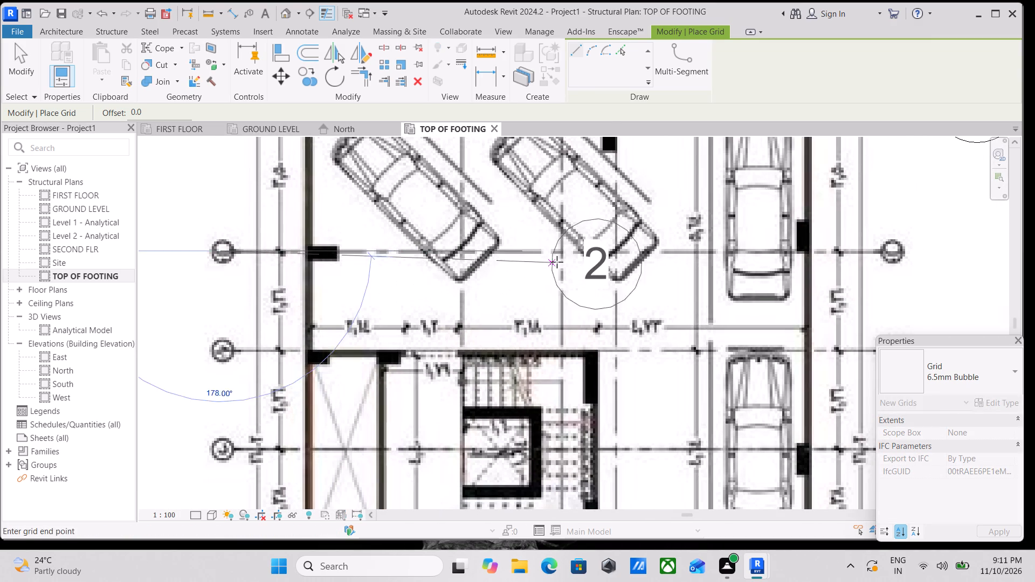
pyautogui.scroll(-3, 742, 257)
pyautogui.moveTo(740, 256); pyautogui.dragTo(573, 229, button='middle')
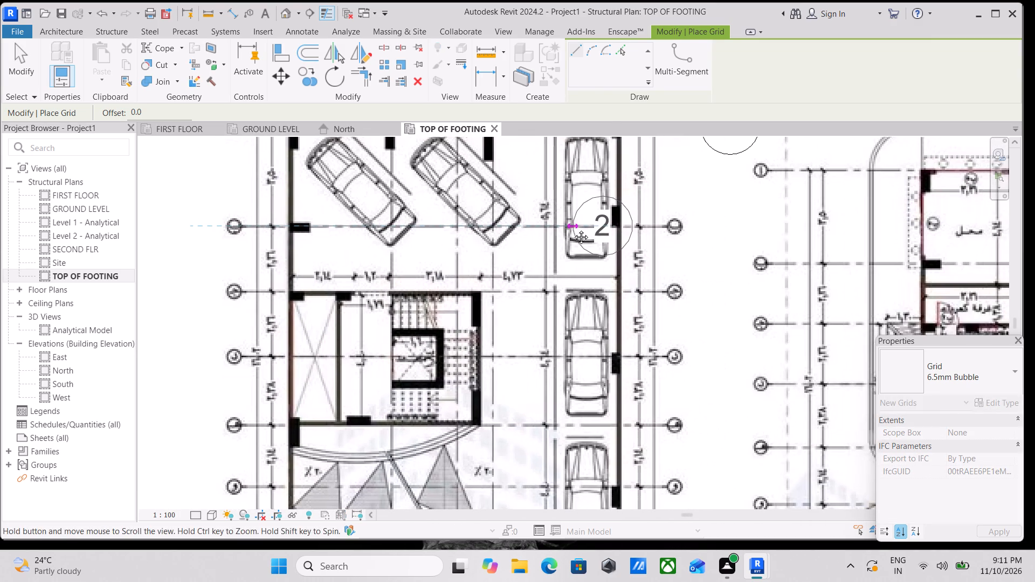
pyautogui.moveTo(573, 229); pyautogui.dragTo(574, 229, button='middle')
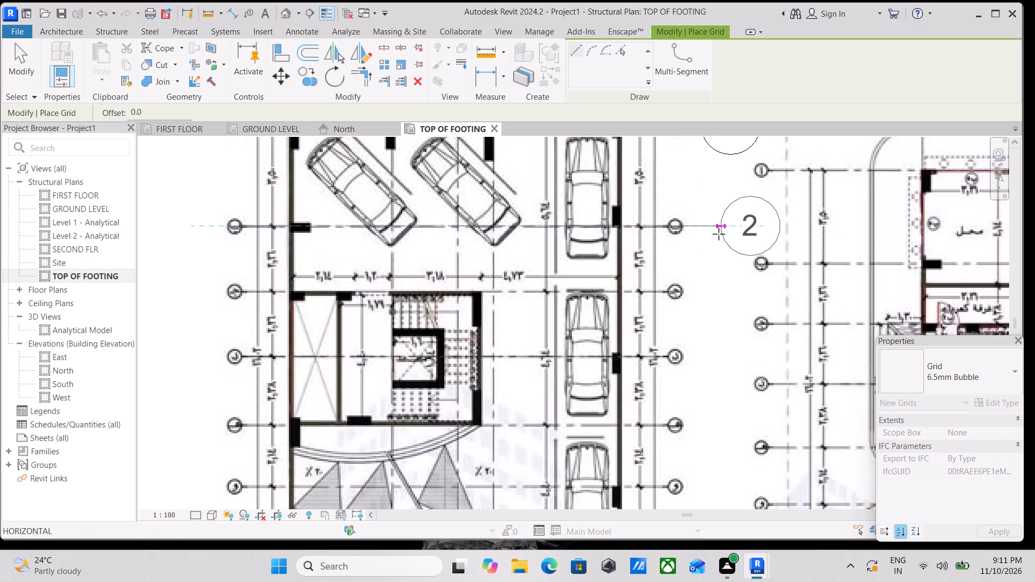
pyautogui.scroll(-4, 712, 230)
pyautogui.click(701, 229)
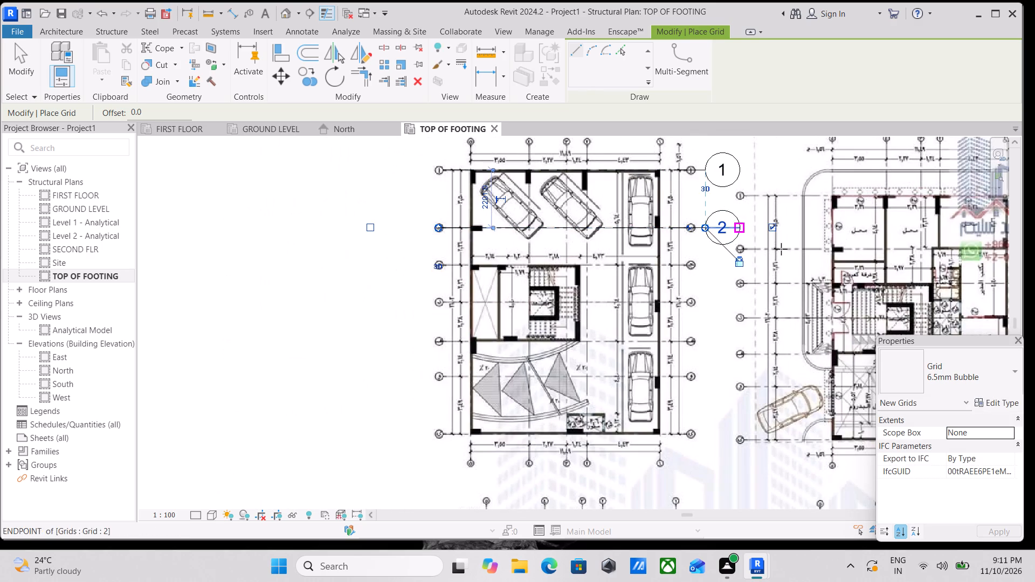
# Draw a horizontal grid line along the parking plan's third axis, about 1416 mm below the second grid and ending in line with it.
pyautogui.scroll(11, 470, 272)
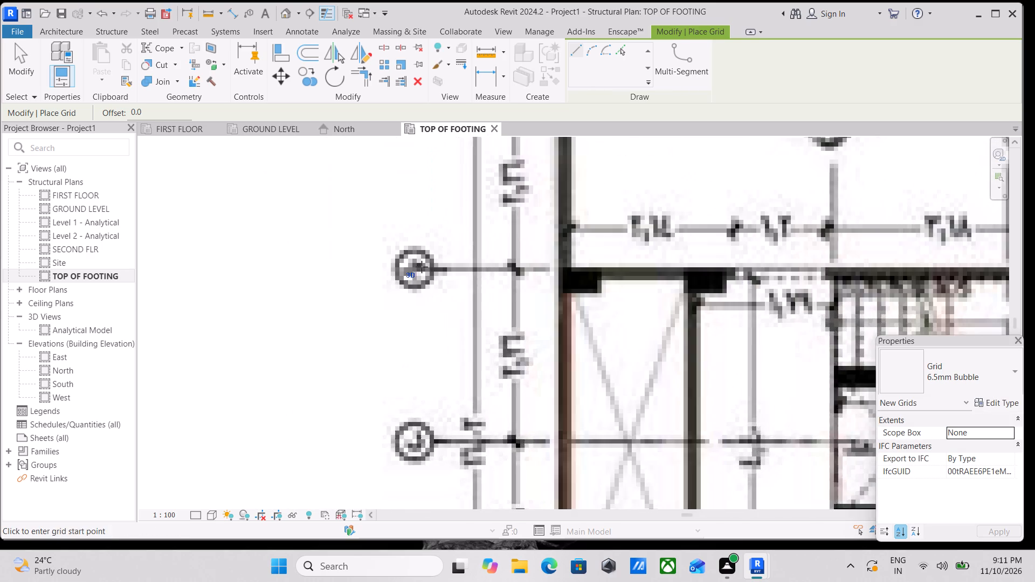
pyautogui.scroll(3, 422, 267)
pyautogui.click(410, 267)
pyautogui.scroll(-3, 609, 263)
pyautogui.moveTo(601, 262); pyautogui.dragTo(397, 244, button='middle')
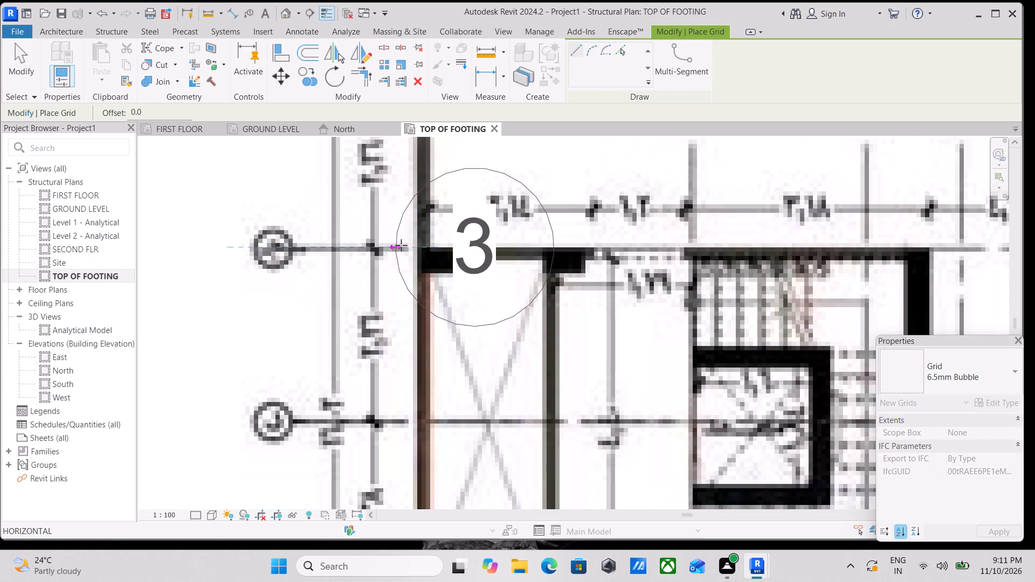
pyautogui.scroll(-2, 592, 260)
pyautogui.moveTo(591, 260); pyautogui.dragTo(397, 226, button='middle')
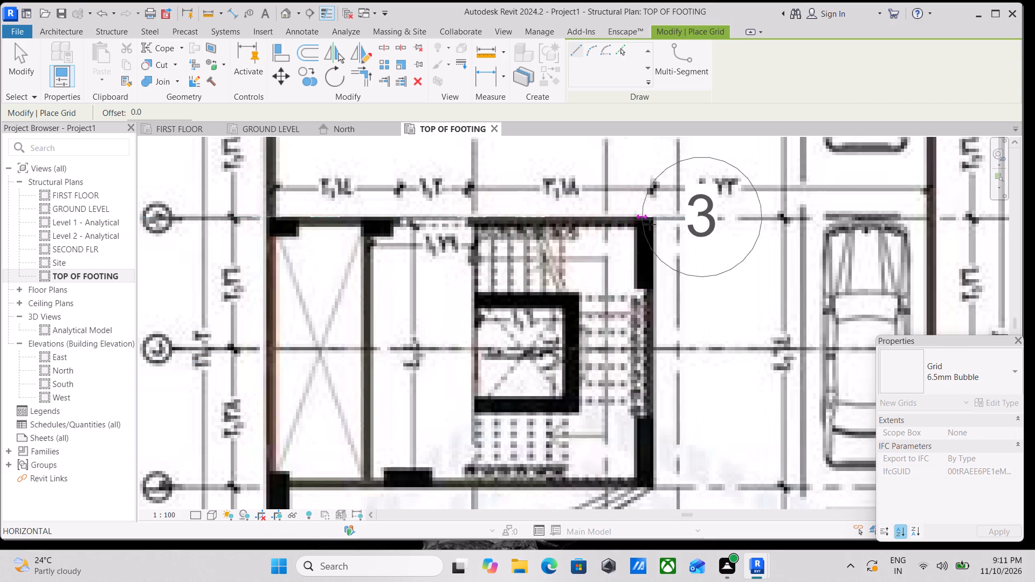
pyautogui.scroll(-3, 657, 225)
pyautogui.moveTo(662, 226); pyautogui.dragTo(517, 212, button='middle')
pyautogui.scroll(-2, 741, 211)
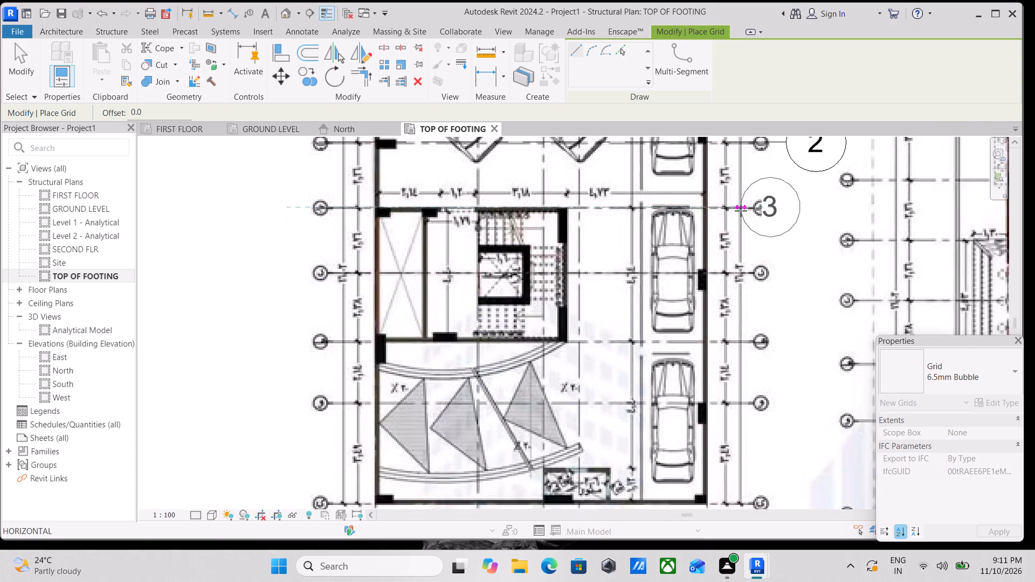
pyautogui.scroll(-1, 741, 211)
pyautogui.moveTo(739, 211); pyautogui.dragTo(616, 207, button='middle')
pyautogui.click(657, 206)
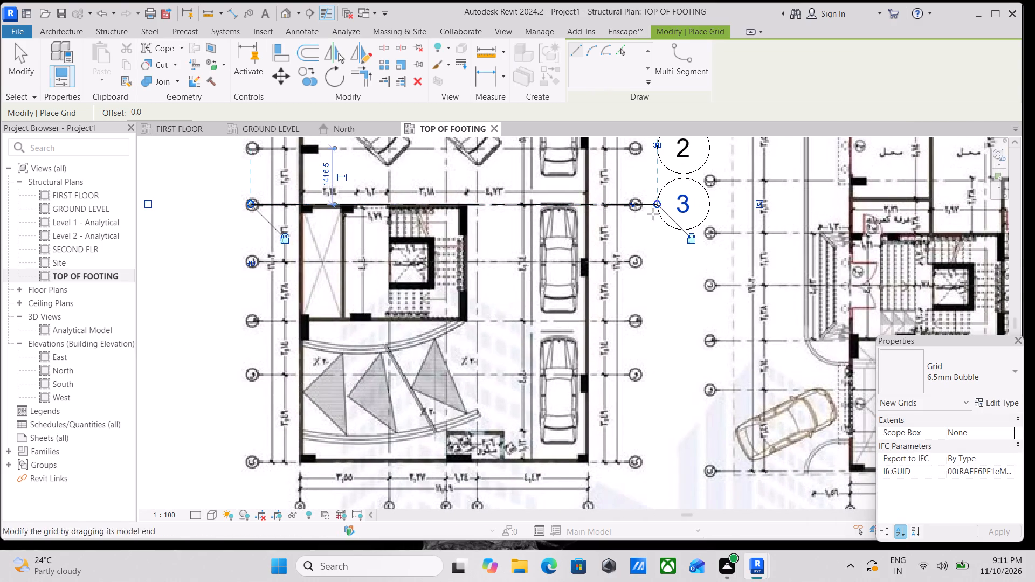
# Draw a horizontal grid line along the parking plan's fourth axis, about 1426 mm below the third grid and ending in line with it.
pyautogui.scroll(11, 264, 266)
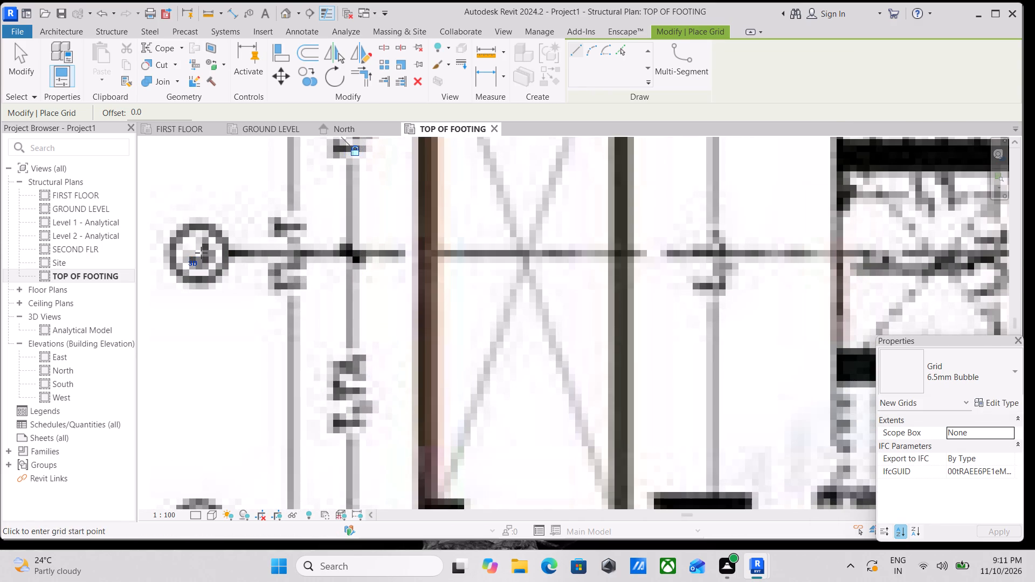
pyautogui.moveTo(201, 253); pyautogui.dragTo(206, 253)
pyautogui.scroll(-3, 422, 253)
pyautogui.moveTo(422, 252); pyautogui.dragTo(376, 238, button='middle')
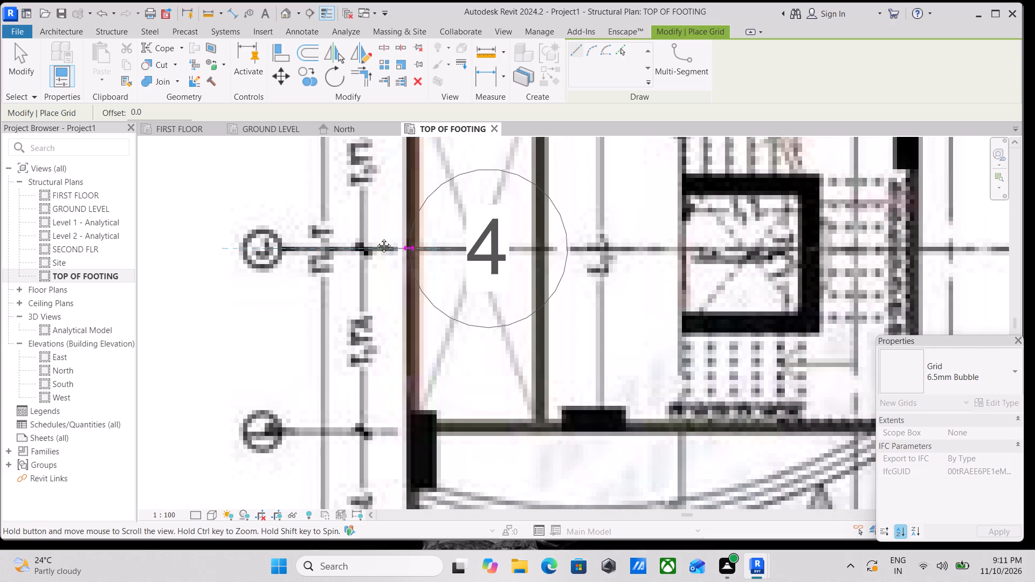
pyautogui.moveTo(376, 238); pyautogui.dragTo(326, 223, button='middle')
pyautogui.scroll(-1, 522, 228)
pyautogui.moveTo(521, 228); pyautogui.dragTo(327, 203, button='middle')
pyautogui.scroll(-2, 525, 200)
pyautogui.moveTo(523, 199); pyautogui.dragTo(512, 199, button='middle')
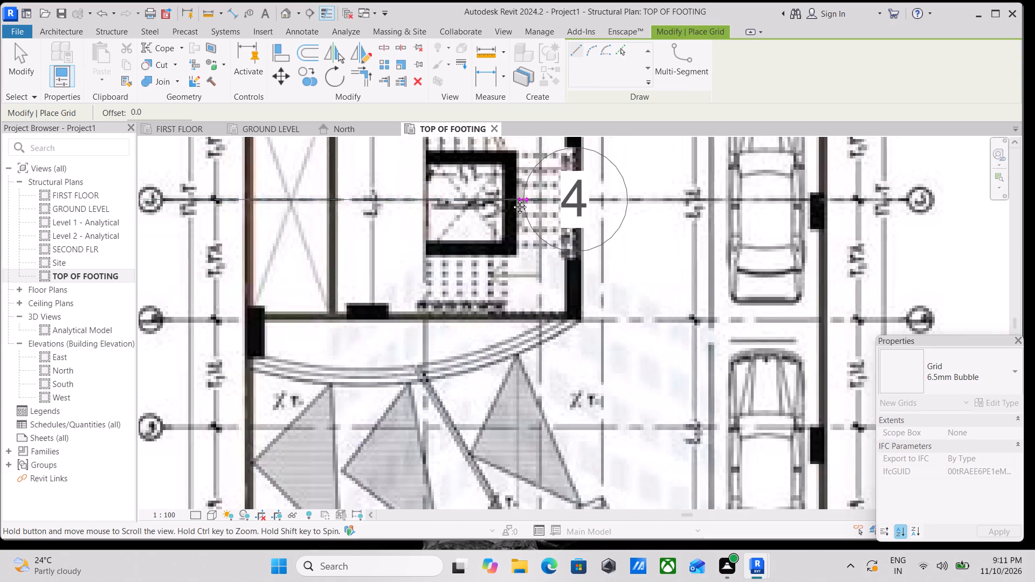
pyautogui.moveTo(512, 199); pyautogui.dragTo(311, 194, button='middle')
pyautogui.moveTo(558, 203); pyautogui.dragTo(455, 206, button='middle')
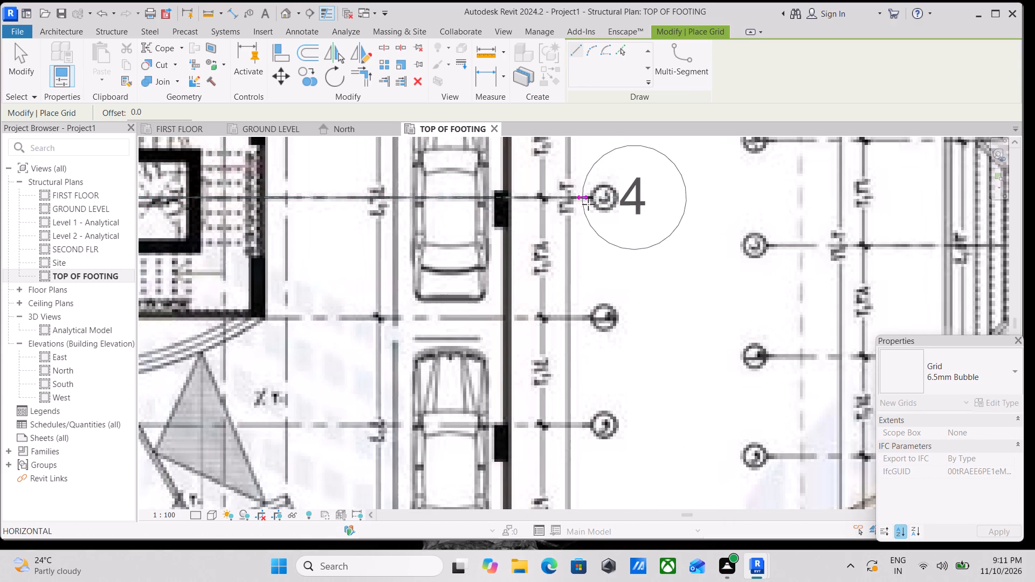
pyautogui.scroll(-5, 598, 201)
pyautogui.click(624, 202)
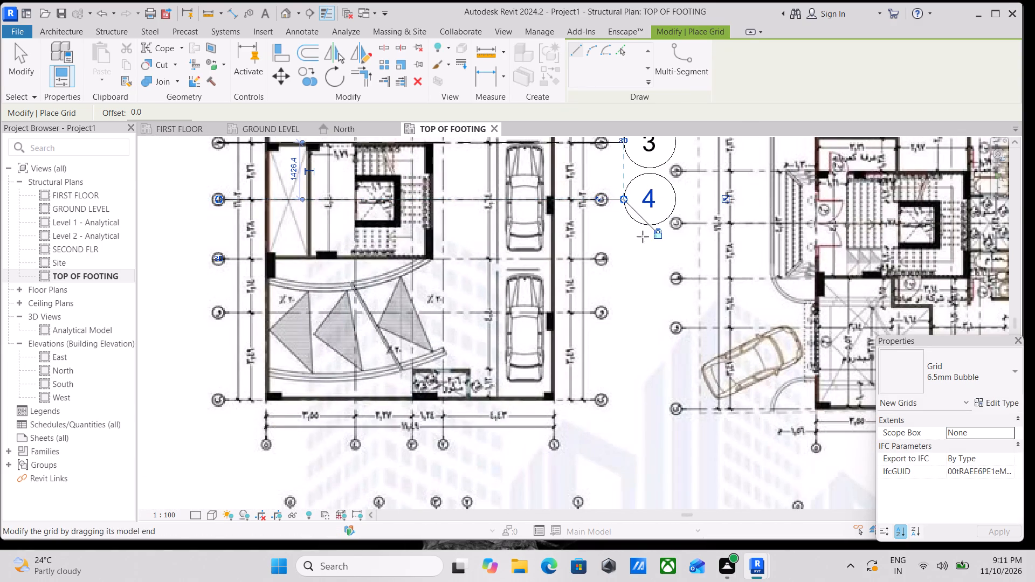
# Draw a horizontal grid line along the parking plan's fifth axis, about 1498 mm below the fourth grid, ending just past its far axis bubble.
pyautogui.scroll(-5, 629, 298)
pyautogui.scroll(4, 504, 295)
pyautogui.scroll(5, 438, 280)
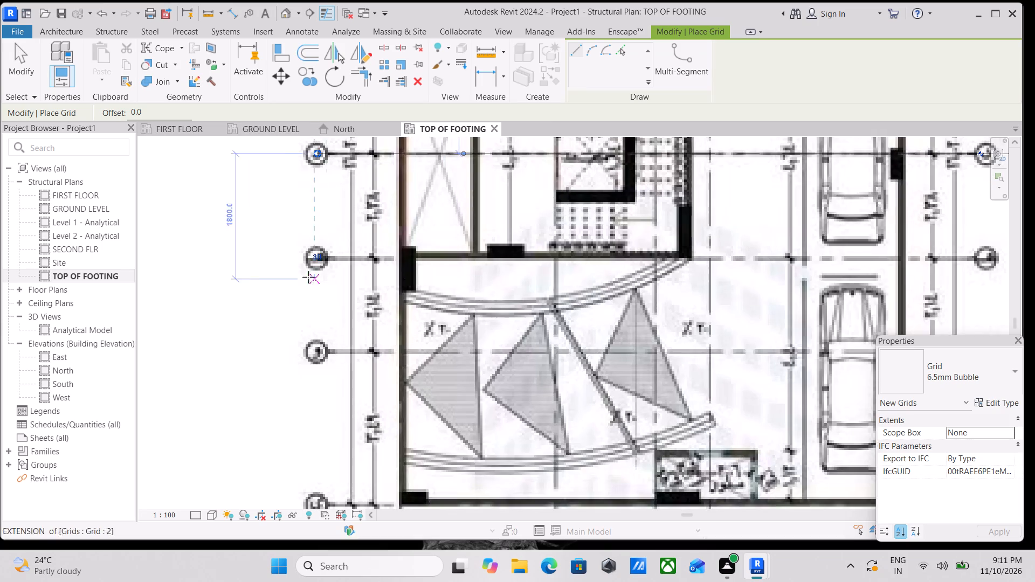
pyautogui.scroll(6, 294, 271)
pyautogui.click(353, 244)
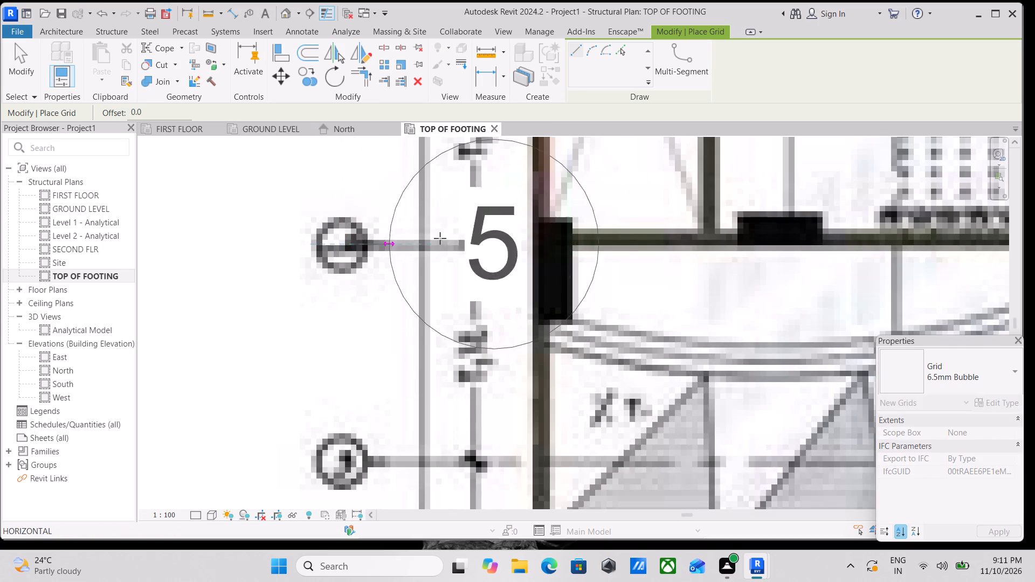
pyautogui.scroll(-2, 615, 250)
pyautogui.moveTo(608, 247); pyautogui.dragTo(232, 231, button='middle')
pyautogui.scroll(-4, 514, 228)
pyautogui.moveTo(513, 228); pyautogui.dragTo(239, 209, button='middle')
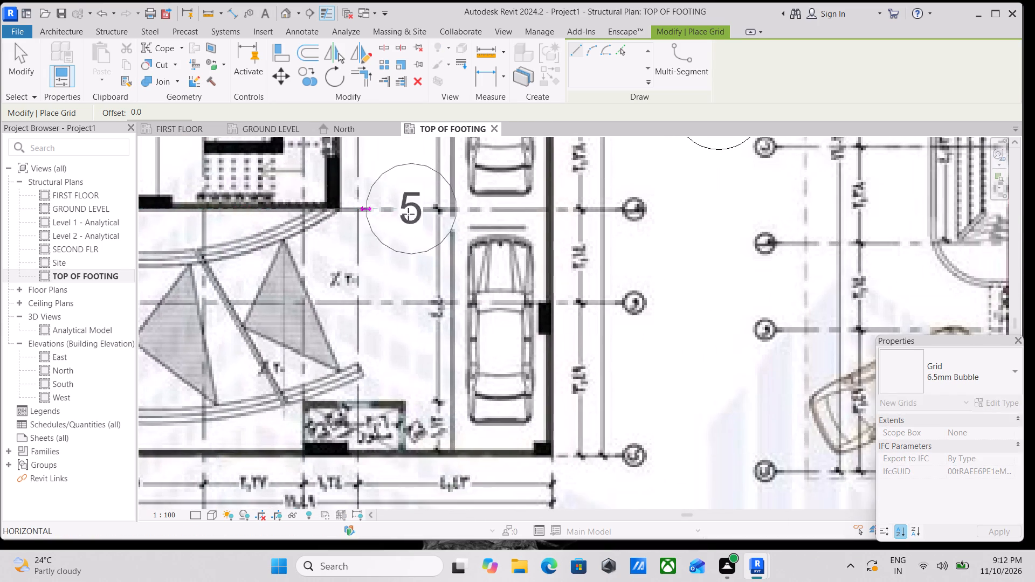
pyautogui.scroll(-3, 495, 214)
pyautogui.moveTo(492, 213); pyautogui.dragTo(430, 215, button='middle')
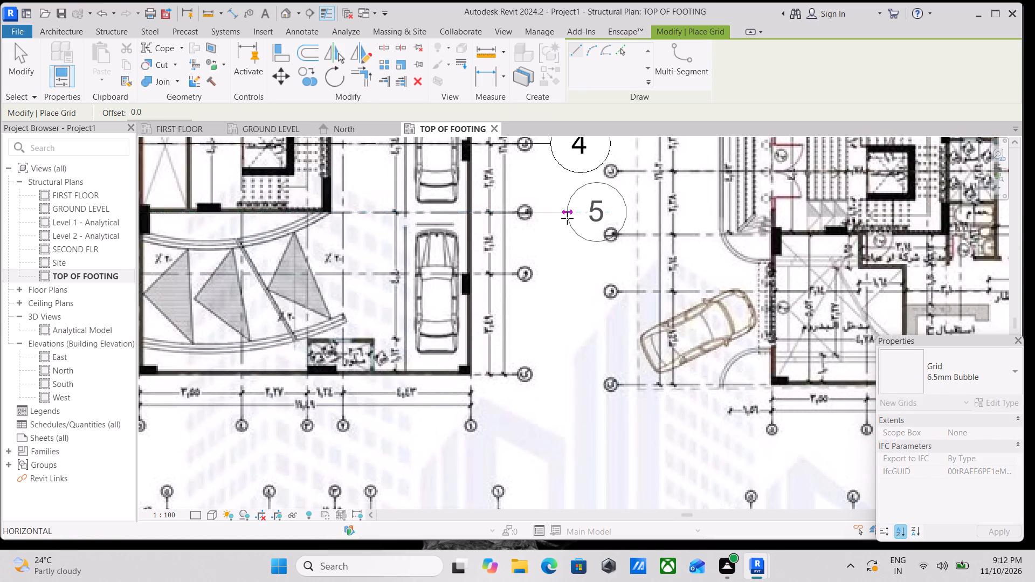
pyautogui.click(567, 218)
# Draw a horizontal grid line along the parking plan's sixth axis, starting at its left axis bubble and ending in line with the fifth grid.
pyautogui.scroll(-6, 567, 218)
pyautogui.scroll(4, 458, 277)
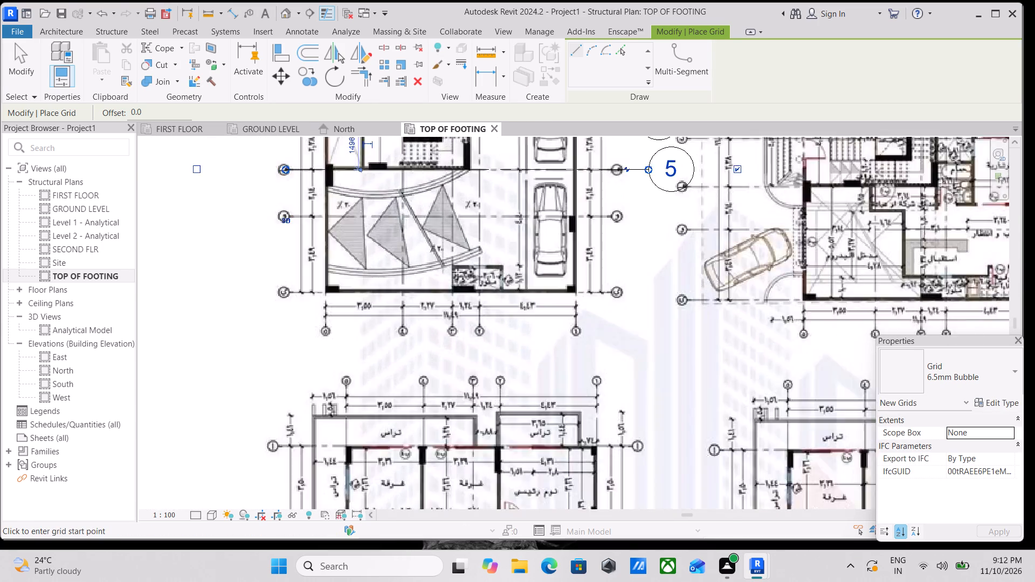
pyautogui.scroll(-6, 480, 240)
pyautogui.scroll(5, 557, 229)
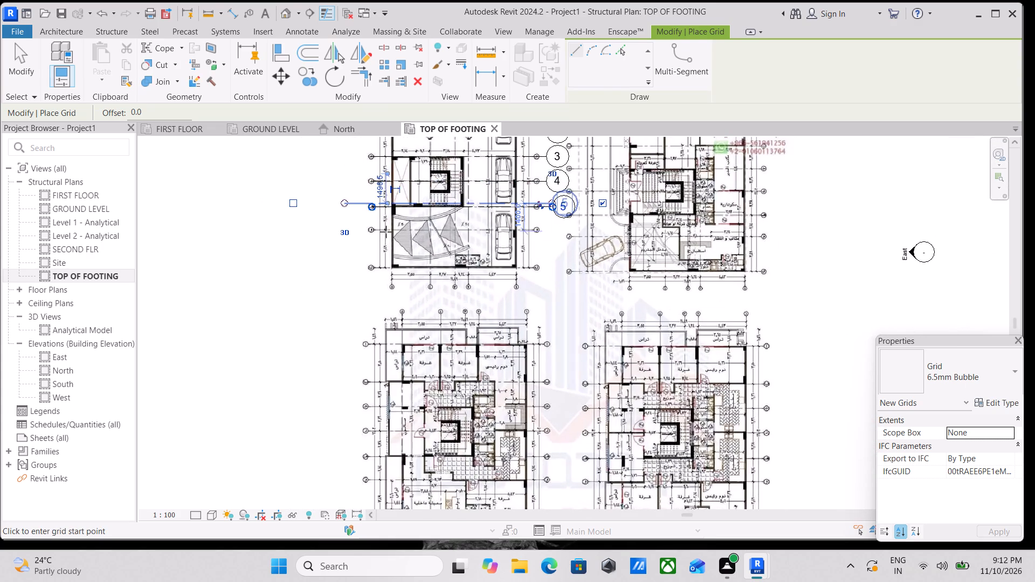
pyautogui.scroll(13, 229, 227)
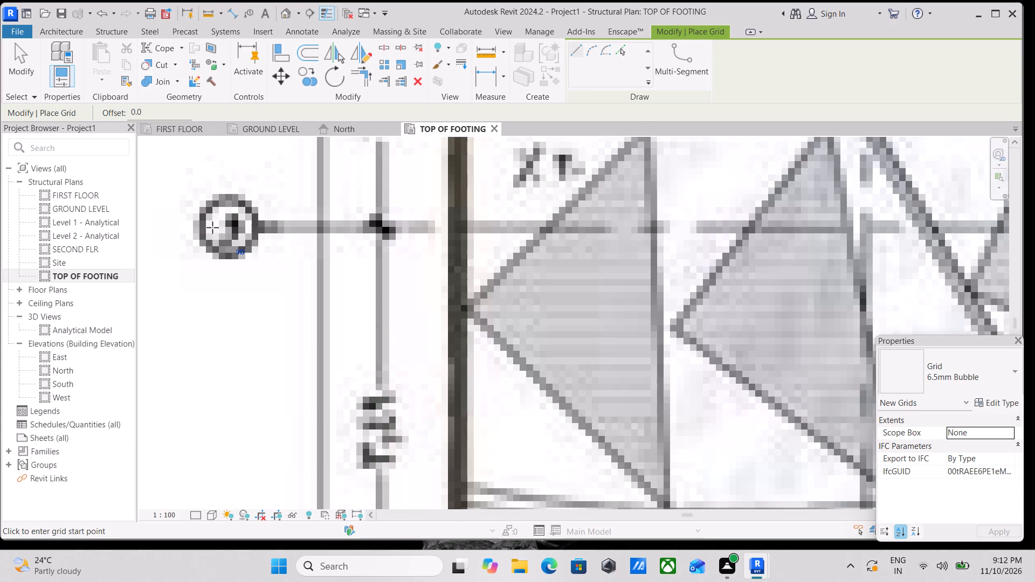
pyautogui.click(223, 227)
pyautogui.scroll(-2, 429, 252)
pyautogui.moveTo(433, 245); pyautogui.dragTo(247, 223, button='middle')
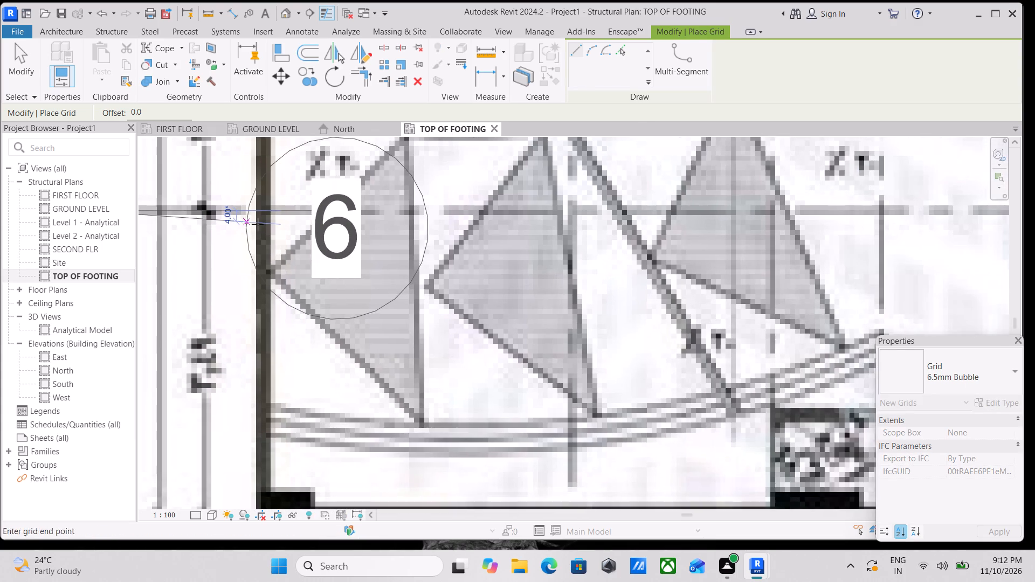
pyautogui.scroll(-4, 541, 220)
pyautogui.moveTo(540, 219); pyautogui.dragTo(351, 221, button='middle')
pyautogui.scroll(-1, 592, 223)
pyautogui.moveTo(591, 222); pyautogui.dragTo(308, 216, button='middle')
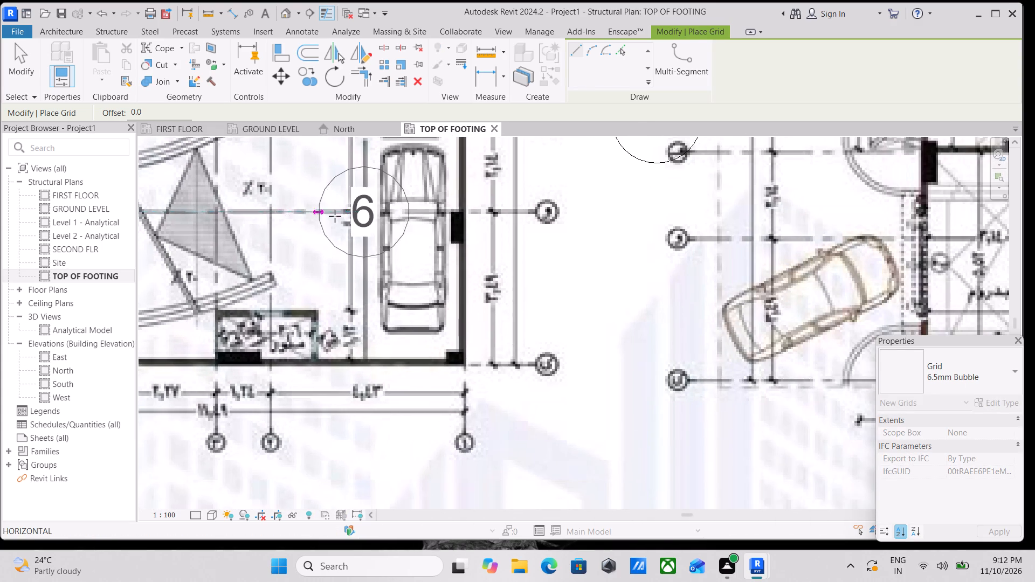
pyautogui.scroll(-4, 535, 213)
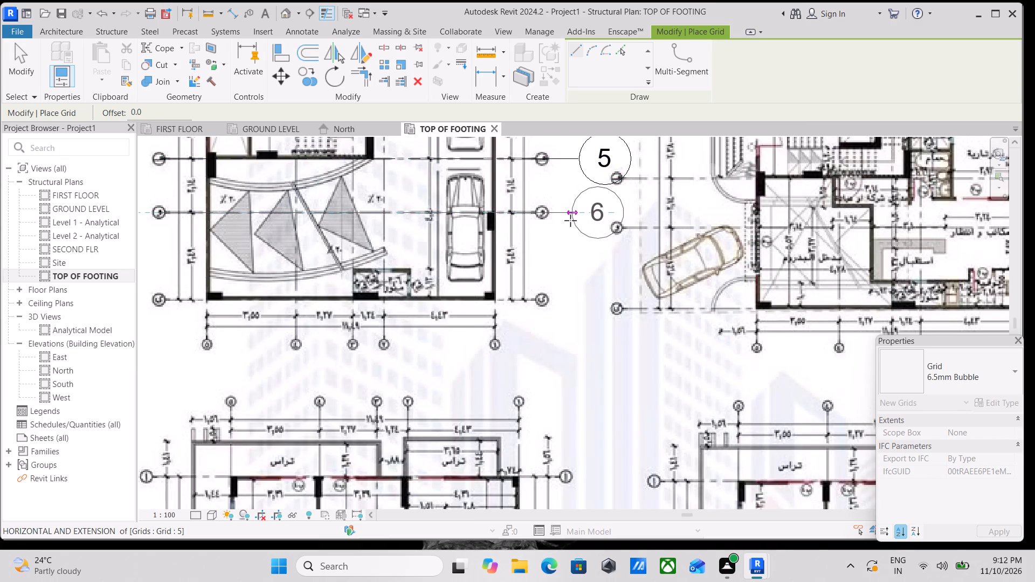
pyautogui.click(579, 220)
# Draw a horizontal grid line along the parking plan's bottom axis, ending in line with the fifth and sixth grids, and finish placing grids.
pyautogui.scroll(4, 206, 269)
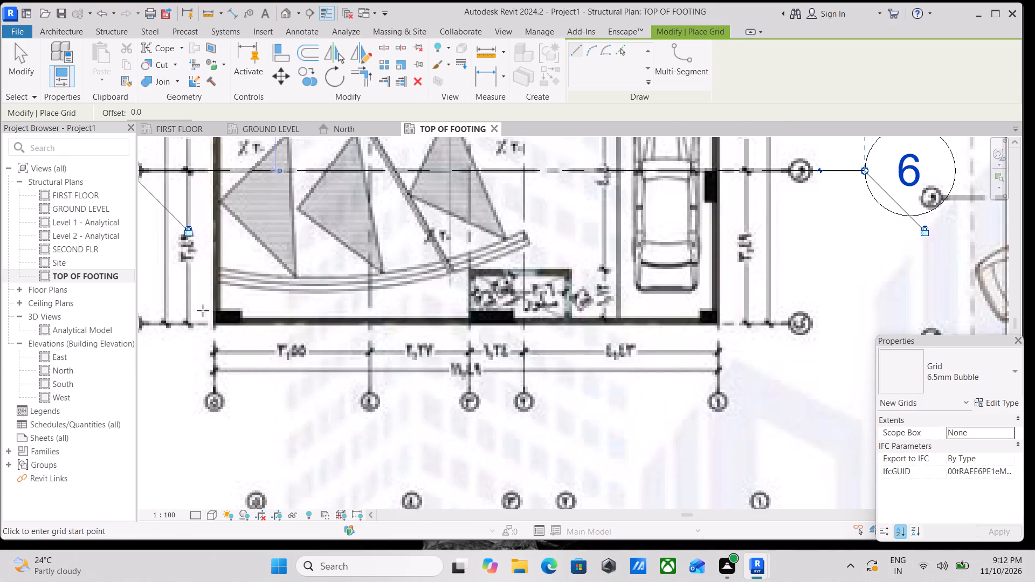
pyautogui.scroll(-3, 266, 313)
pyautogui.scroll(8, 223, 334)
pyautogui.scroll(-4, 192, 323)
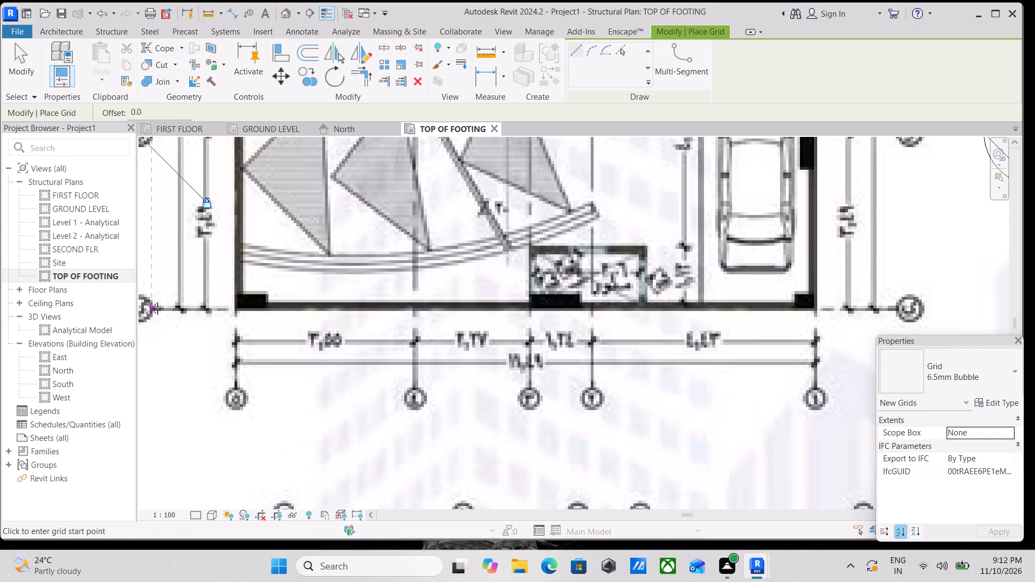
pyautogui.scroll(-2, 159, 308)
pyautogui.moveTo(167, 309); pyautogui.dragTo(254, 298, button='middle')
pyautogui.scroll(4, 254, 297)
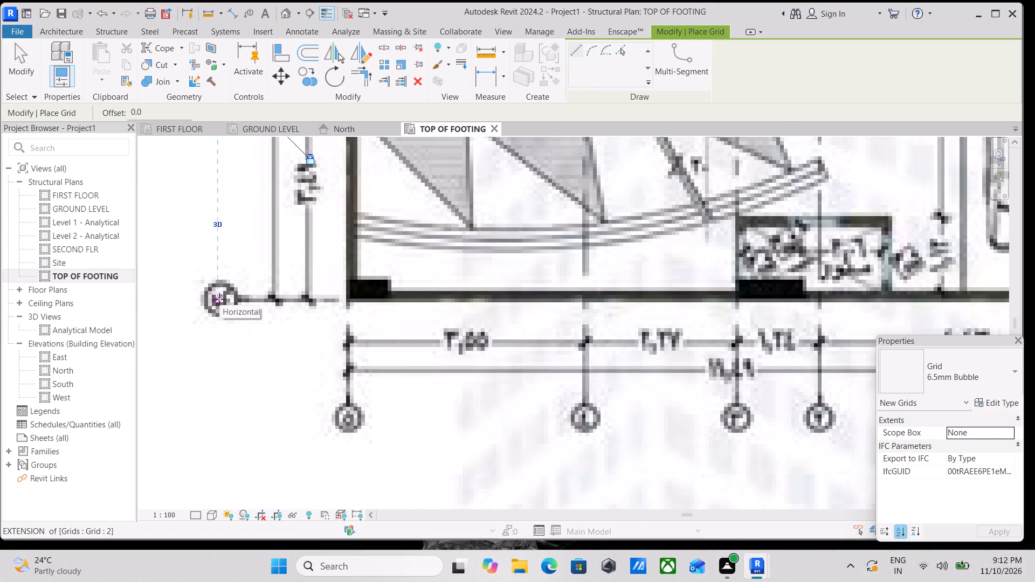
pyautogui.click(219, 299)
pyautogui.scroll(-2, 466, 309)
pyautogui.moveTo(465, 308); pyautogui.dragTo(291, 288, button='middle')
pyautogui.scroll(-2, 520, 280)
pyautogui.moveTo(518, 280); pyautogui.dragTo(353, 281, button='middle')
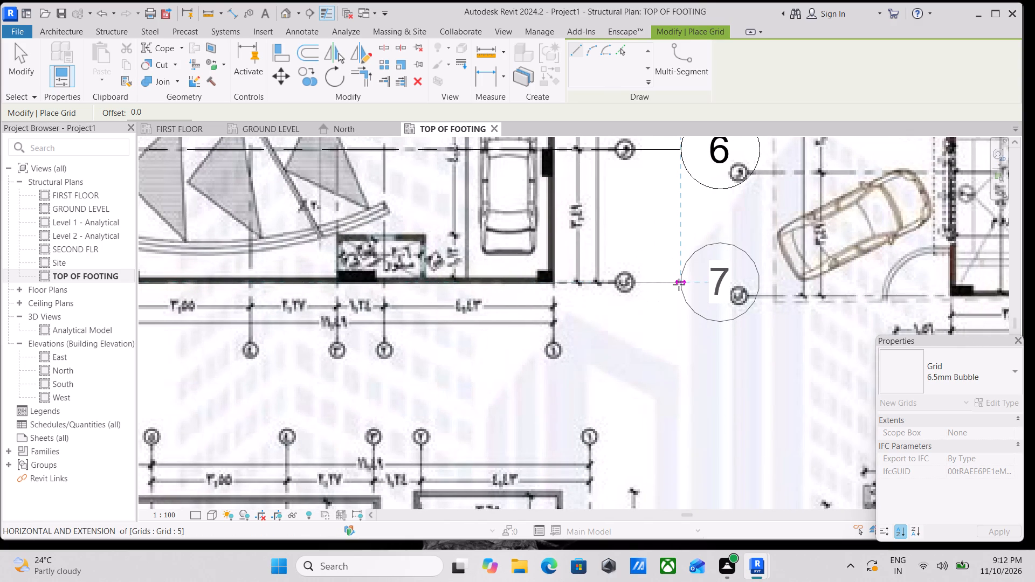
pyautogui.click(679, 285)
pyautogui.scroll(-4, 679, 285)
pyautogui.press('Escape')
pyautogui.scroll(-3, 679, 294)
pyautogui.press('Escape')
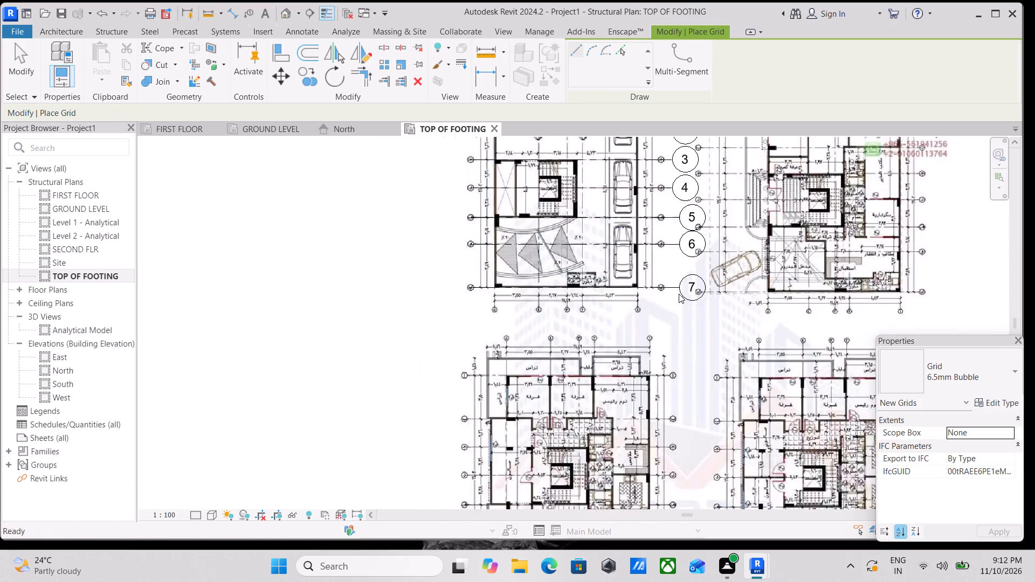
pyautogui.scroll(-2, 679, 294)
pyautogui.press('Escape')
pyautogui.scroll(4, 739, 207)
pyautogui.press('Escape')
pyautogui.press('Escape')
pyautogui.scroll(-1, 689, 204)
pyautogui.moveTo(689, 203); pyautogui.dragTo(735, 346, button='middle')
pyautogui.scroll(4, 734, 345)
pyautogui.press('Escape')
pyautogui.press('Escape')
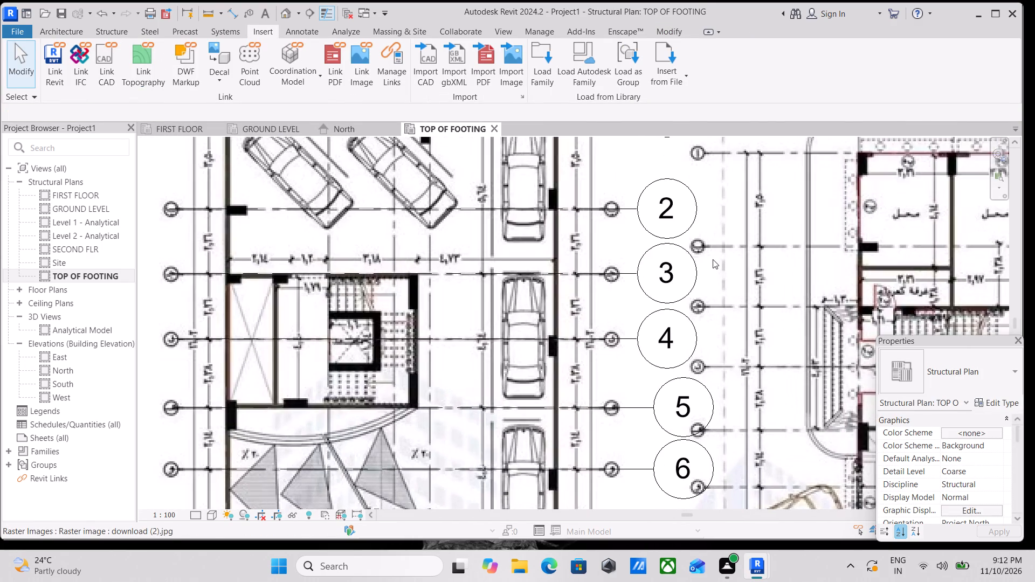
# Examine the seven horizontal grids over the parking plan, checking their bubble size and alignment, especially at grid 1.
pyautogui.scroll(-4, 713, 257)
pyautogui.press('Escape')
pyautogui.scroll(6, 705, 177)
pyautogui.scroll(-7, 705, 178)
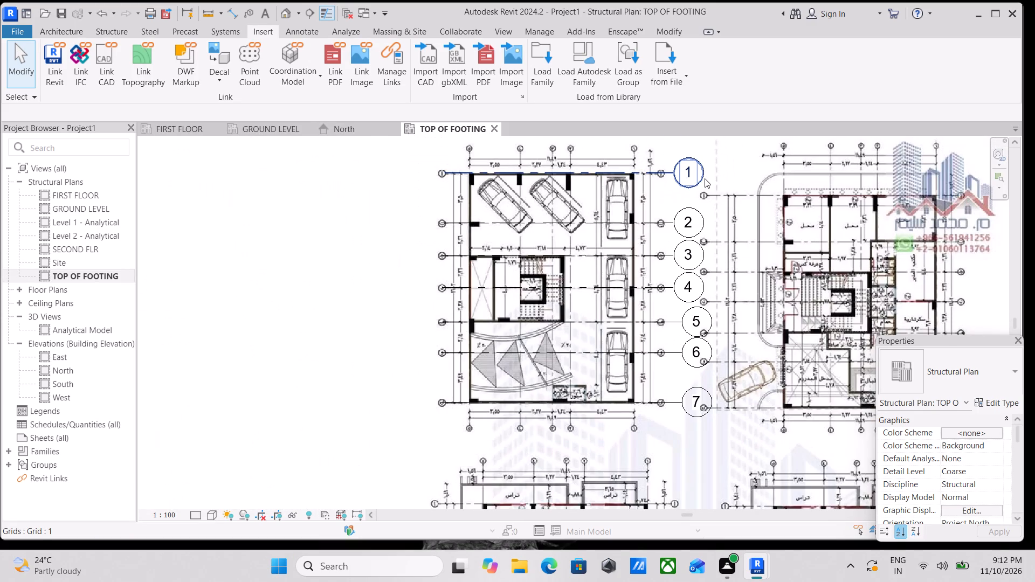
pyautogui.scroll(5, 633, 136)
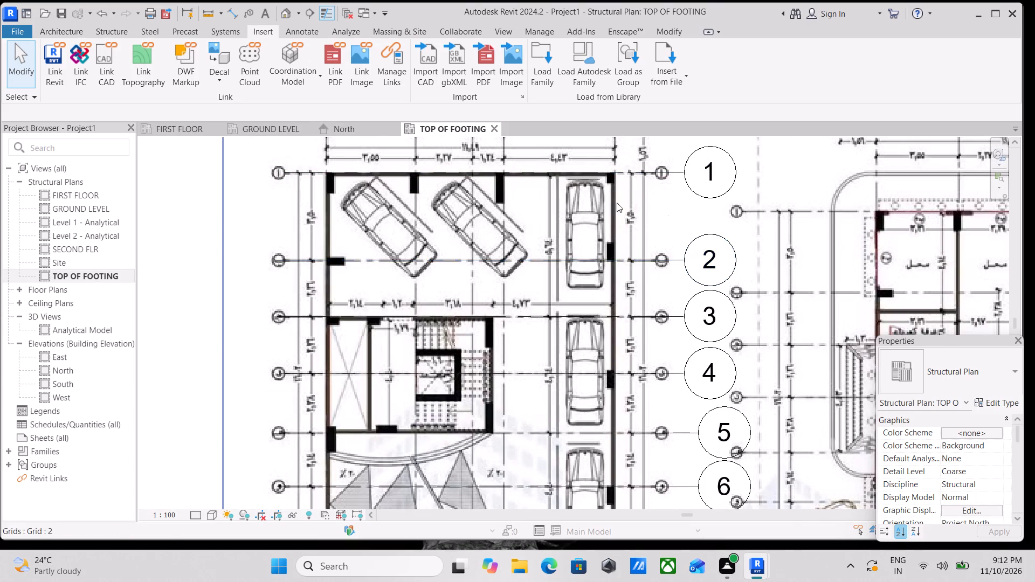
pyautogui.scroll(1, 0, 298)
pyautogui.scroll(3, 756, 535)
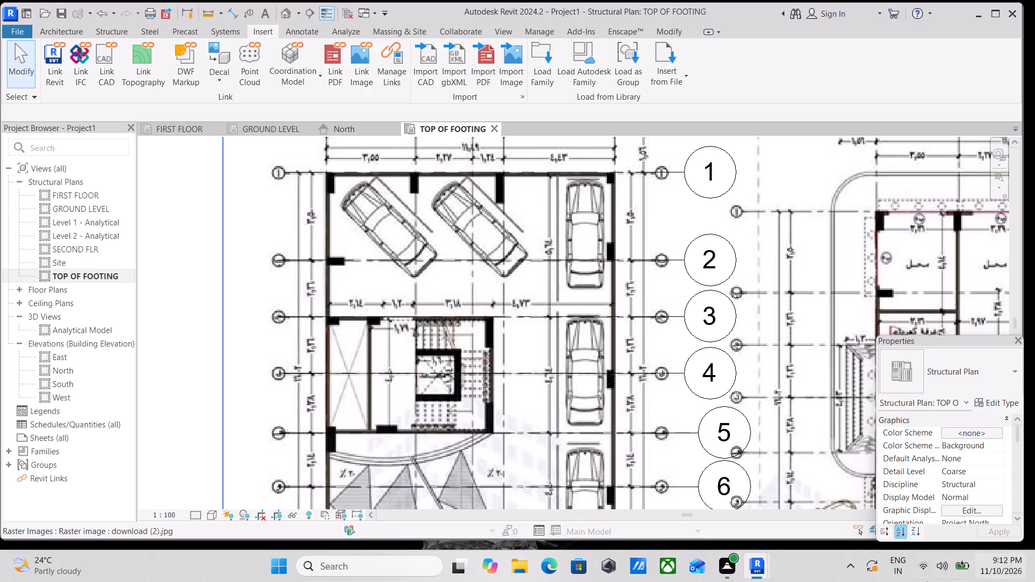
pyautogui.scroll(-1, 837, 499)
pyautogui.scroll(-3, 719, 301)
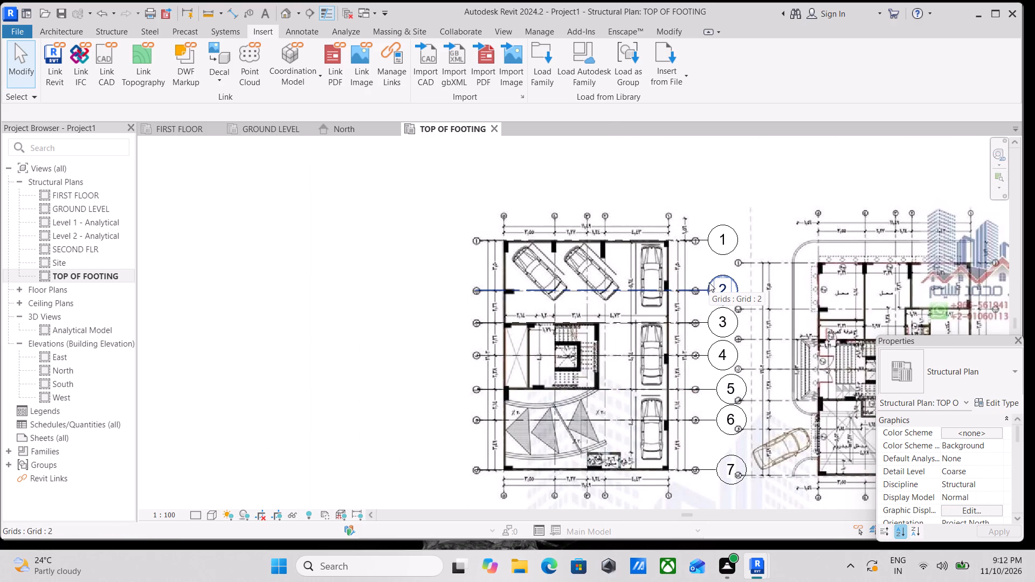
pyautogui.scroll(5, 728, 248)
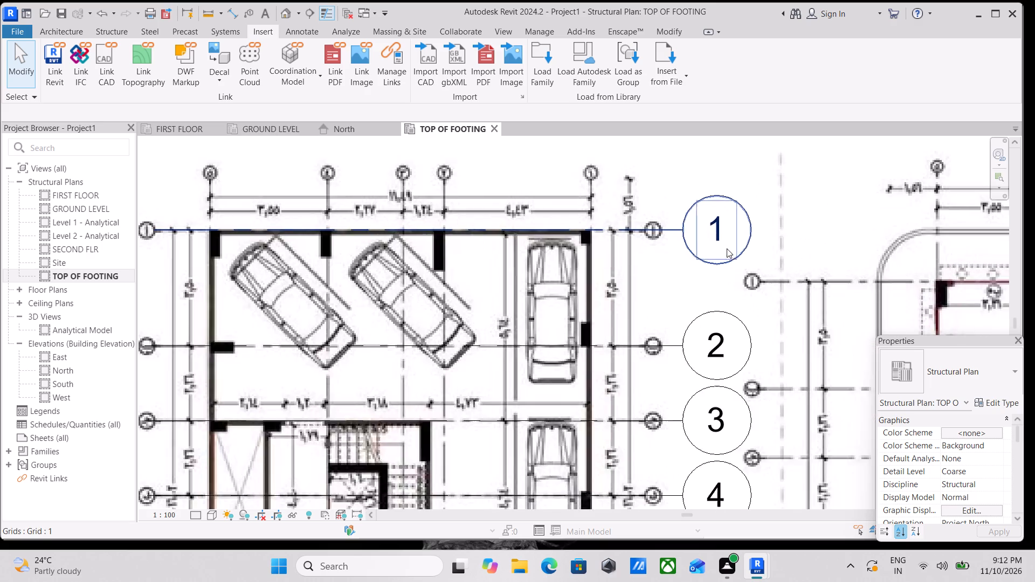
pyautogui.scroll(6, 727, 248)
pyautogui.press('Escape')
pyautogui.click(651, 163)
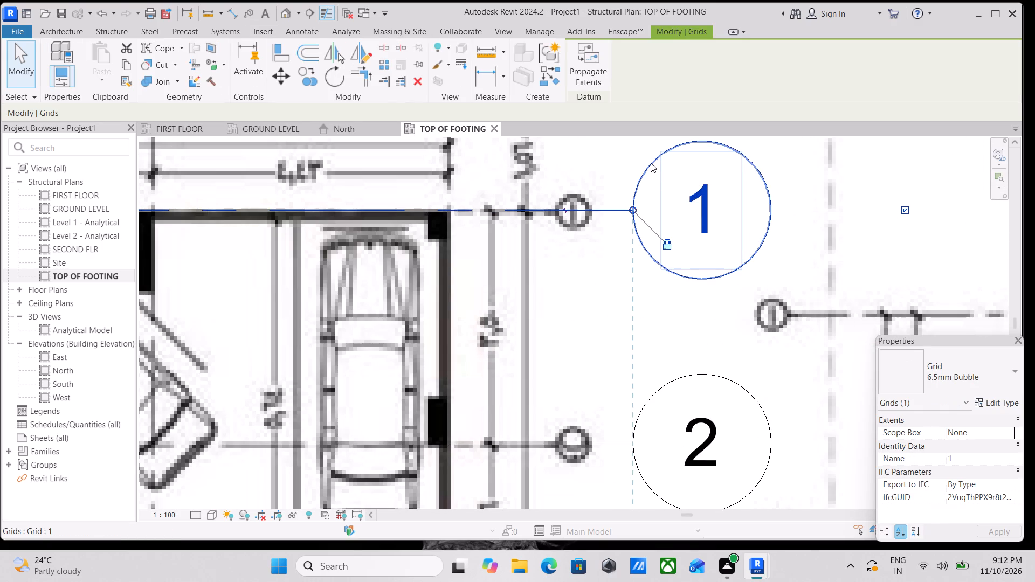
pyautogui.click(651, 163)
pyautogui.press('Escape')
pyautogui.press('Escape')
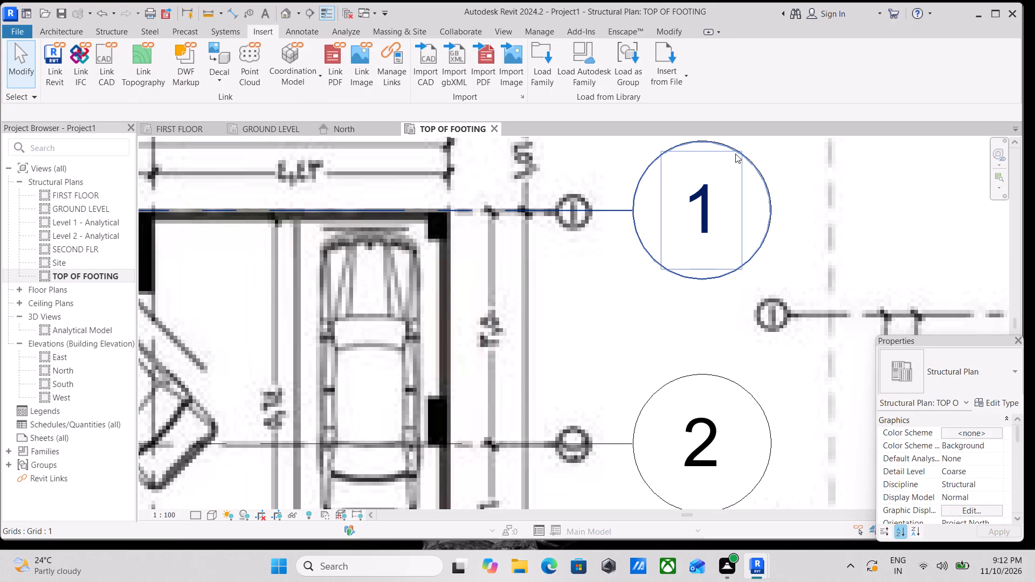
pyautogui.click(735, 153)
pyautogui.press('Escape')
pyautogui.scroll(-2, 125, 352)
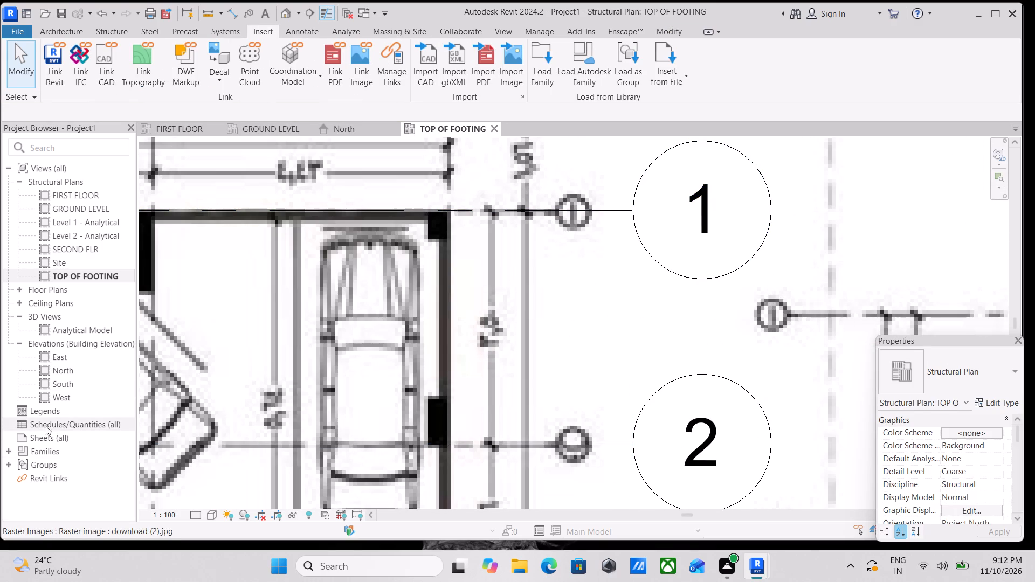
# Look through the project's loaded annotation symbol families for the circular grid head family.
pyautogui.click(9, 453)
pyautogui.scroll(-3, 27, 464)
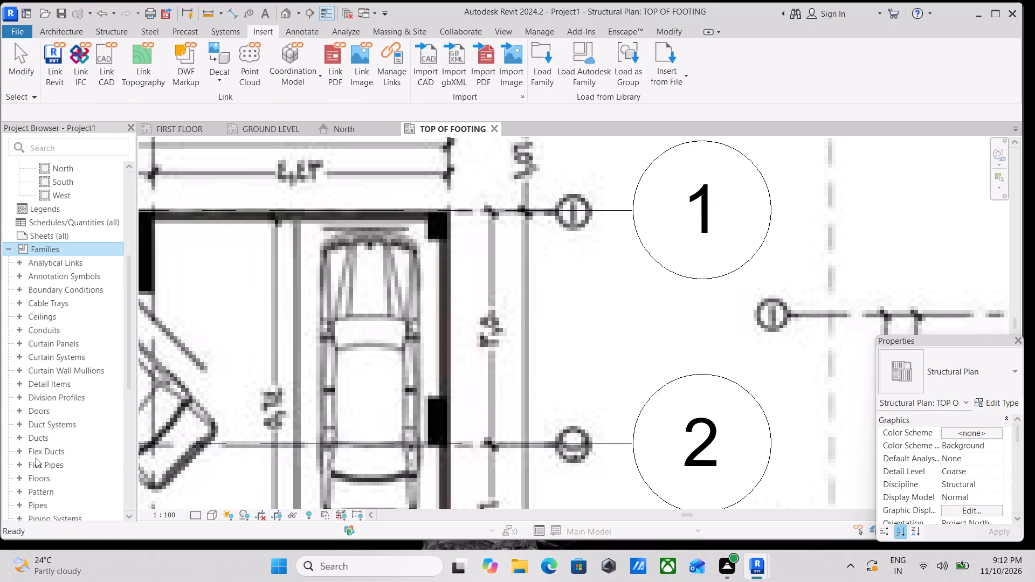
pyautogui.click(15, 274)
pyautogui.click(16, 274)
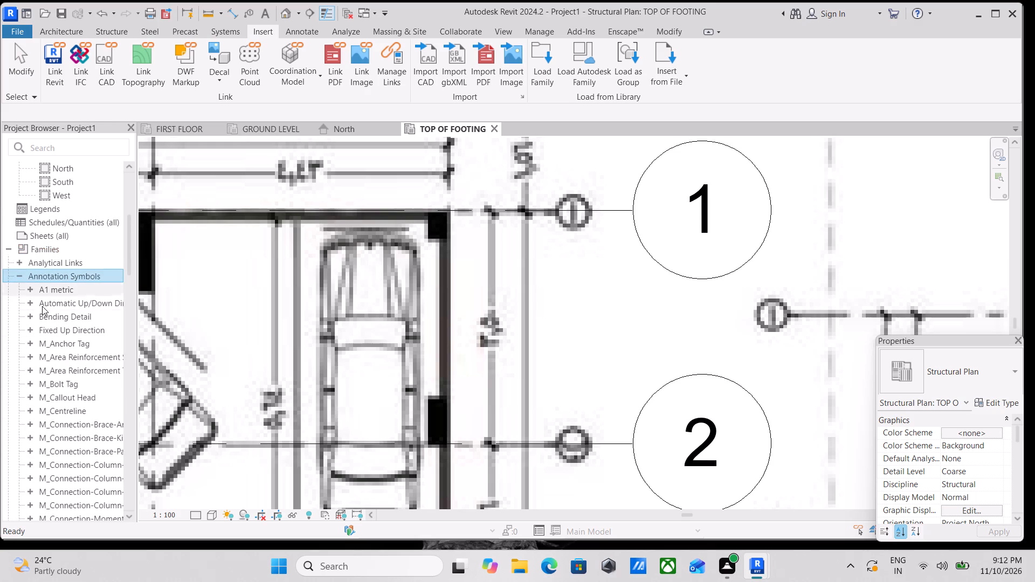
pyautogui.scroll(-3, 79, 382)
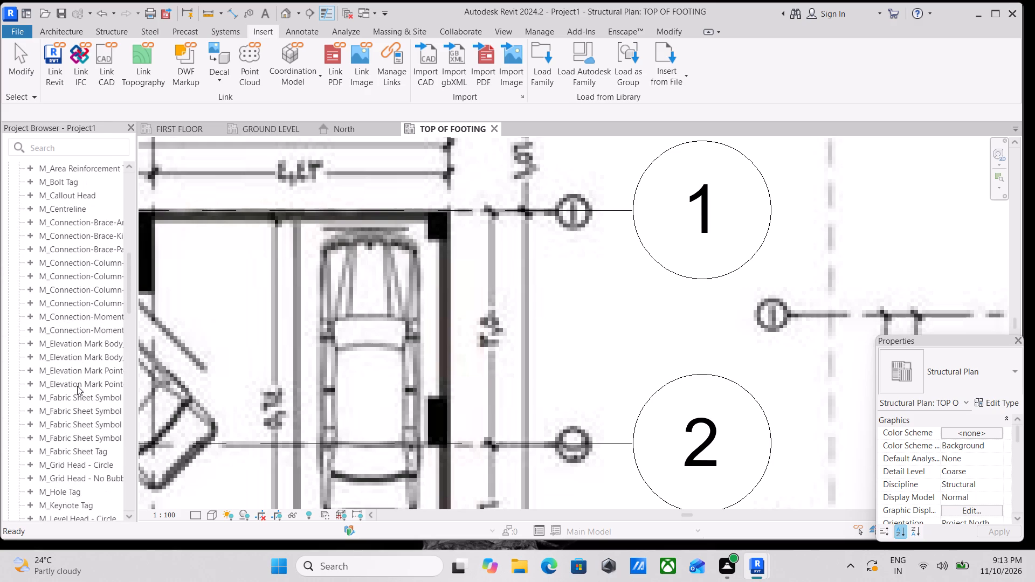
pyautogui.scroll(-2, 78, 377)
pyautogui.scroll(-1, 69, 320)
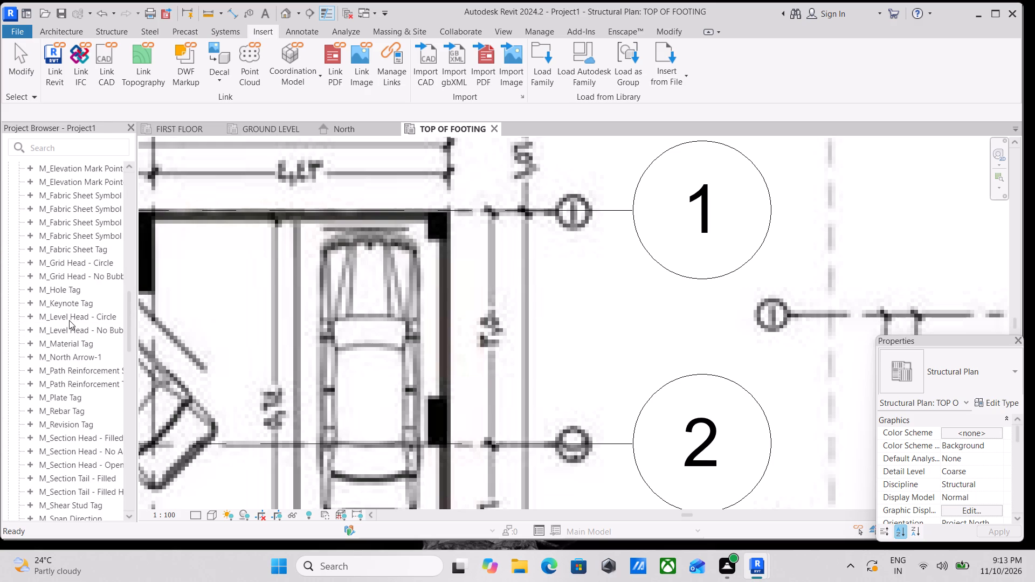
pyautogui.scroll(2, 58, 271)
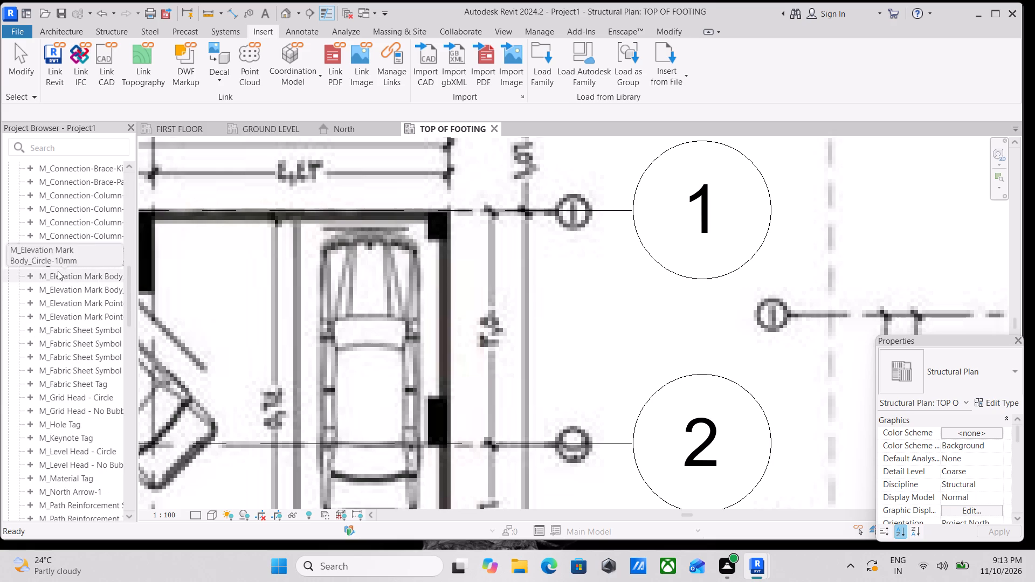
pyautogui.scroll(-3, 58, 271)
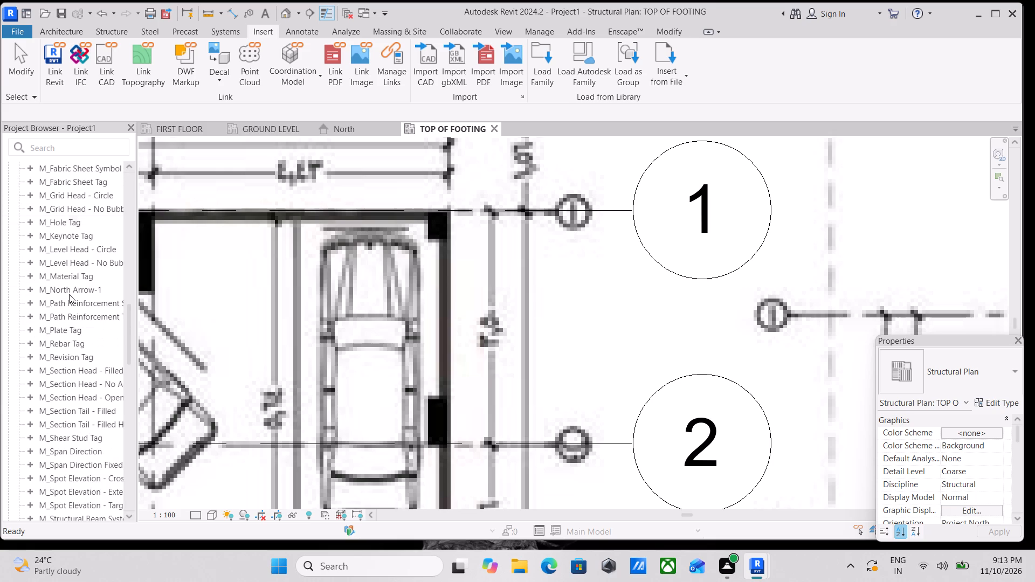
pyautogui.scroll(2, 69, 294)
pyautogui.scroll(-2, 69, 294)
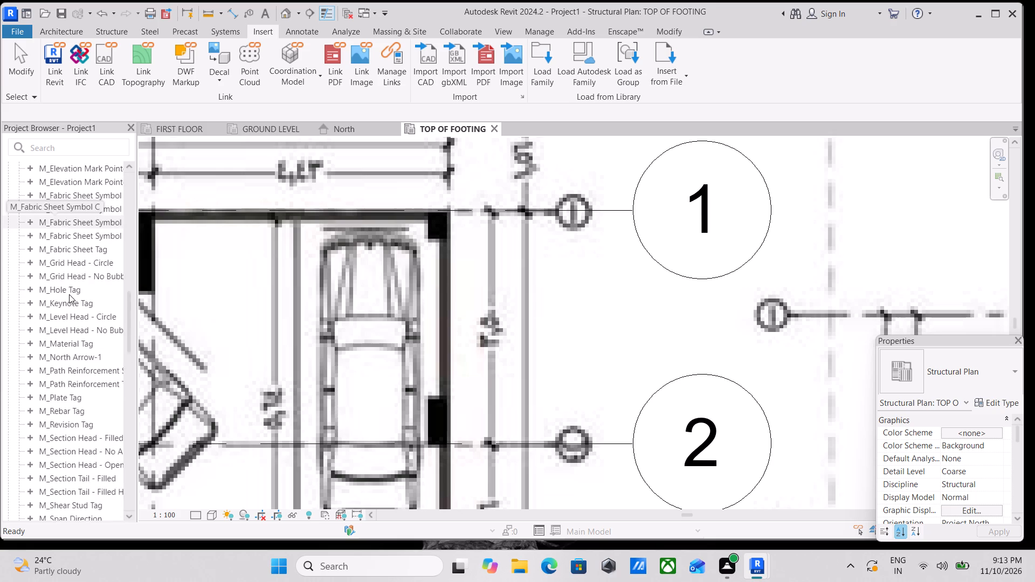
pyautogui.scroll(-1, 69, 294)
pyautogui.scroll(2, 69, 294)
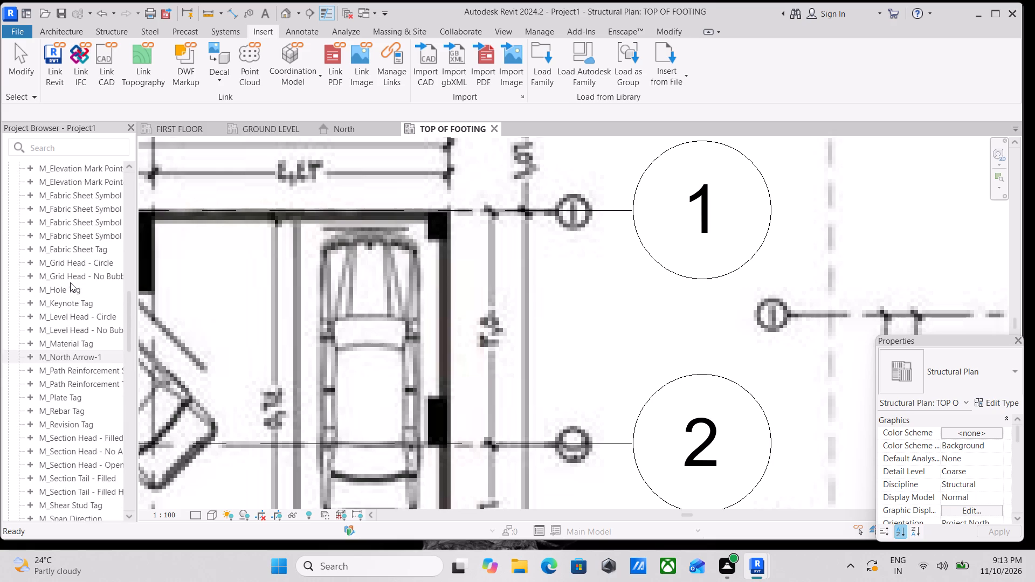
pyautogui.scroll(1, 70, 282)
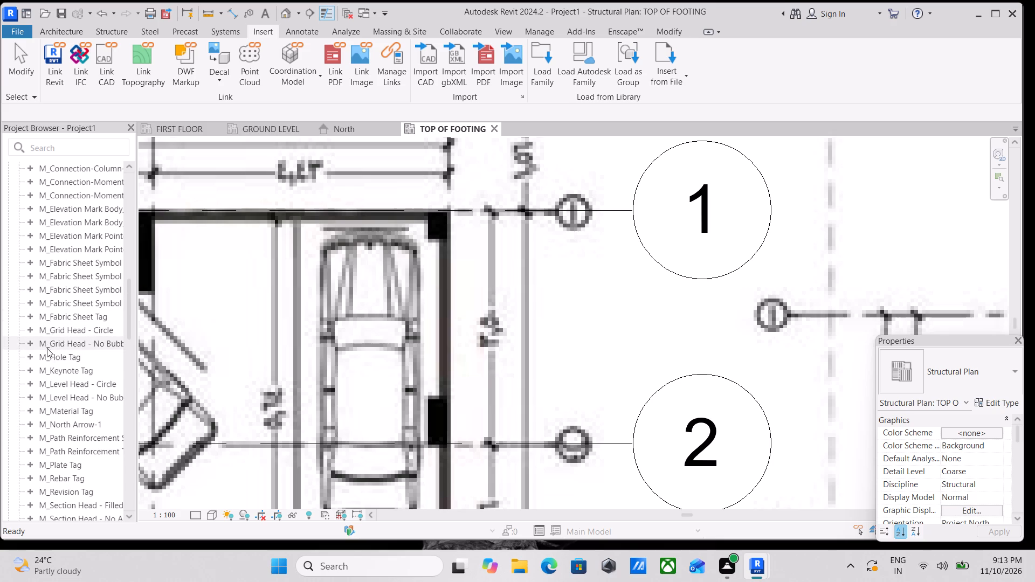
pyautogui.scroll(-5, 47, 348)
pyautogui.scroll(8, 61, 362)
pyautogui.scroll(-1, 85, 375)
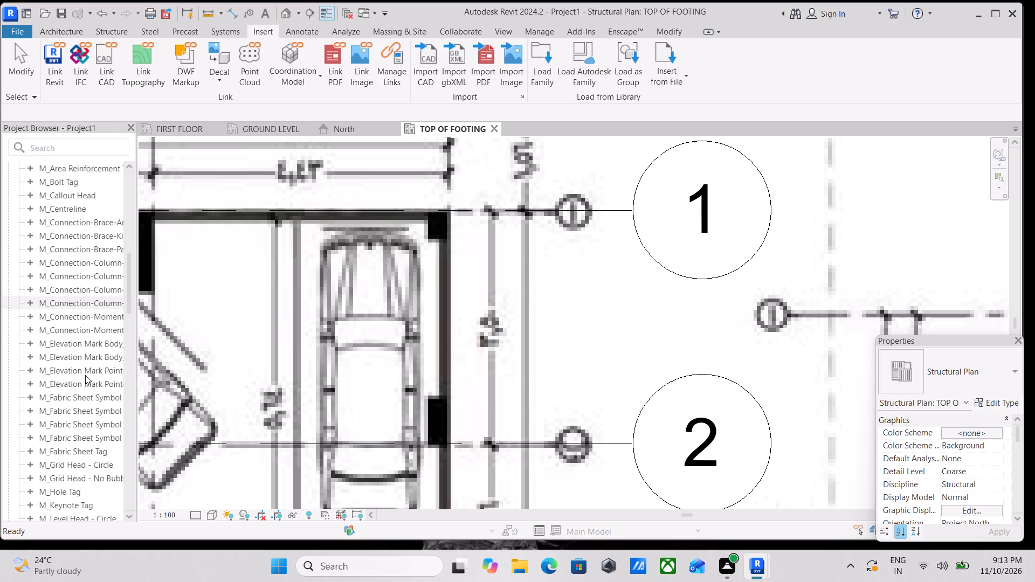
pyautogui.scroll(-1, 85, 375)
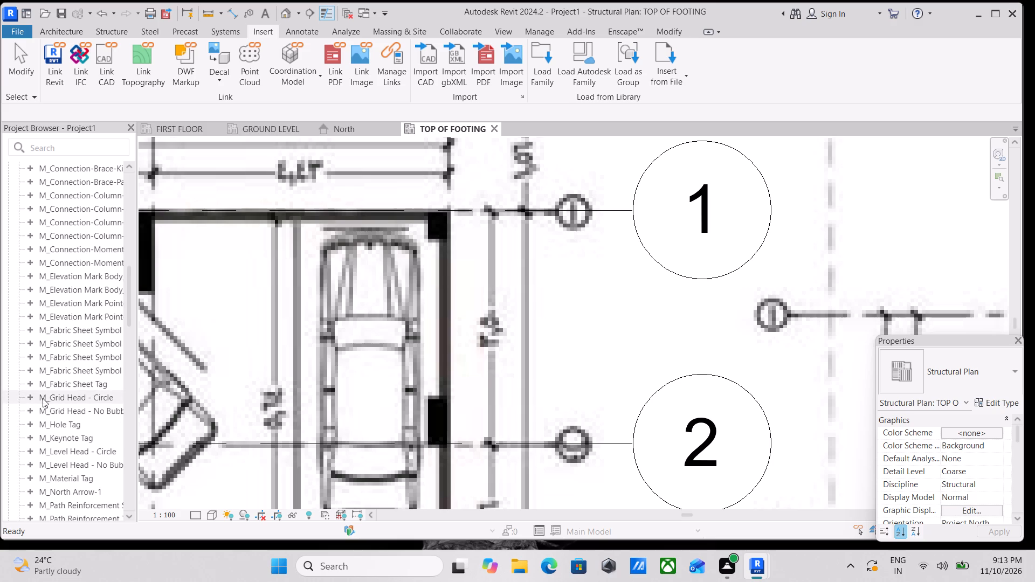
pyautogui.scroll(-1, 37, 398)
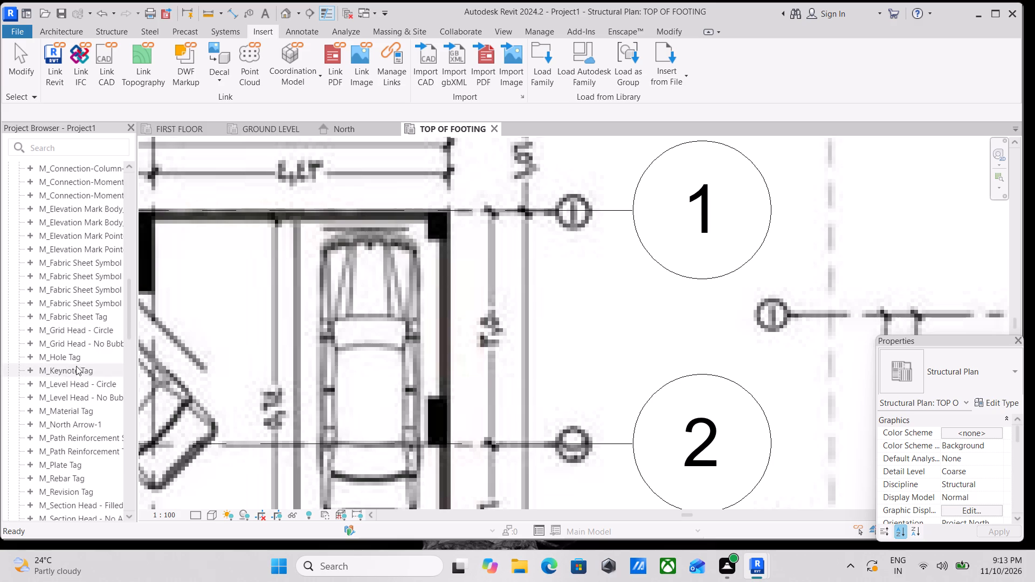
# Open the type properties of the M_Grid Head - Circle type within its annotation symbol family.
pyautogui.click(30, 330)
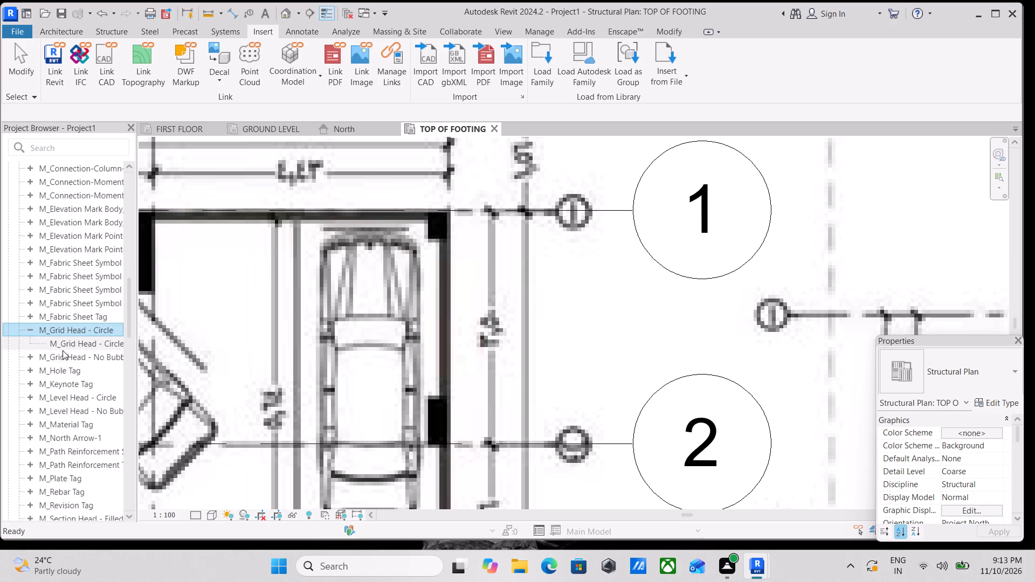
pyautogui.click(62, 345)
pyautogui.rightClick(62, 345)
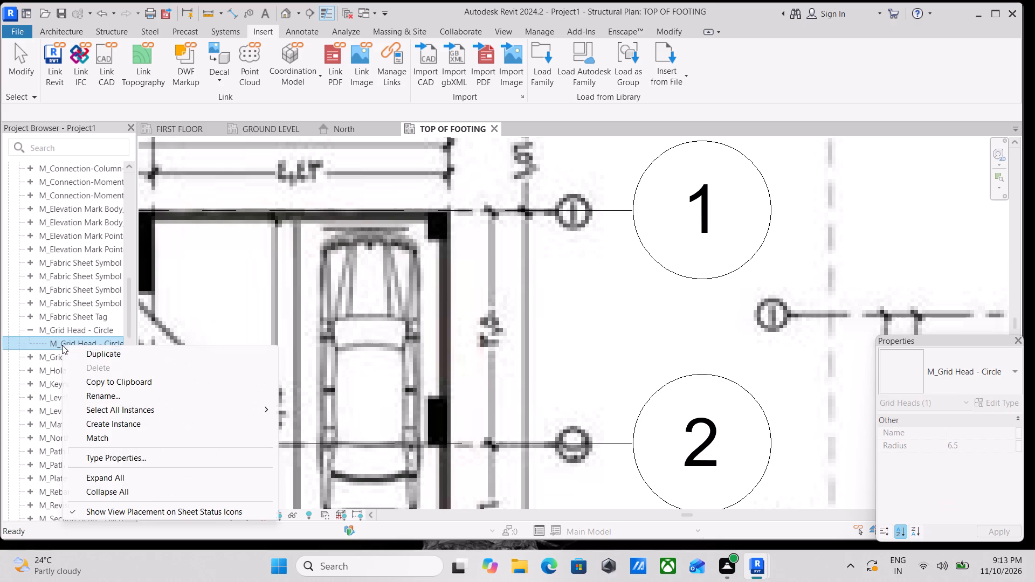
pyautogui.doubleClick(62, 345)
pyautogui.doubleClick(42, 345)
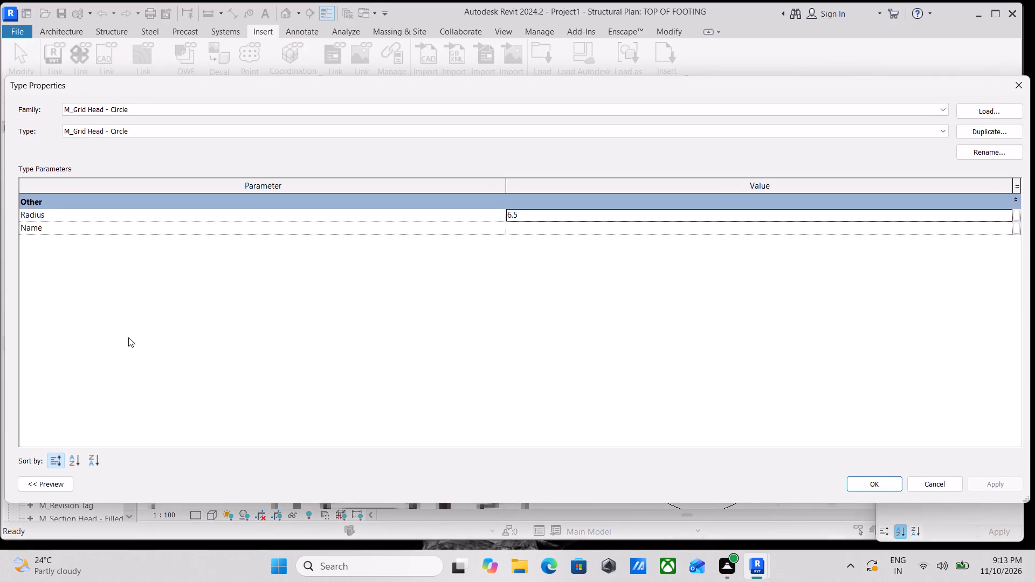
# Duplicate the M_Grid Head - Circle type, naming the copy M_GRID HEAD LEVEL CIRCLE 3.
pyautogui.click(997, 128)
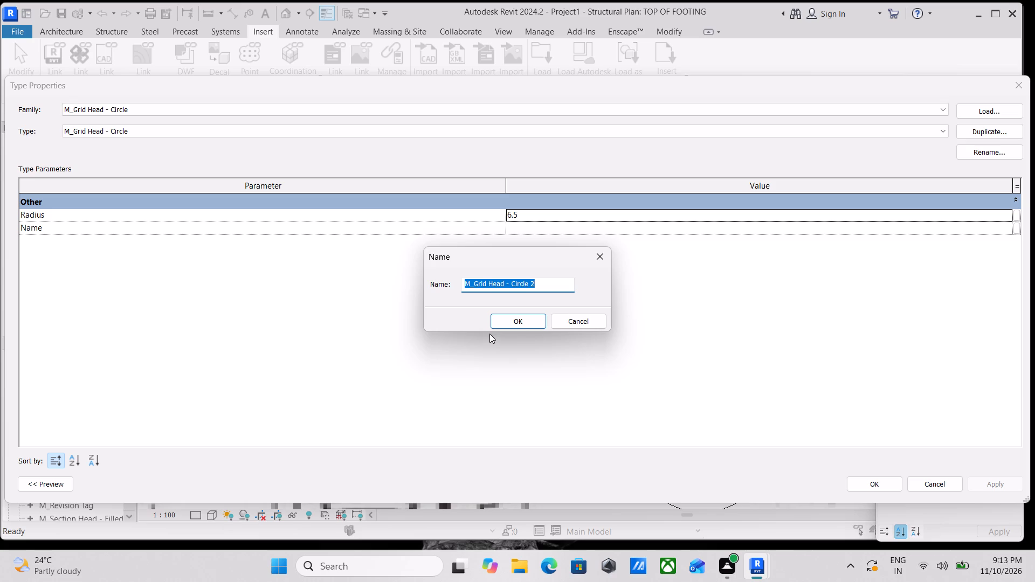
pyautogui.write('M')
pyautogui.press('space')
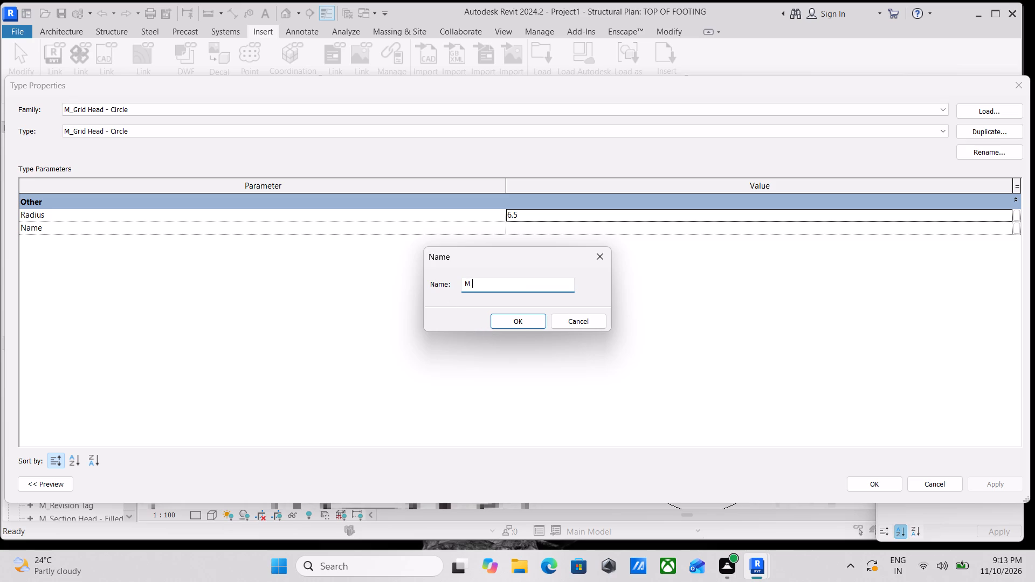
pyautogui.press('BackSpace')
pyautogui.press('-')
pyautogui.press('BackSpace')
pyautogui.hotkey('shift', '_')
pyautogui.write('GRI')
pyautogui.write('D')
pyautogui.press('space')
pyautogui.write('HEAD')
pyautogui.press('space')
pyautogui.press('l')
pyautogui.write('EVEL')
pyautogui.press('space')
pyautogui.write('CI')
pyautogui.press('r')
pyautogui.write('CLR')
pyautogui.press('BackSpace')
pyautogui.press('BackSpace')
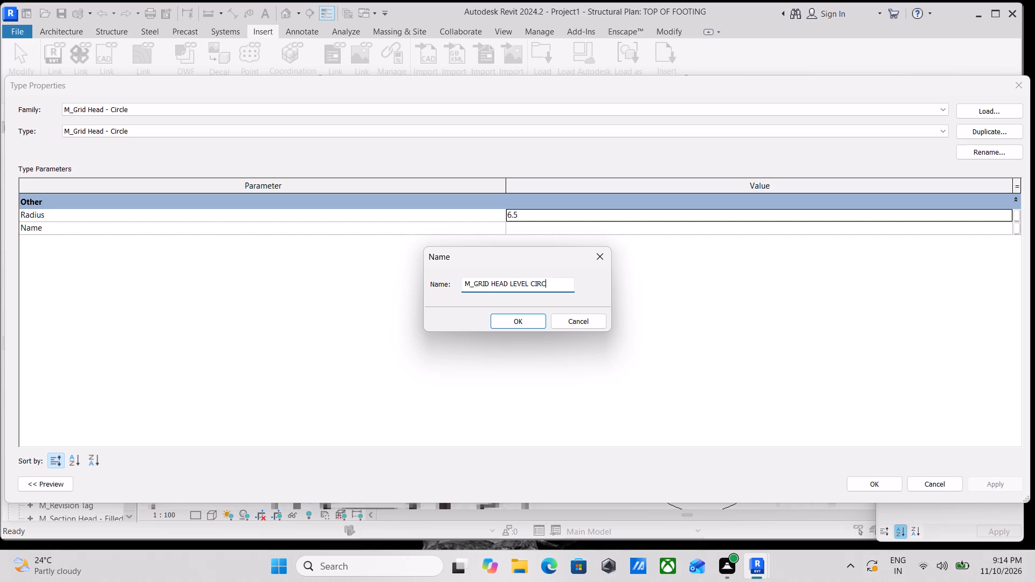
pyautogui.write('LE')
pyautogui.press('space')
pyautogui.write('3')
pyautogui.hotkey('shift', '"')
pyautogui.press('BackSpace')
pyautogui.press('BackSpace')
pyautogui.press('4')
pyautogui.hotkey('shift', '"')
pyautogui.press('BackSpace')
pyautogui.press('BackSpace')
pyautogui.press('3')
# Complete the duplicated grid head type's name as M_GRID HEAD LEVEL CIRCLE 3MM.
pyautogui.write('MM')
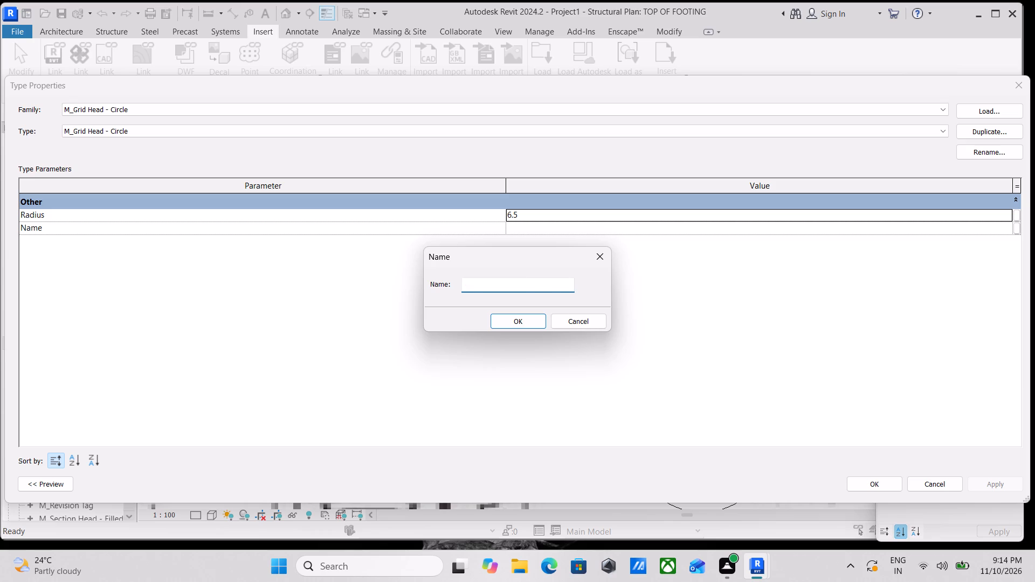
pyautogui.click(516, 315)
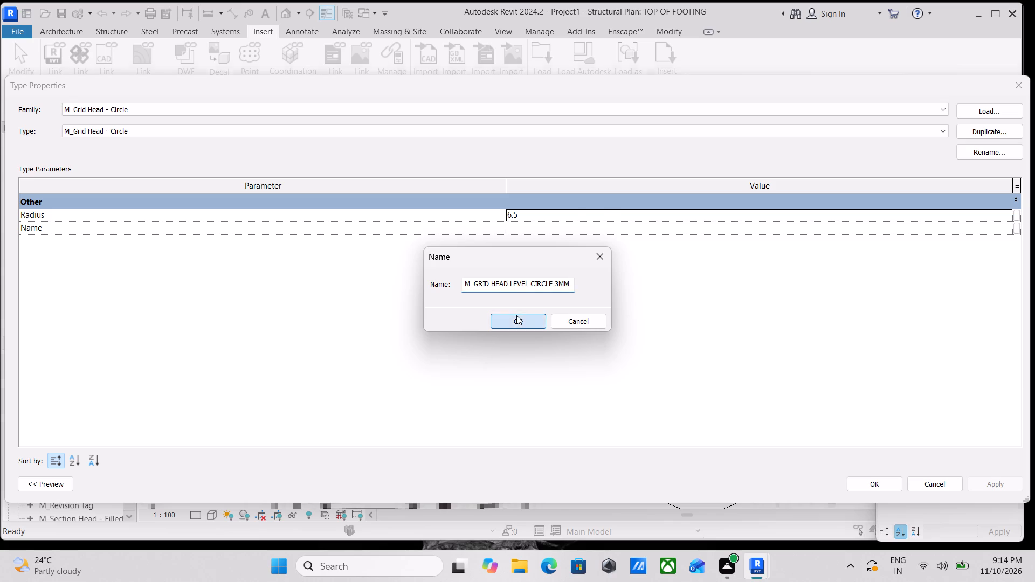
# Set the radius of the M_GRID HEAD LEVEL CIRCLE 3MM type to 3 and apply it.
pyautogui.click(562, 215)
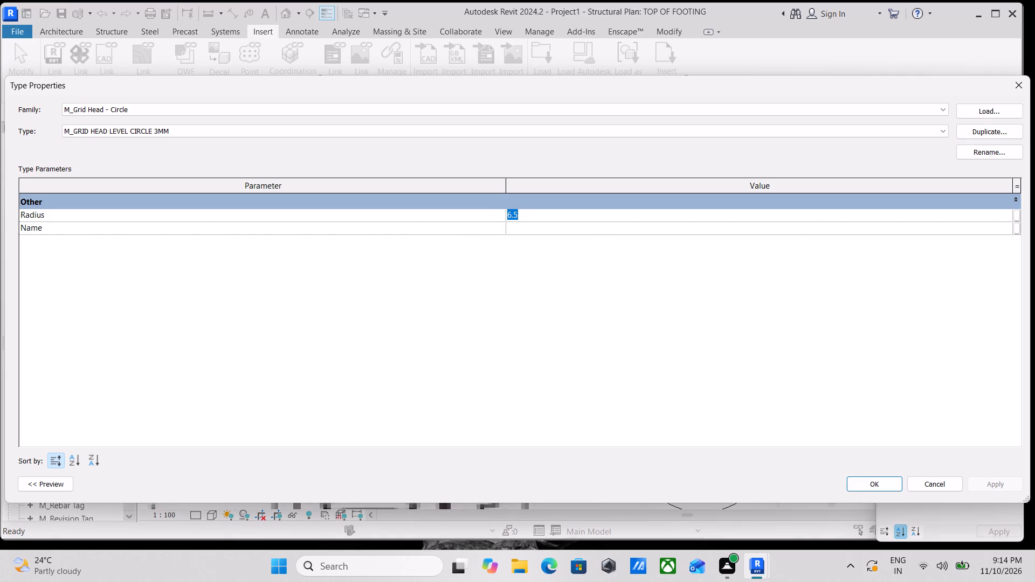
pyautogui.press('3')
pyautogui.scroll(-1, 414, 458)
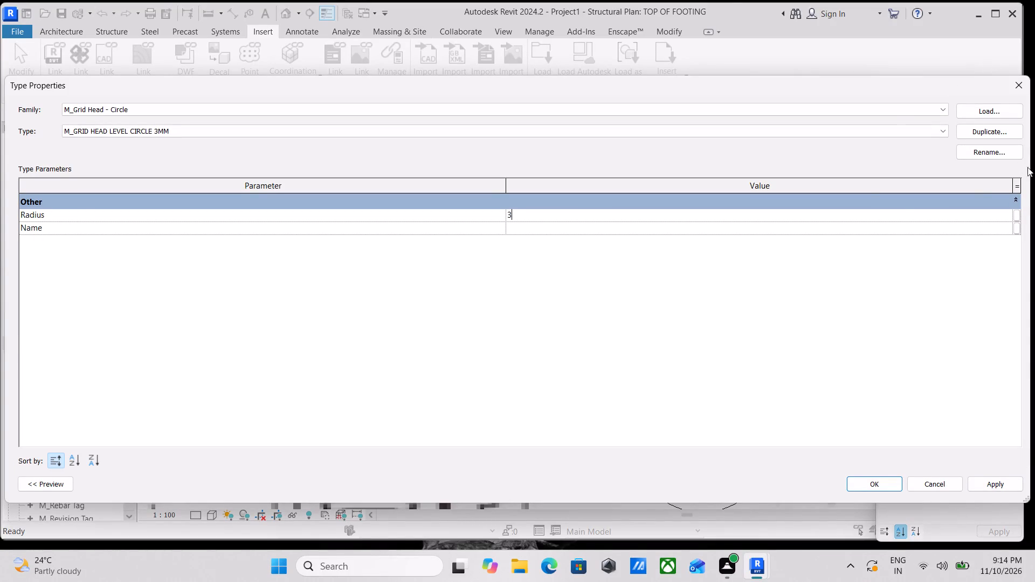
pyautogui.scroll(-2, 1025, 173)
pyautogui.click(999, 482)
pyautogui.click(861, 482)
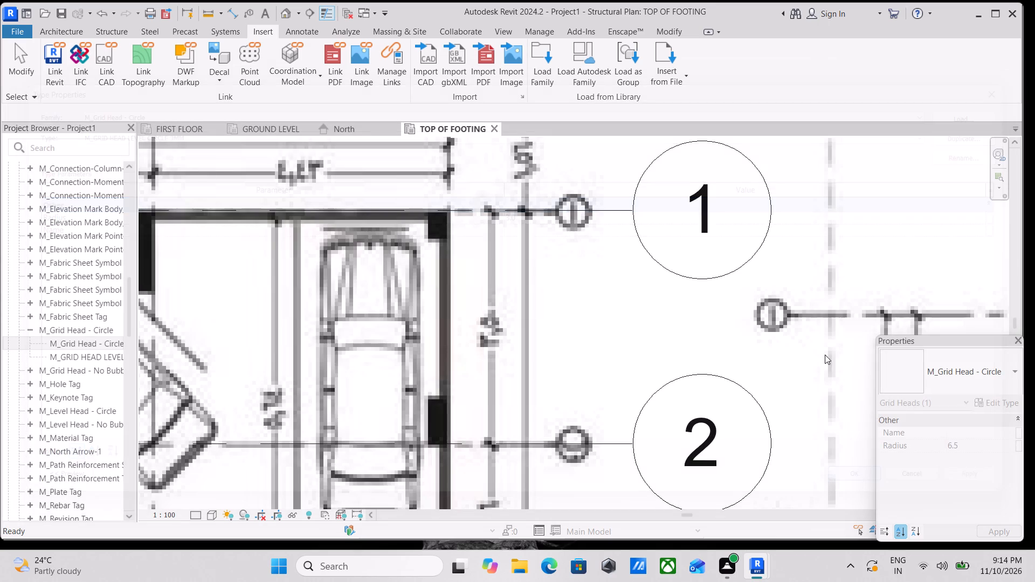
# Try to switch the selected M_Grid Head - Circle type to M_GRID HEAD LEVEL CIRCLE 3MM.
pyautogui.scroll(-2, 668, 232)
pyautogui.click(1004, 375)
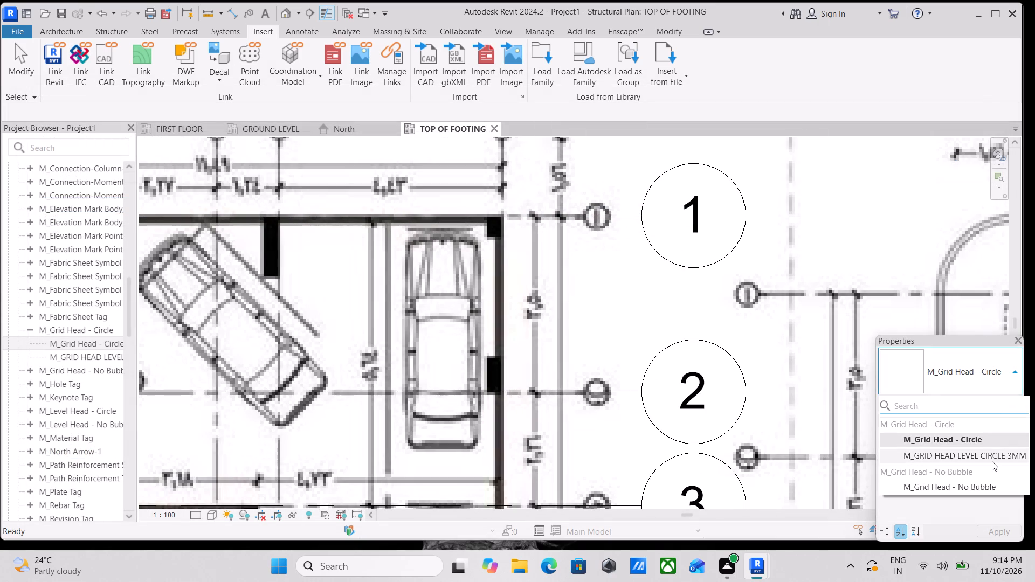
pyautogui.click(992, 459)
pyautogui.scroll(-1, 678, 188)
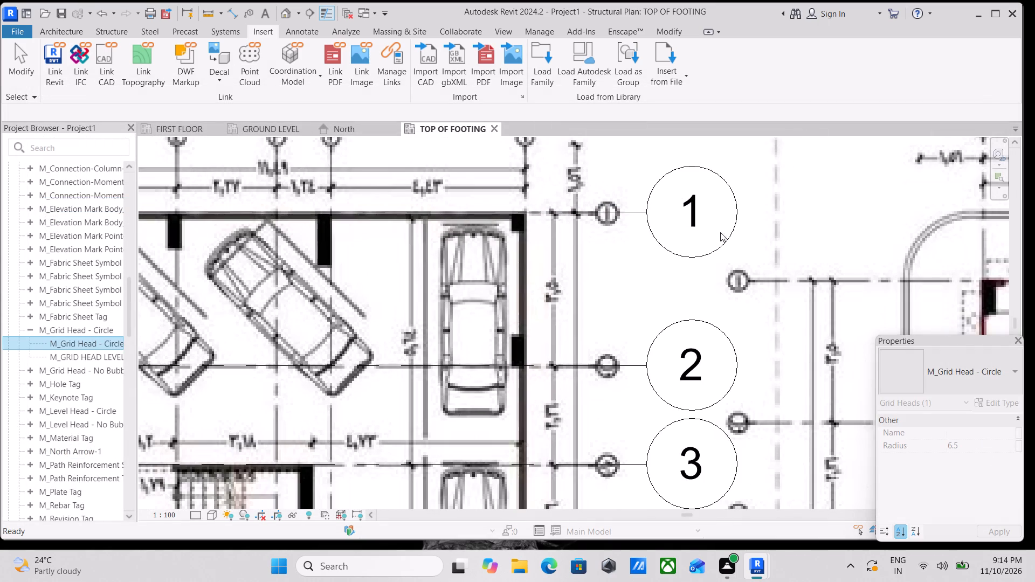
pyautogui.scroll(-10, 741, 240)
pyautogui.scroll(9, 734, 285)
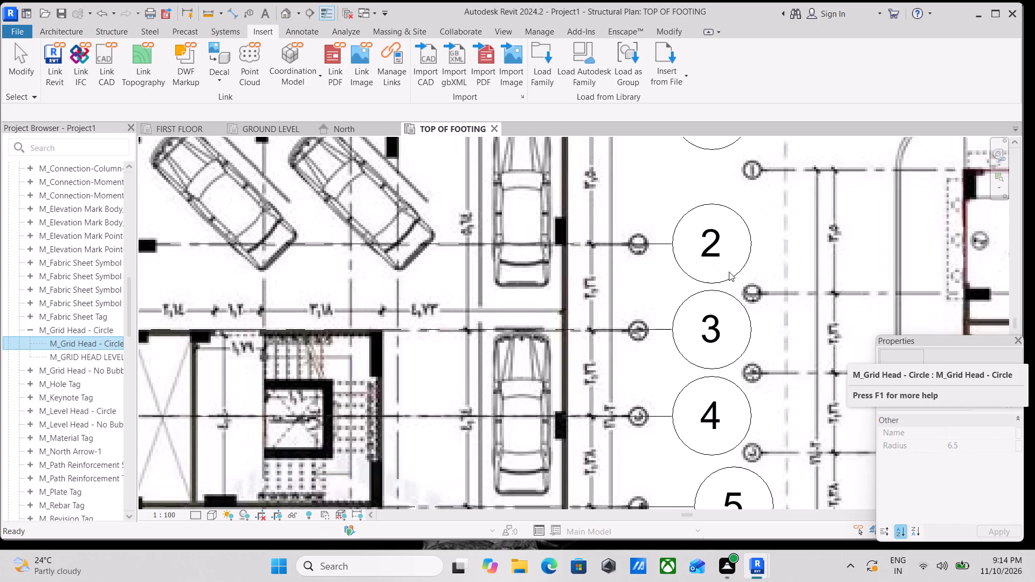
# Look through the callout head options of the callout tag used by the Structural Plan view type.
pyautogui.click(724, 214)
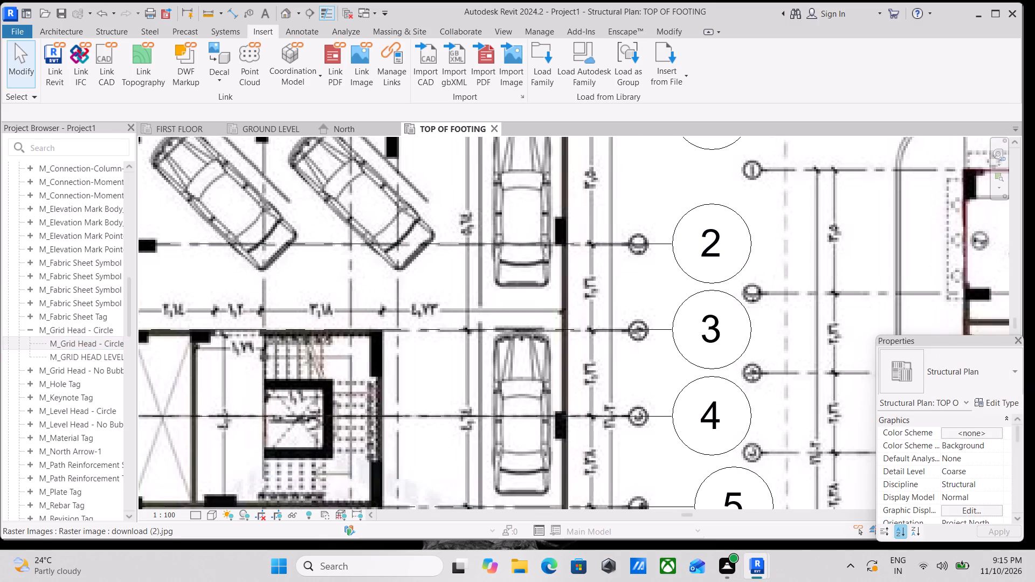
pyautogui.click(998, 403)
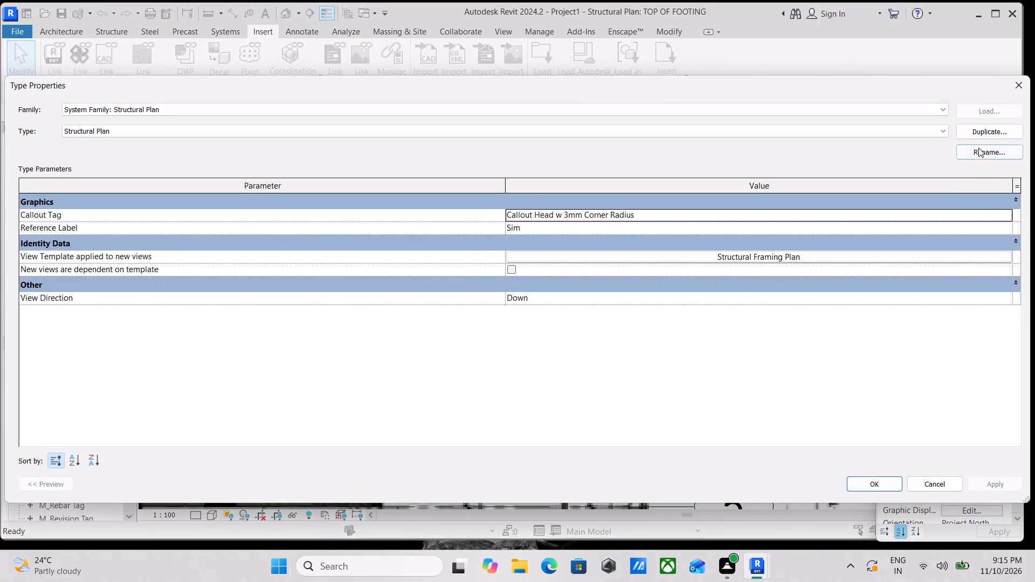
pyautogui.click(1006, 212)
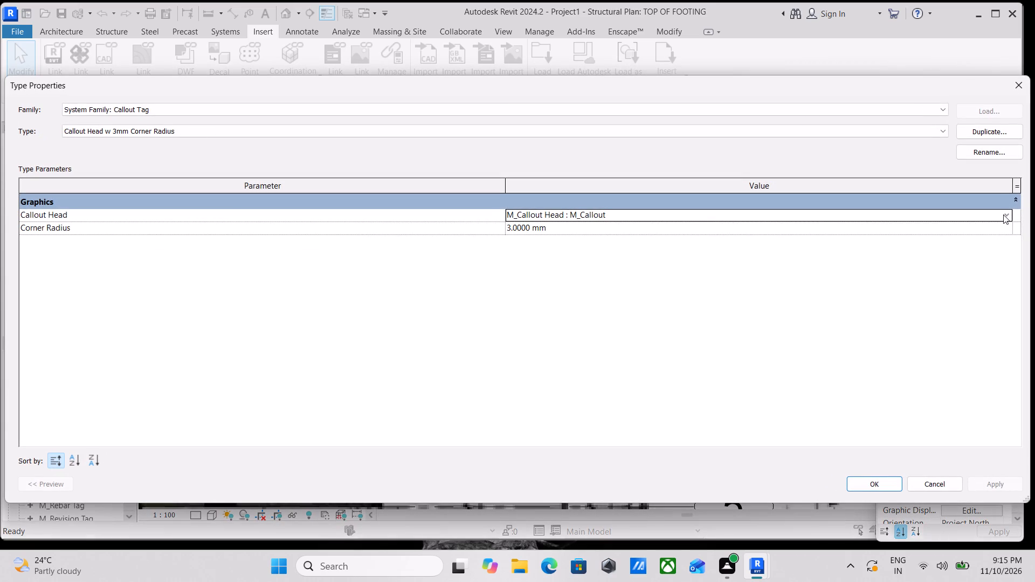
pyautogui.click(1003, 214)
pyautogui.scroll(-4, 623, 256)
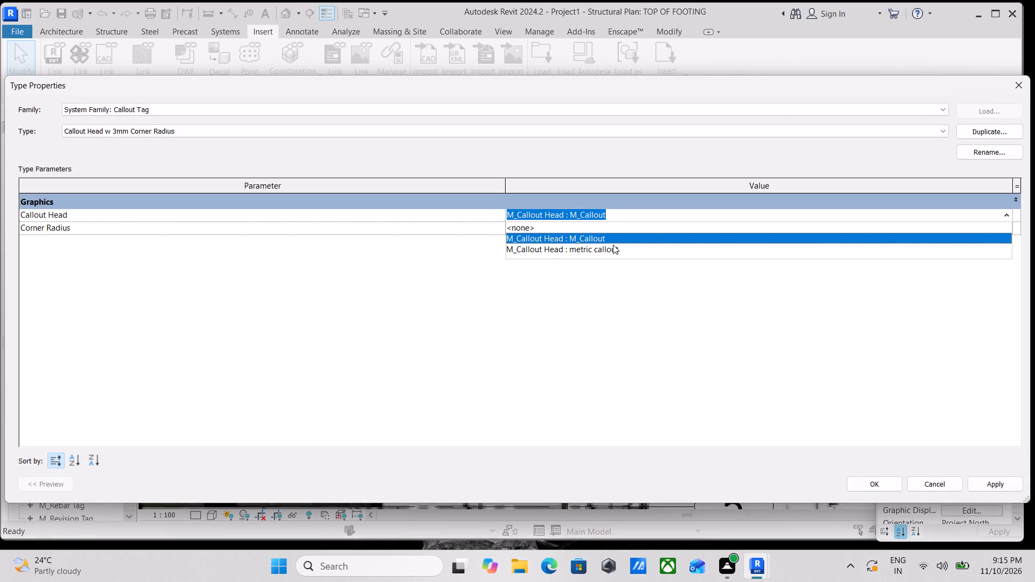
pyautogui.scroll(-1, 613, 245)
pyautogui.scroll(3, 613, 245)
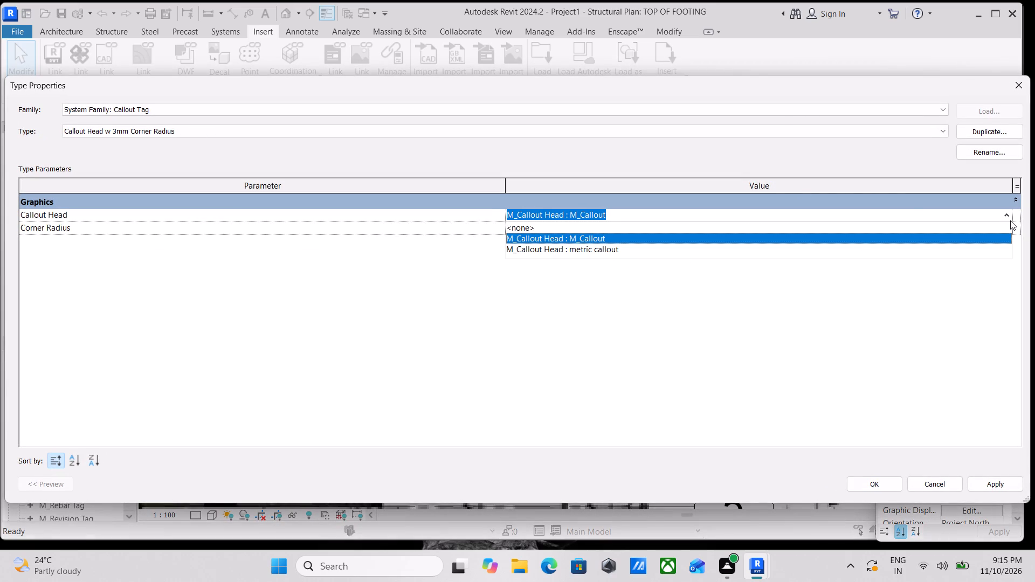
pyautogui.click(1009, 219)
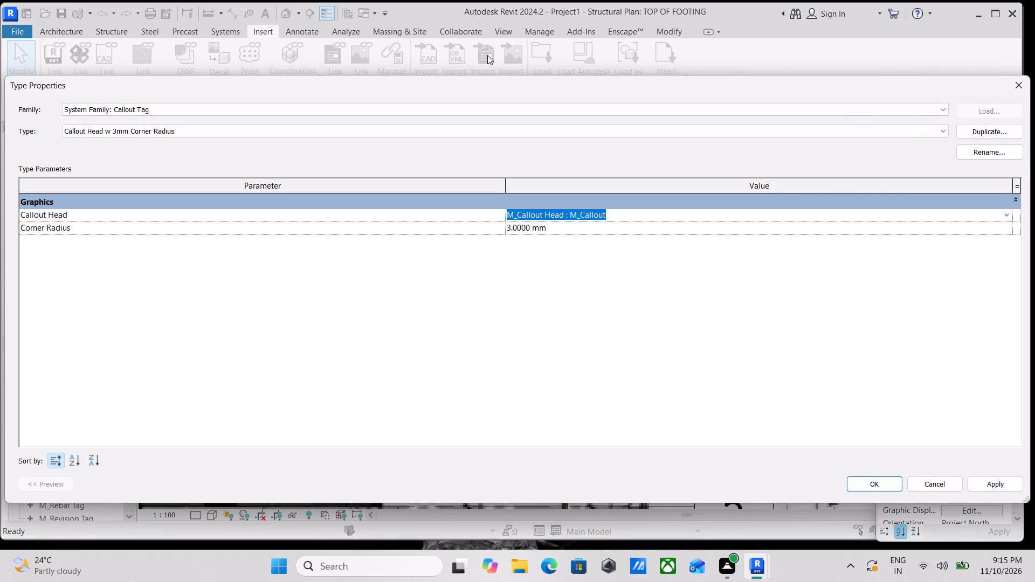
pyautogui.click(1011, 85)
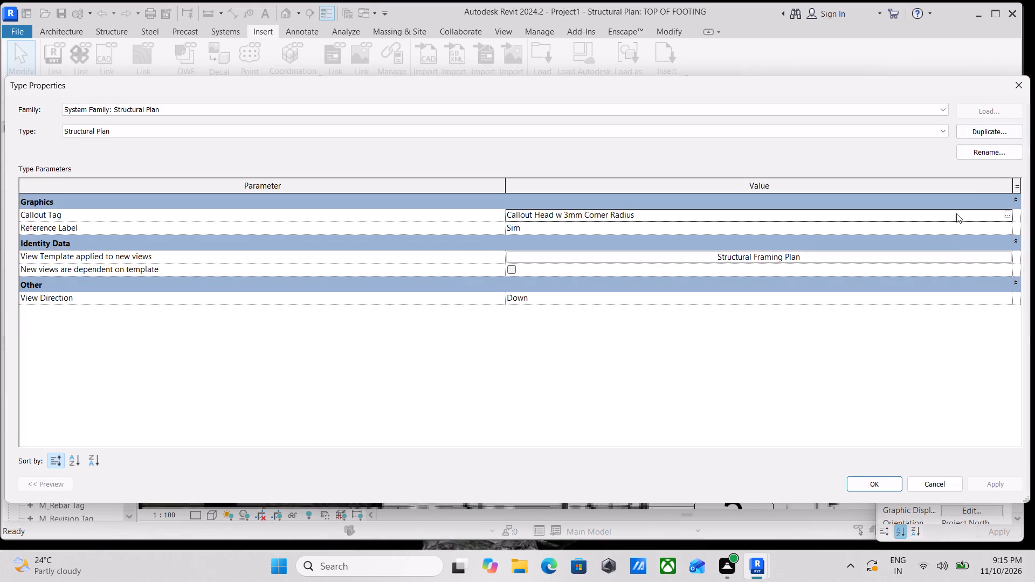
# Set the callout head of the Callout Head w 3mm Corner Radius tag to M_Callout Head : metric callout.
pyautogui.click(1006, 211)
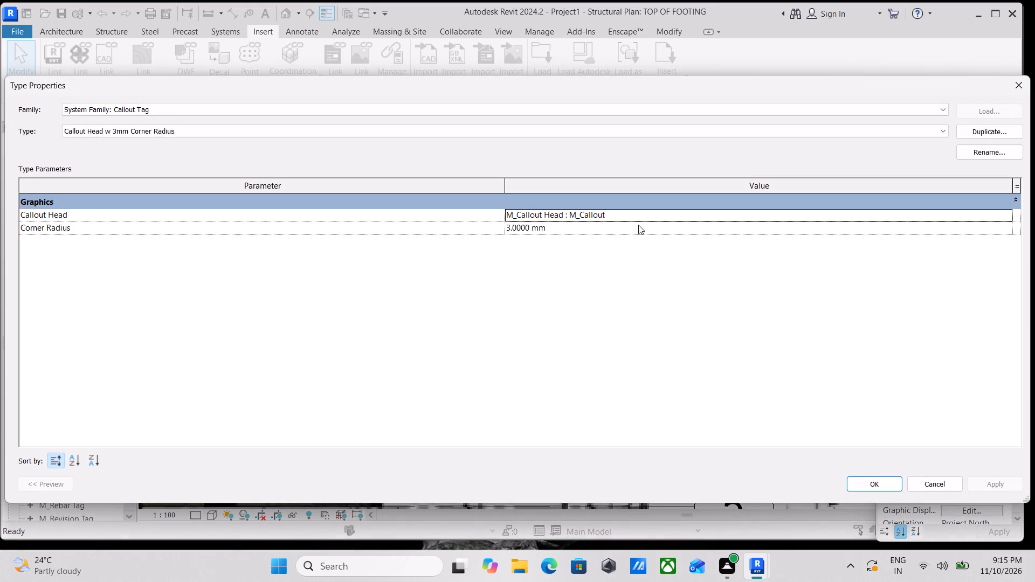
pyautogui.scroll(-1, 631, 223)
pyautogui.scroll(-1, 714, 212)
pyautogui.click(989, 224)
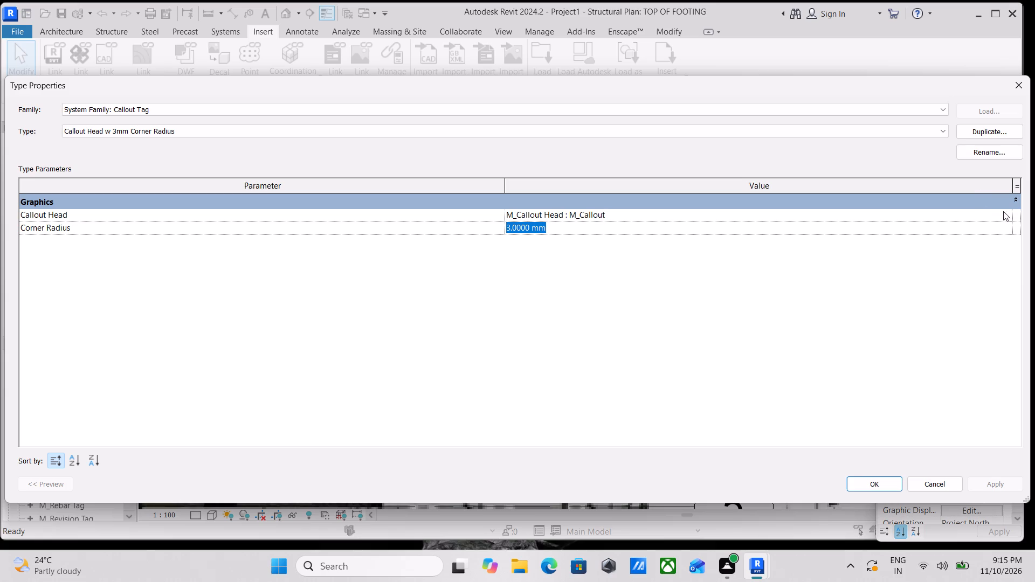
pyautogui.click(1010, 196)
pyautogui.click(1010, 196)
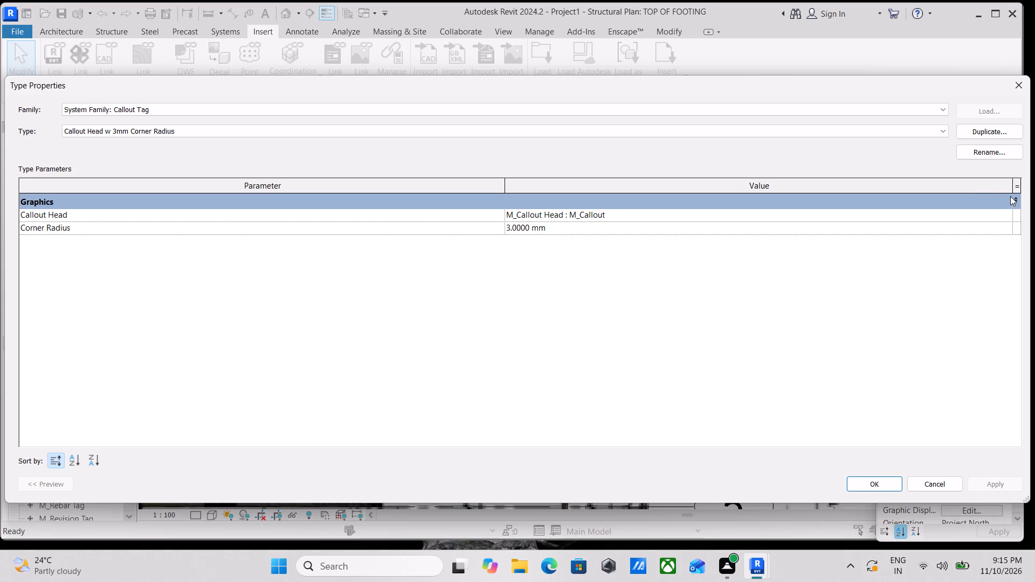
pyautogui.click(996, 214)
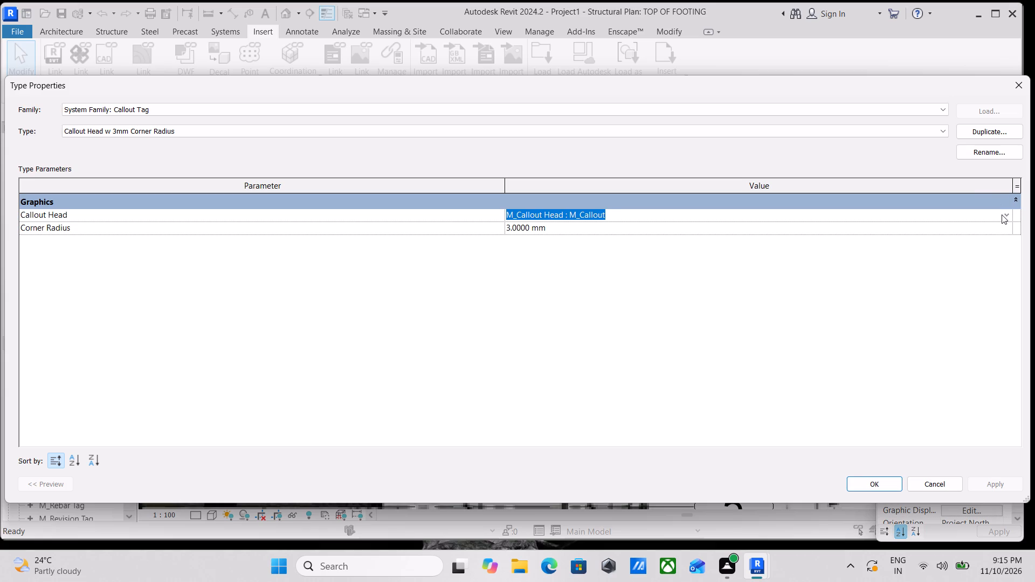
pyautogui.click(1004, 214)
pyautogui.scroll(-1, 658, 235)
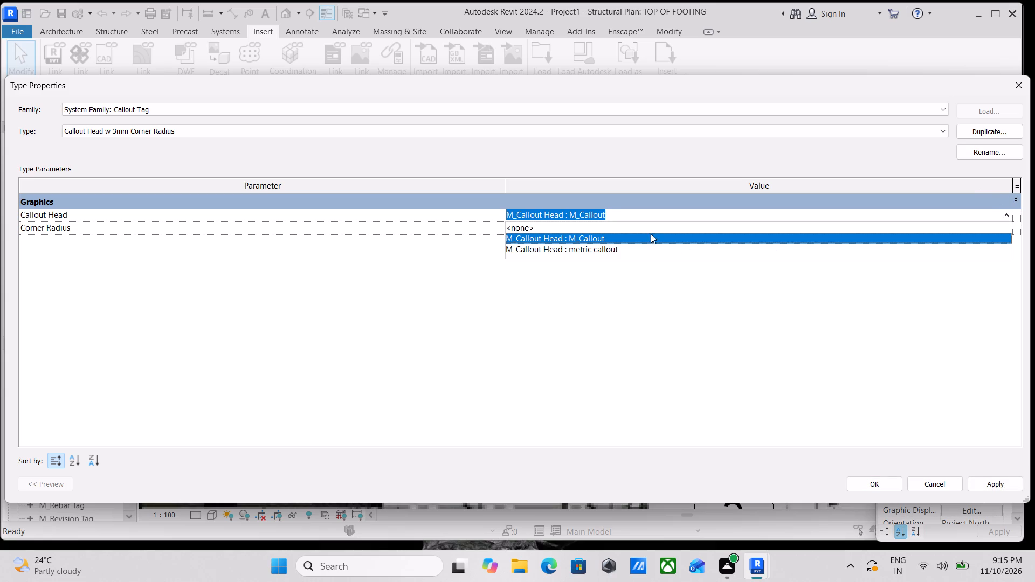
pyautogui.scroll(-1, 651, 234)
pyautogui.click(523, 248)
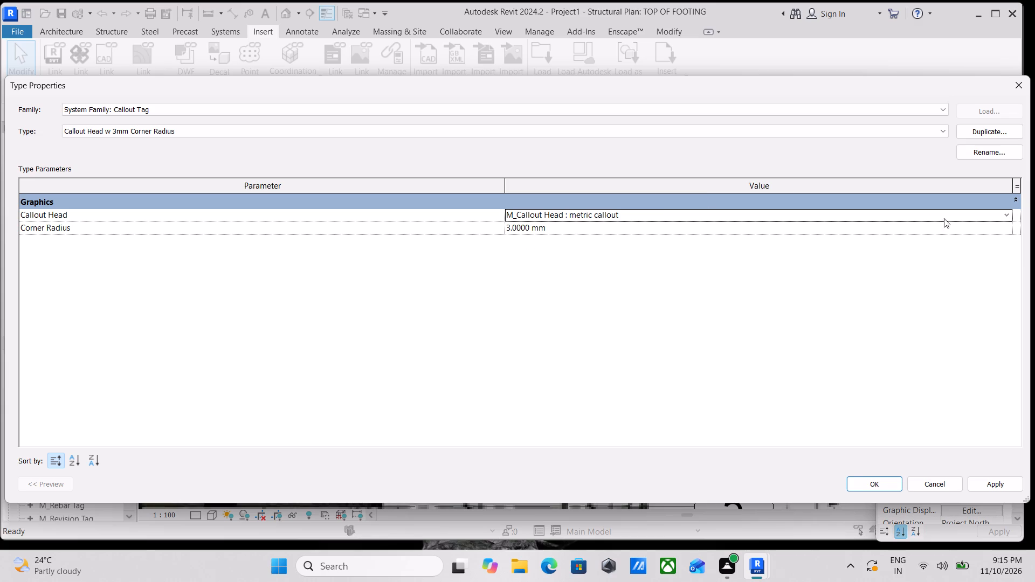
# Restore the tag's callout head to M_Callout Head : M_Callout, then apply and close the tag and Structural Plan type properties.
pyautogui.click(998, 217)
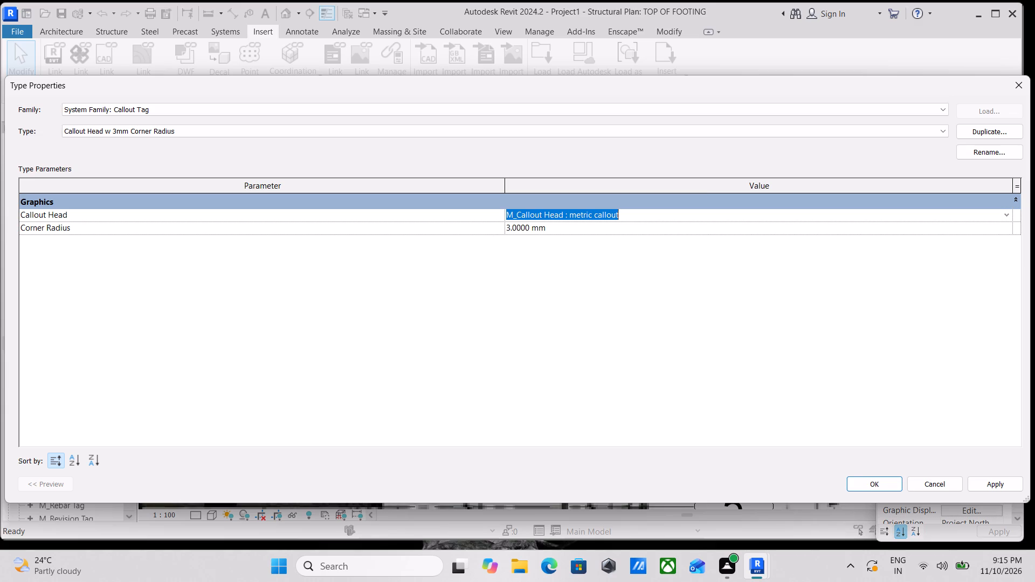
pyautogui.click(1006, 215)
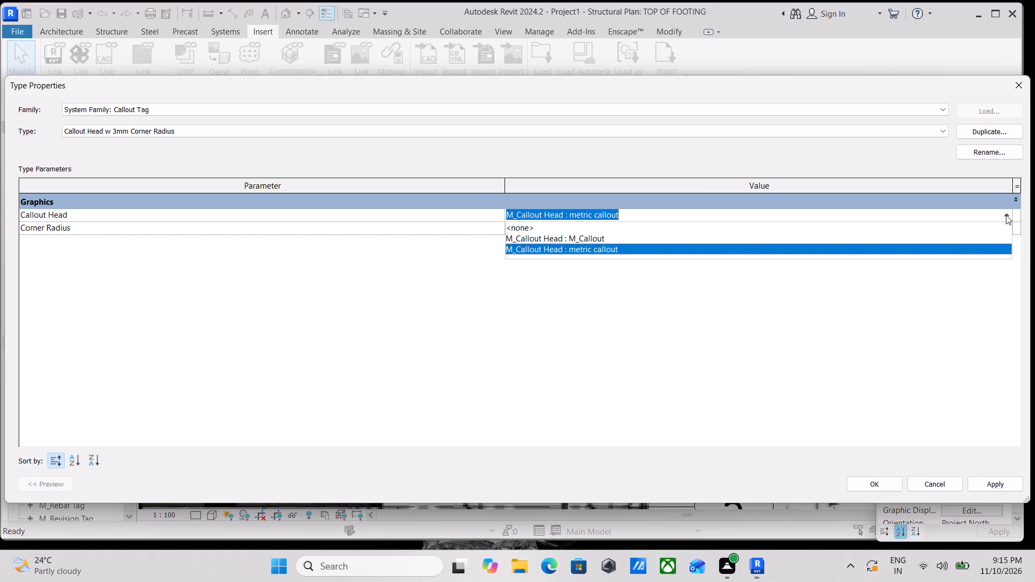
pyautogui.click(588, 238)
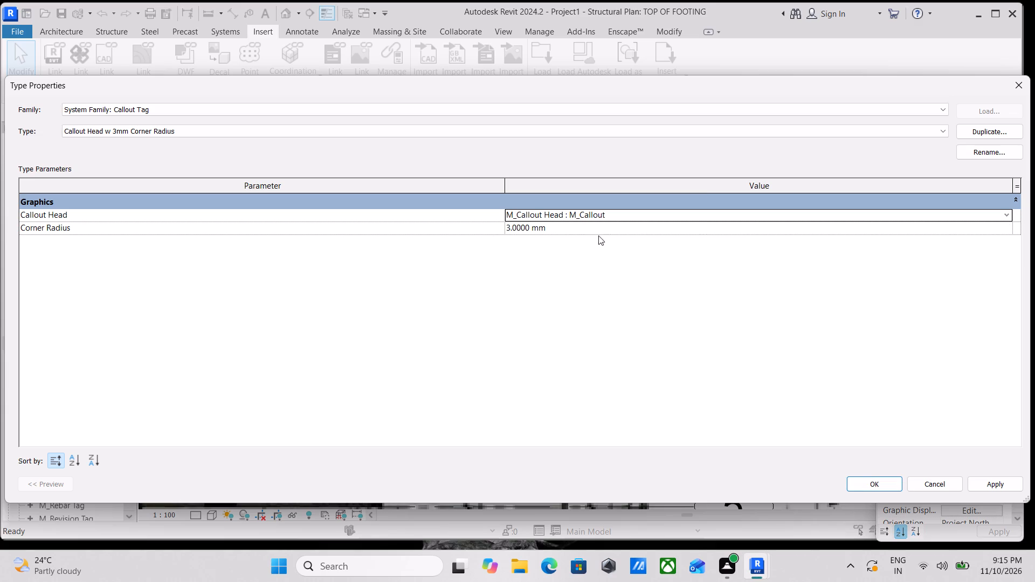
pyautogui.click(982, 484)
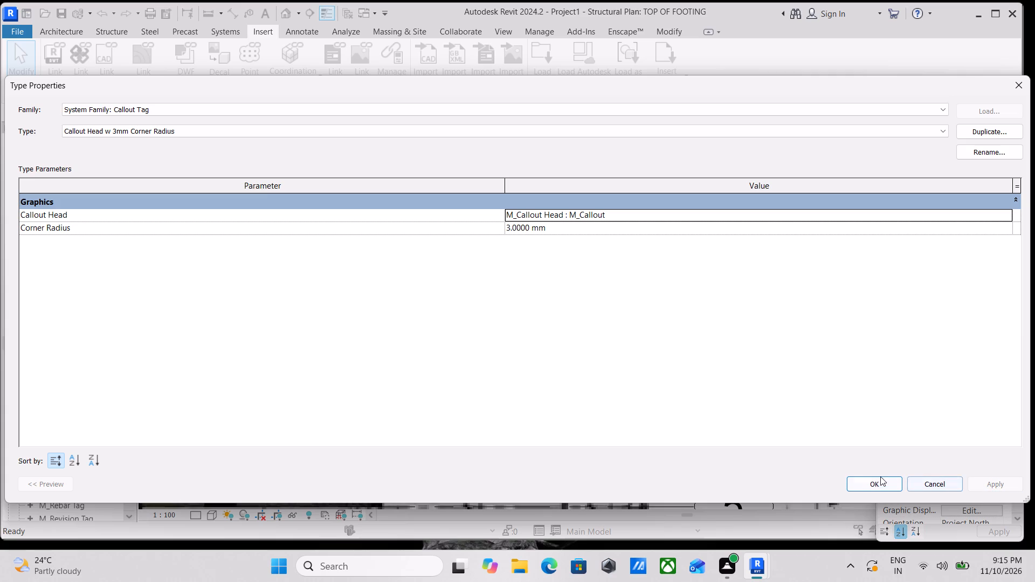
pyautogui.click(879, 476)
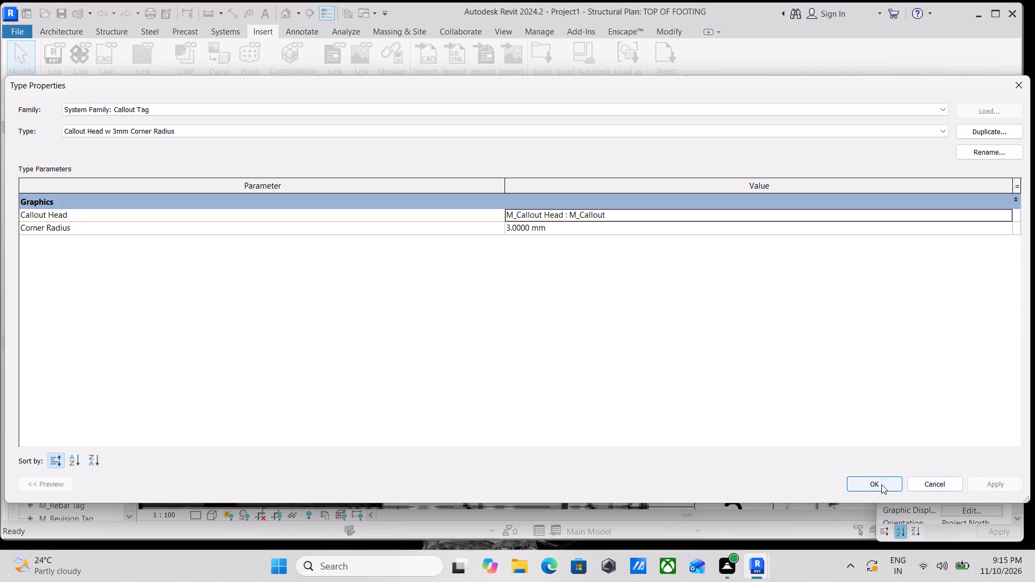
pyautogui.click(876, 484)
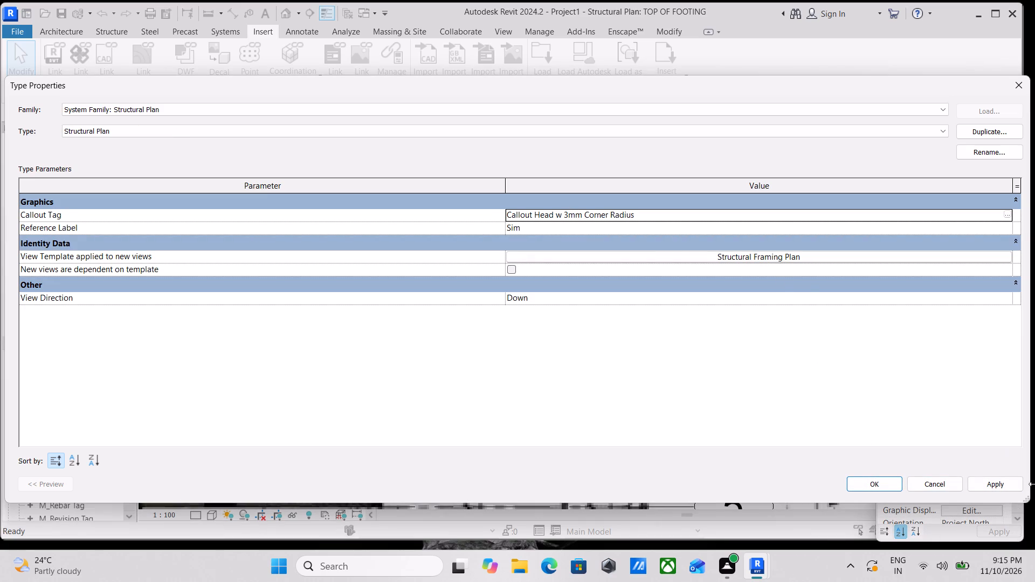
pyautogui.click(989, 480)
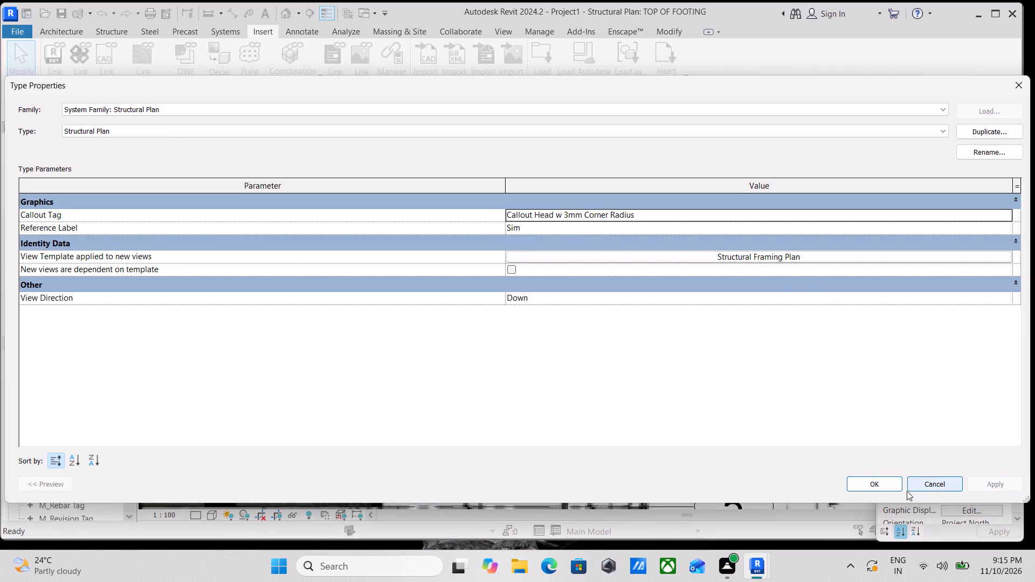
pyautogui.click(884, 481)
# Set the symbol of the 6.5mm Bubble grid type to M_Grid Head - Circle : M_GRID HEAD LEVEL CIRCLE 3MM.
pyautogui.scroll(-3, 729, 280)
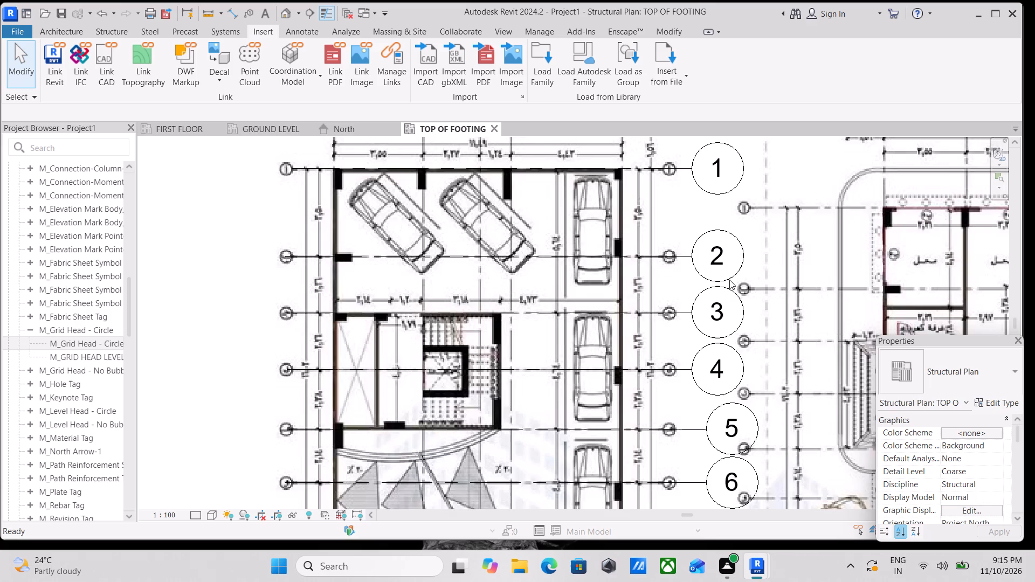
pyautogui.scroll(-3, 732, 282)
pyautogui.scroll(4, 698, 223)
pyautogui.click(716, 213)
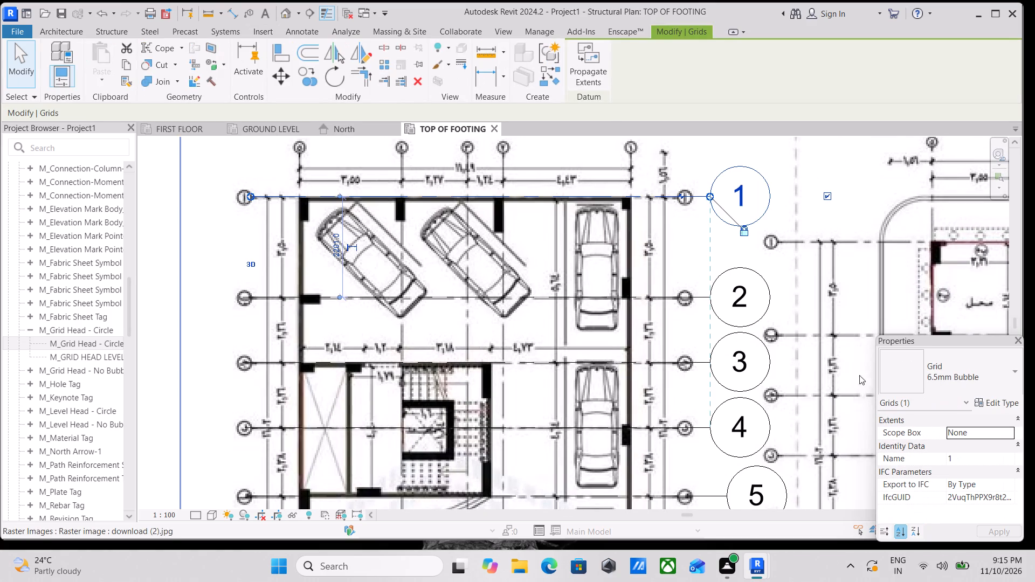
pyautogui.click(1010, 408)
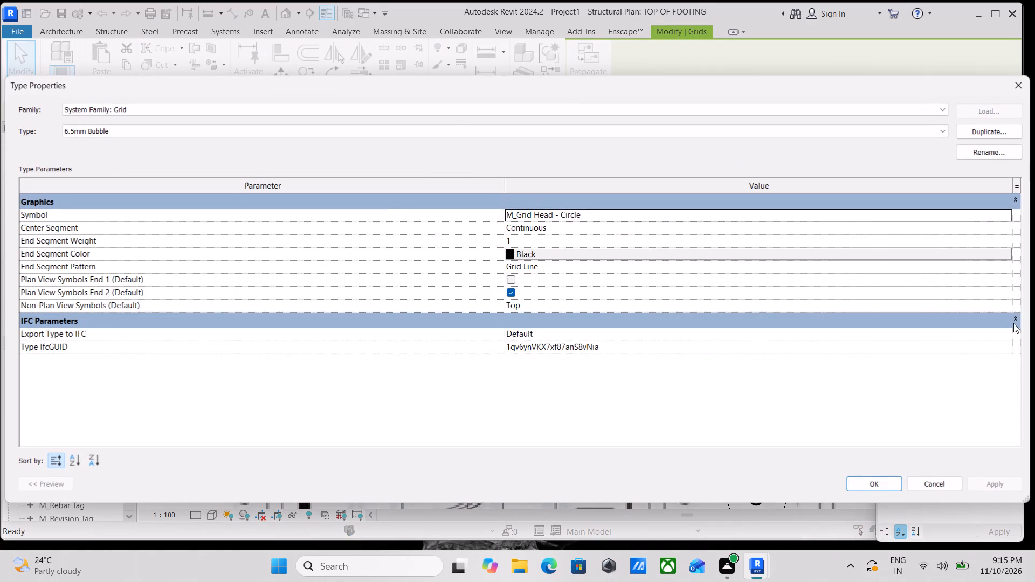
pyautogui.click(1003, 217)
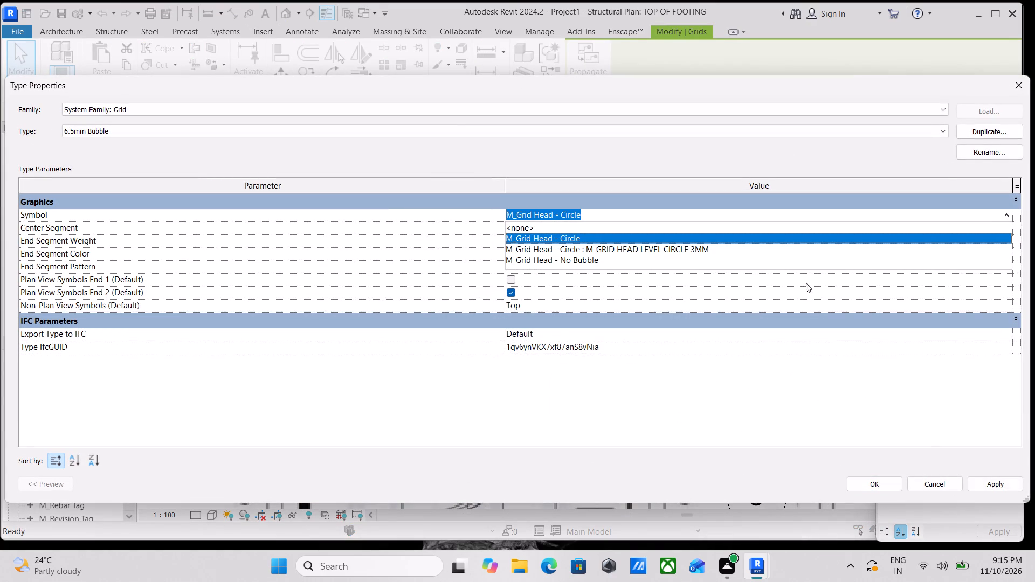
pyautogui.click(661, 247)
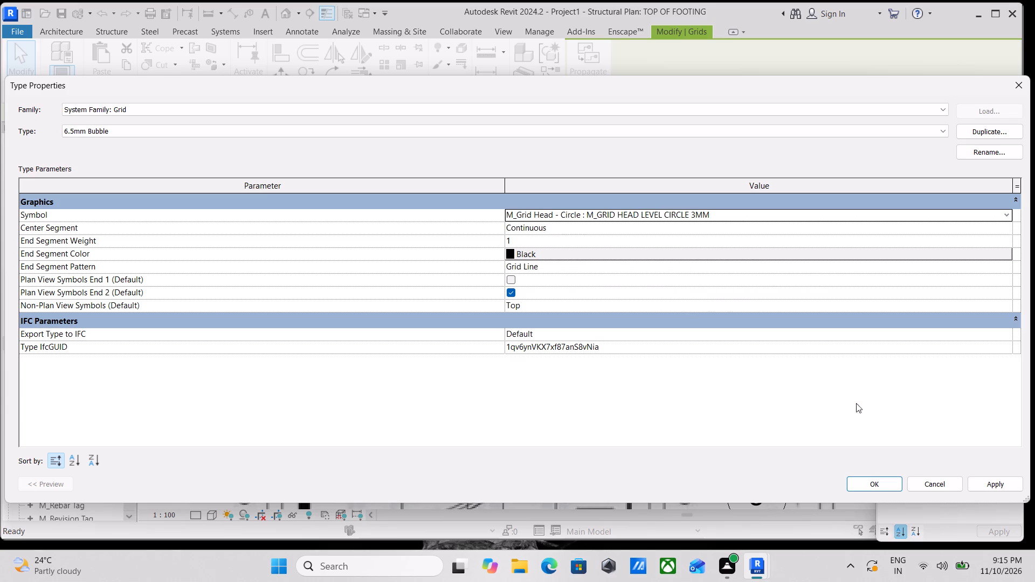
pyautogui.click(986, 487)
pyautogui.click(880, 482)
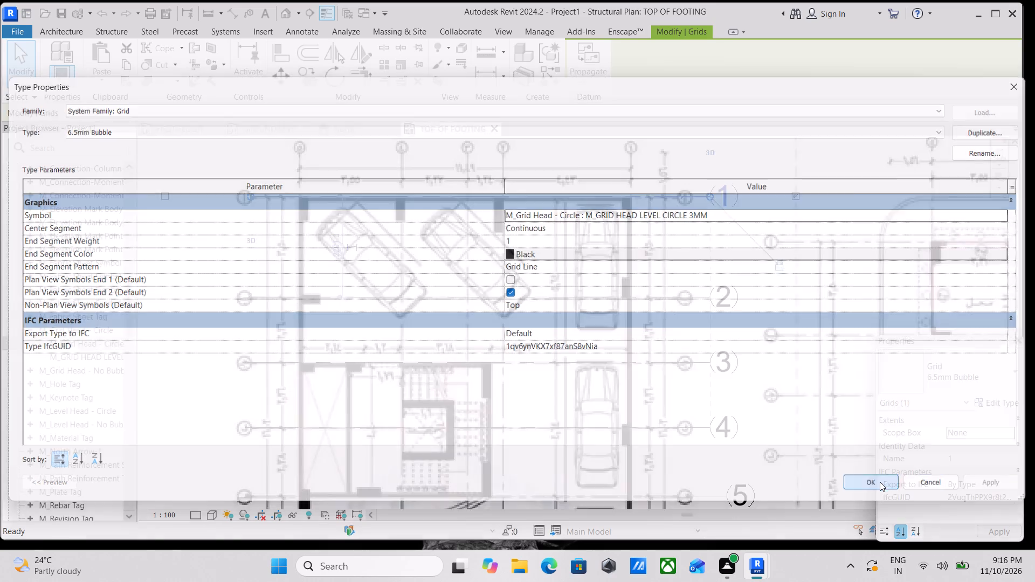
pyautogui.scroll(-4, 740, 255)
pyautogui.scroll(-3, 744, 363)
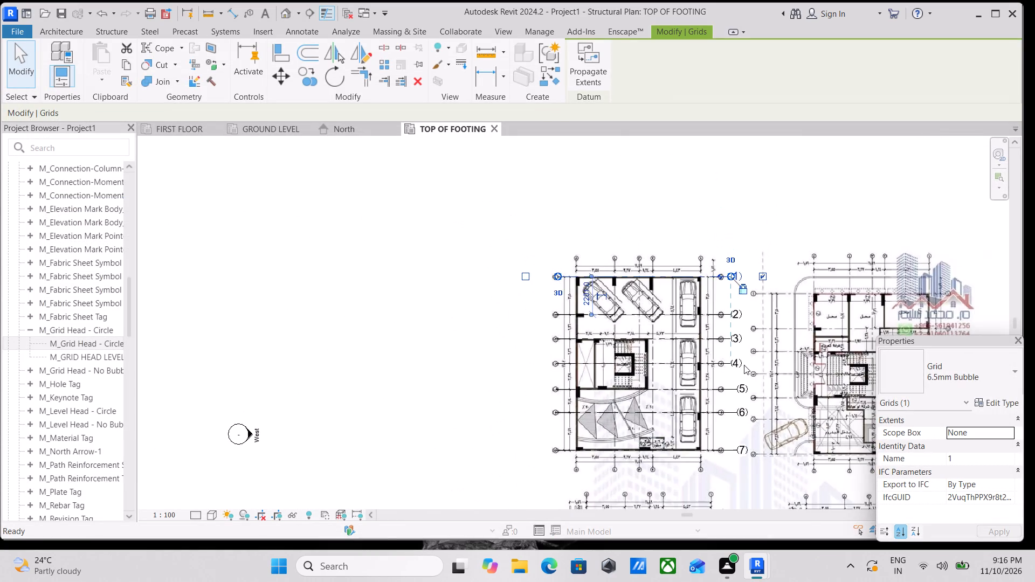
pyautogui.scroll(-1, 722, 409)
pyautogui.scroll(3, 689, 421)
pyautogui.scroll(4, 578, 247)
pyautogui.scroll(3, 648, 208)
pyautogui.press('Escape')
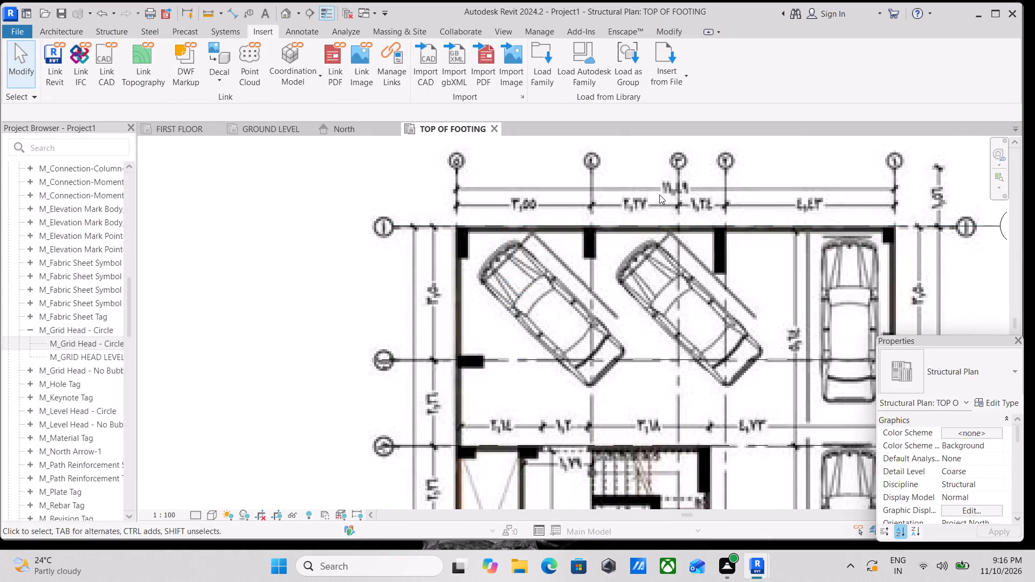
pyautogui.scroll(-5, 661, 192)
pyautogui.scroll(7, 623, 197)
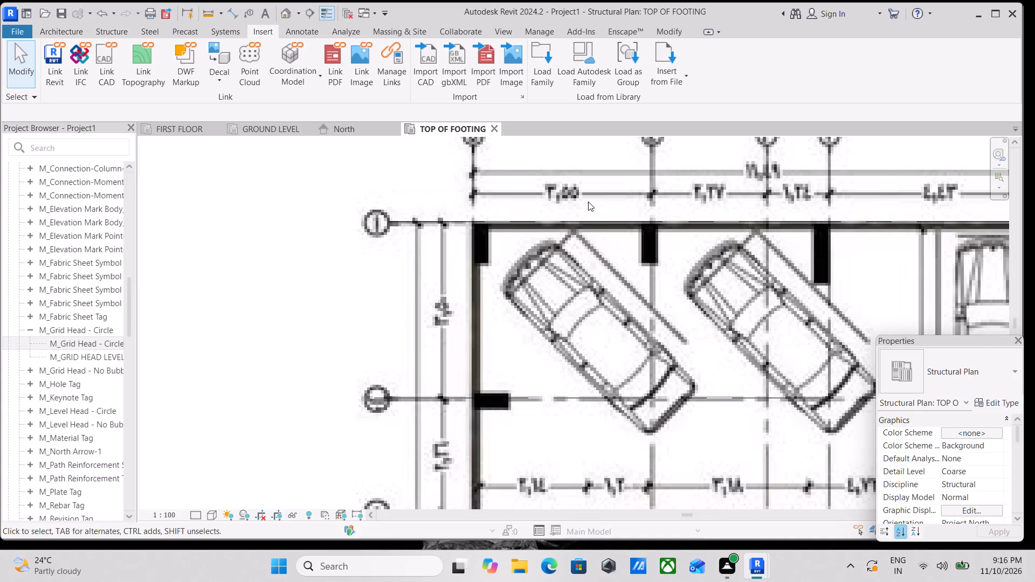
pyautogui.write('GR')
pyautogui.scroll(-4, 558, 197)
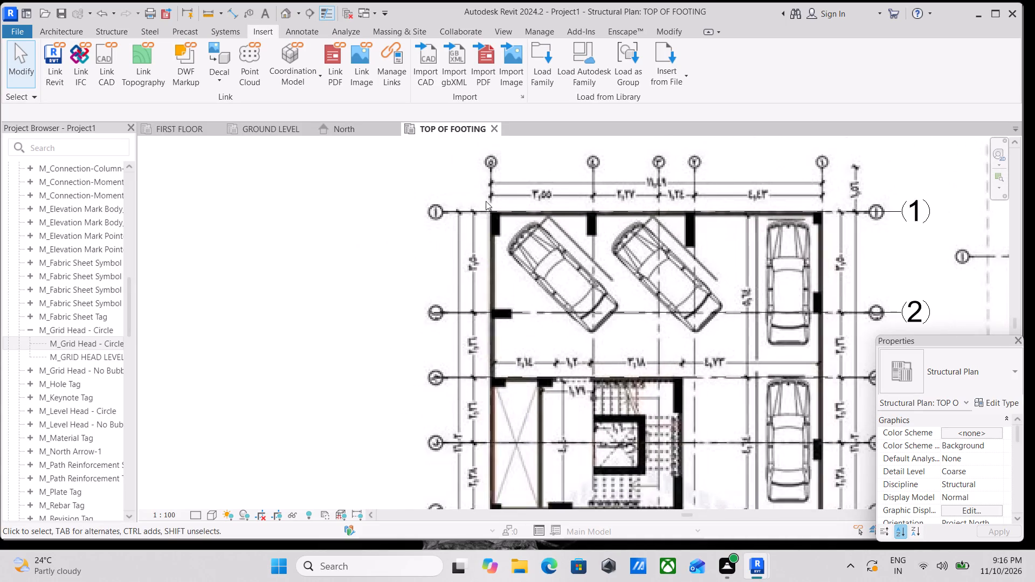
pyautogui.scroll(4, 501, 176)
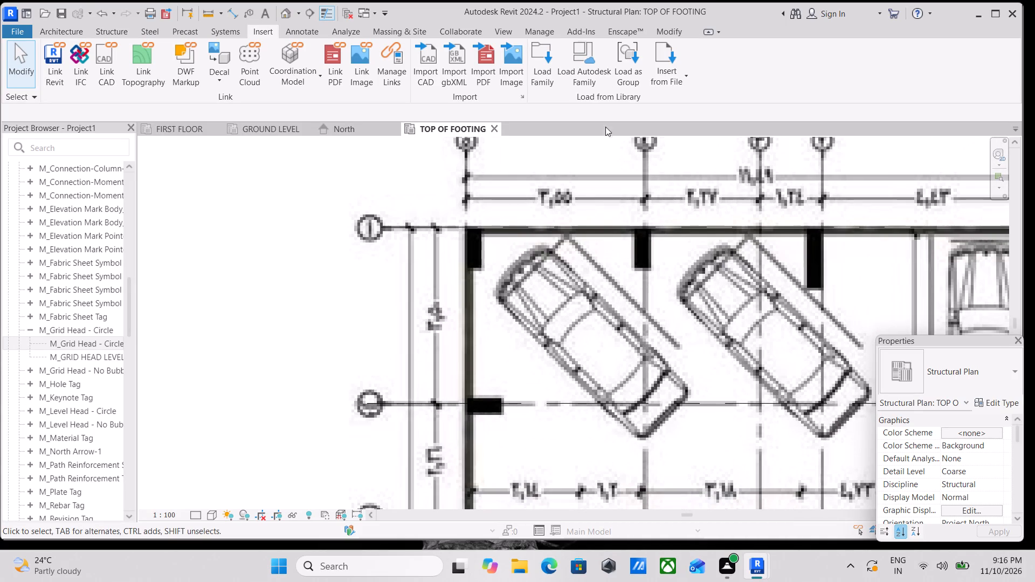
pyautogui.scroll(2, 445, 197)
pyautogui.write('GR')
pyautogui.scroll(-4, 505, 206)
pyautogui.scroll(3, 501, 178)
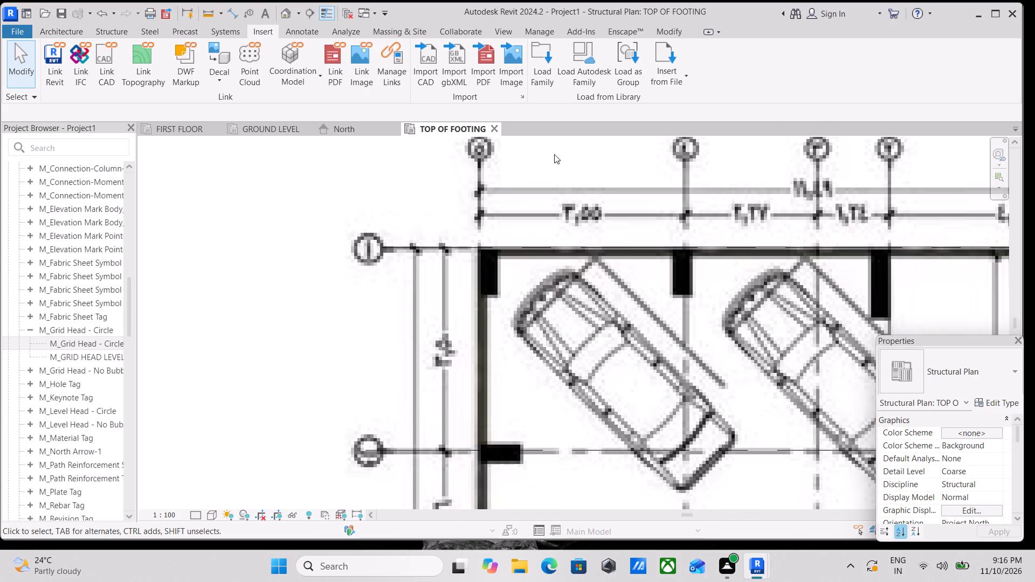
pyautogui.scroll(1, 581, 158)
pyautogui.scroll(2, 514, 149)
# Inspect the size of the grid heads on the horizontal grids beside the parking floor plan.
pyautogui.scroll(-10, 514, 149)
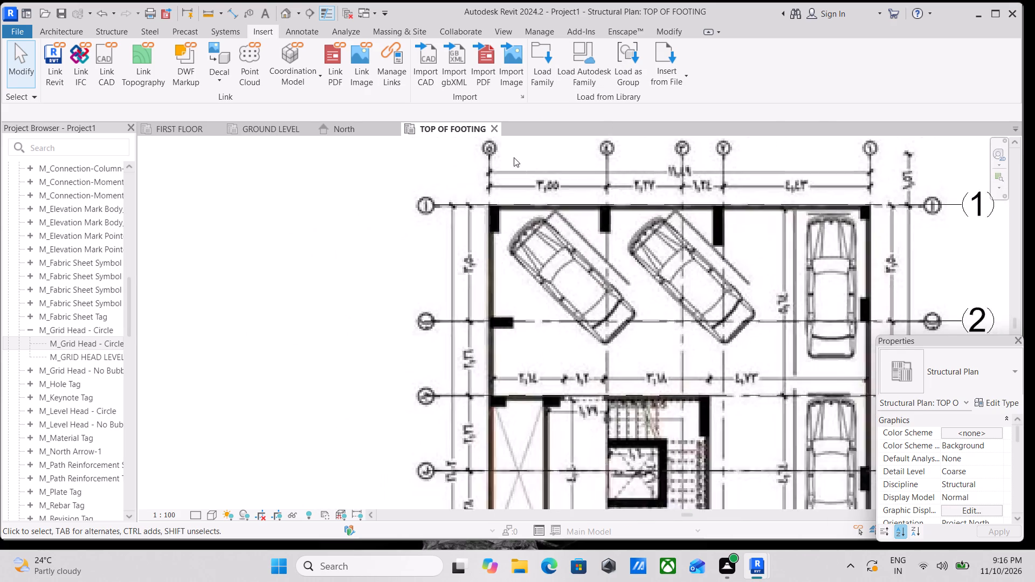
pyautogui.scroll(-2, 514, 157)
pyautogui.scroll(1, 792, 308)
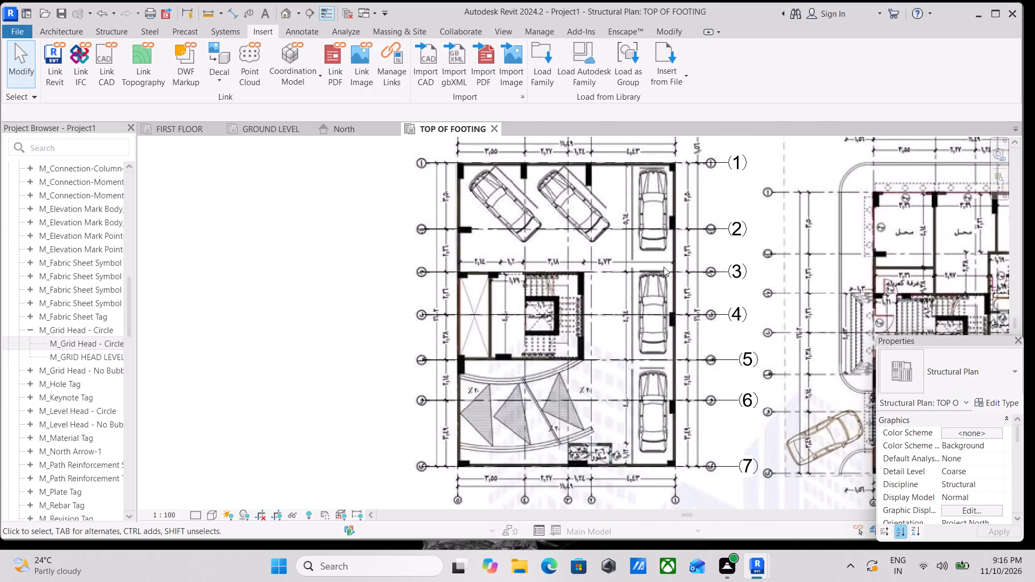
pyautogui.scroll(1, 826, 305)
pyautogui.scroll(3, 775, 313)
pyautogui.scroll(5, 697, 314)
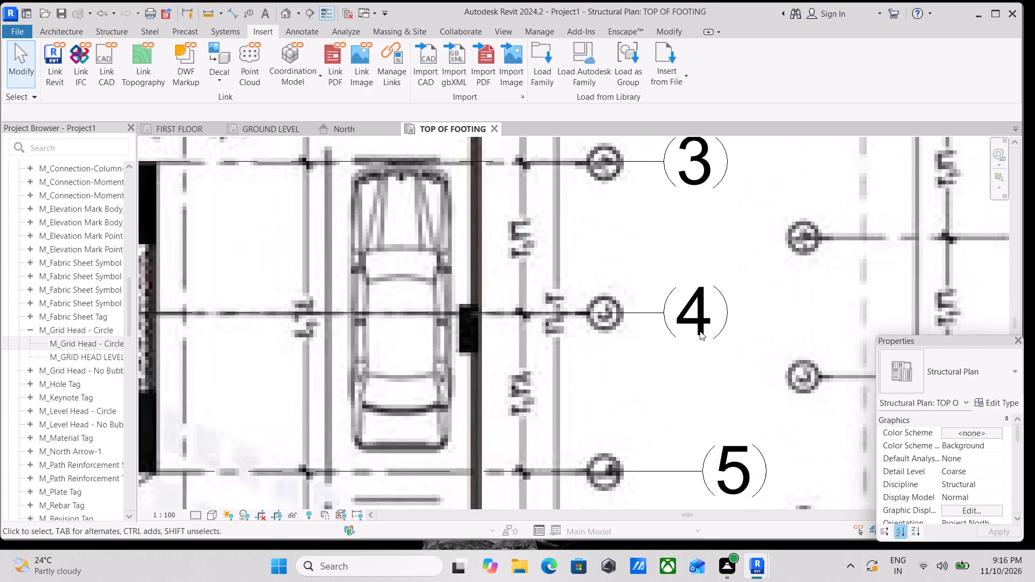
pyautogui.scroll(2, 700, 331)
pyautogui.scroll(-12, 700, 331)
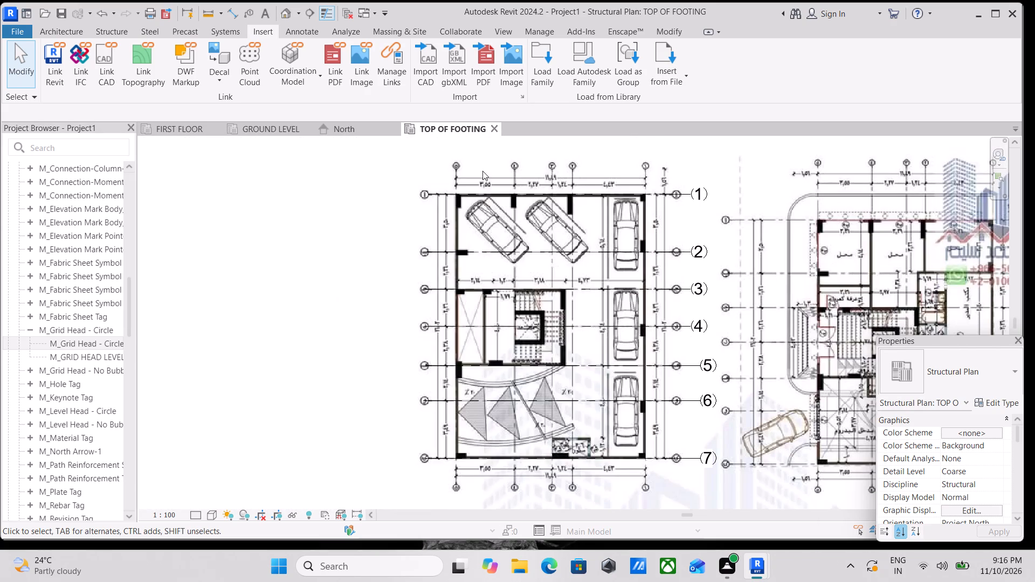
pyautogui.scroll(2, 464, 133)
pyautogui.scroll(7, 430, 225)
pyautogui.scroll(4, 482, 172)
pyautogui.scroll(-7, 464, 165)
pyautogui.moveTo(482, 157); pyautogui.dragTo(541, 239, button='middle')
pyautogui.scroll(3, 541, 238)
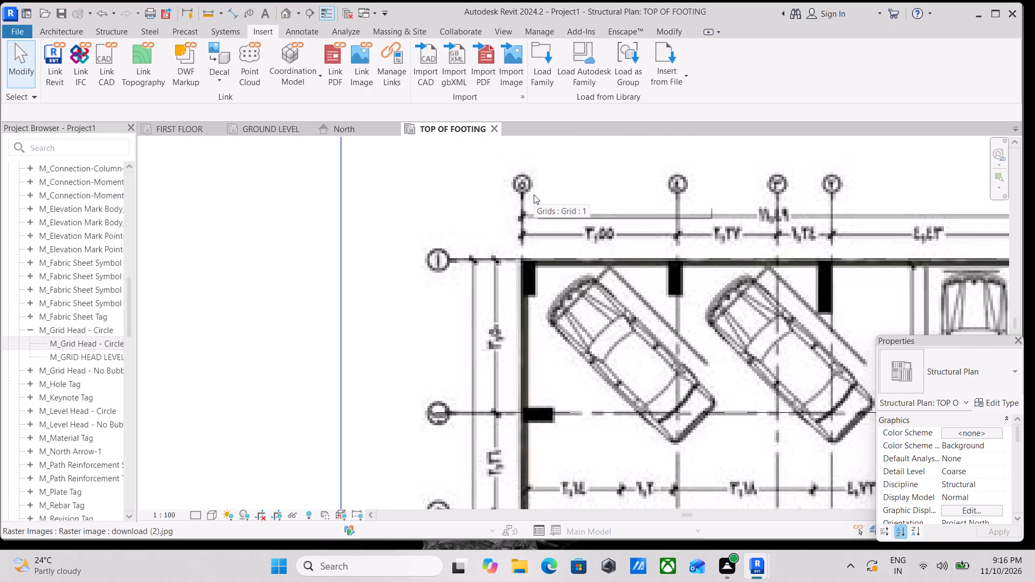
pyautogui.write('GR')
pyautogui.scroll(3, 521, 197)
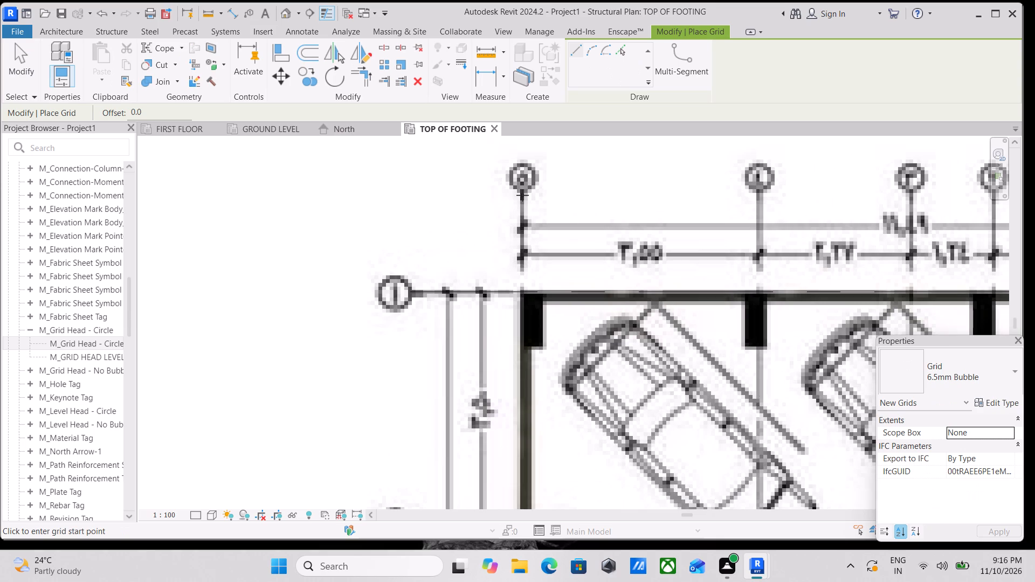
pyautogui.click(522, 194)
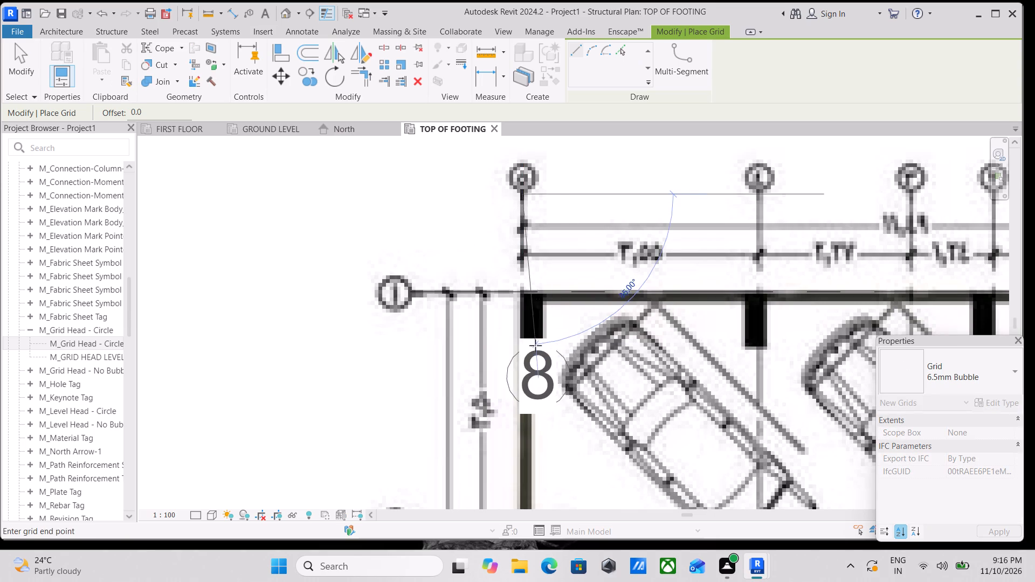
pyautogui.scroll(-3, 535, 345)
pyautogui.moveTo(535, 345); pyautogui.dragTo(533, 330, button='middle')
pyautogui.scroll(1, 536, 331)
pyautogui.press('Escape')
# Trace a vertical grid over the parking plan's leftmost axis, from its lower bubble to its upper bubble.
pyautogui.scroll(-9, 539, 325)
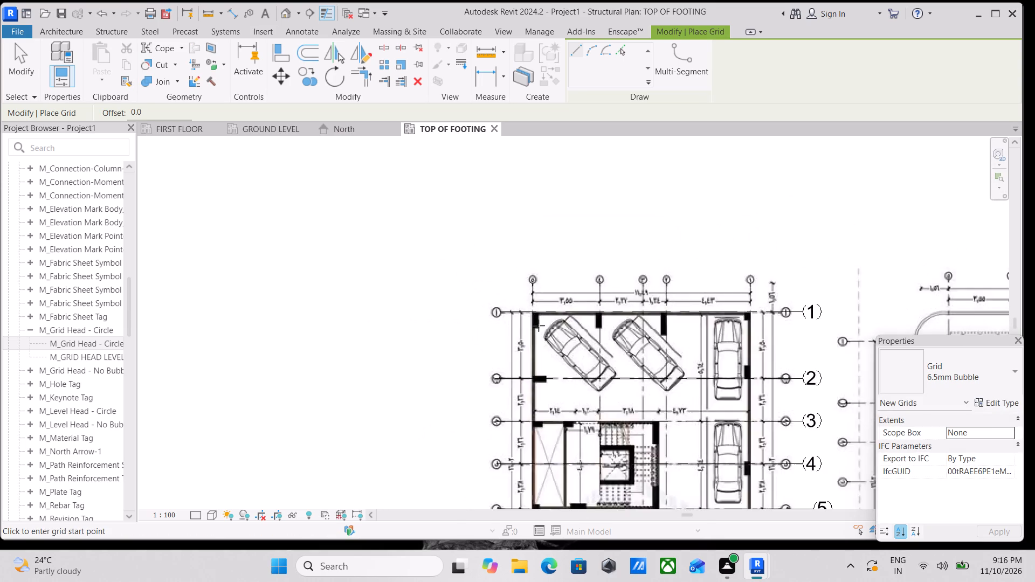
pyautogui.scroll(-2, 539, 325)
pyautogui.moveTo(539, 325); pyautogui.dragTo(634, 161, button='middle')
pyautogui.scroll(8, 643, 342)
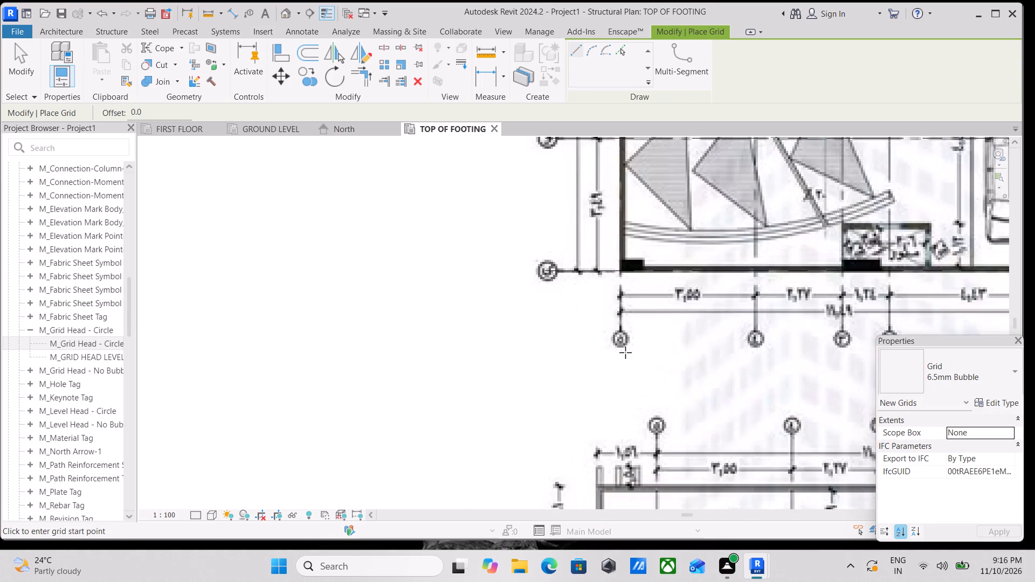
pyautogui.scroll(9, 625, 352)
pyautogui.click(610, 315)
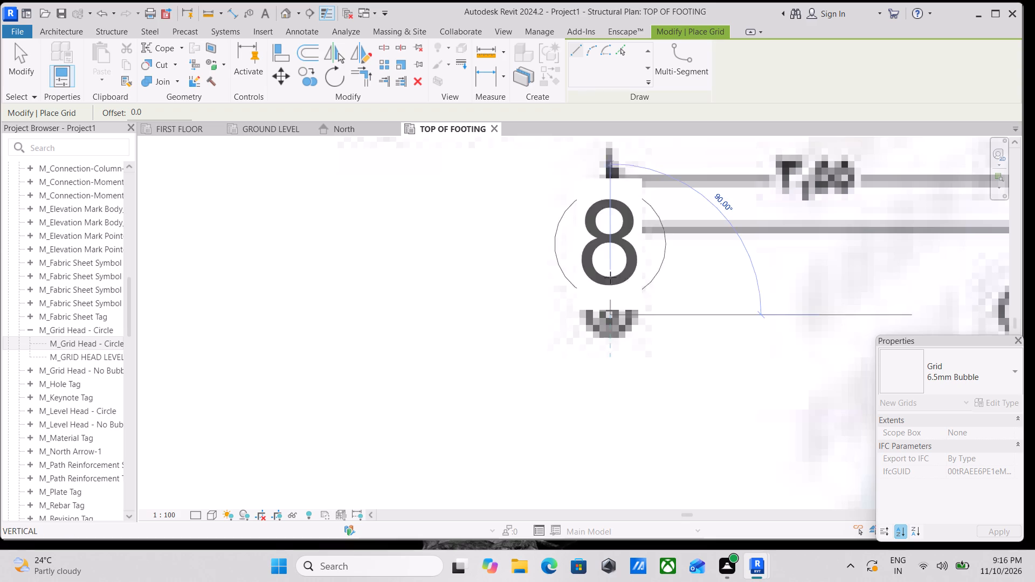
pyautogui.scroll(-2, 606, 177)
pyautogui.moveTo(609, 180); pyautogui.dragTo(636, 488, button='middle')
pyautogui.scroll(-7, 642, 286)
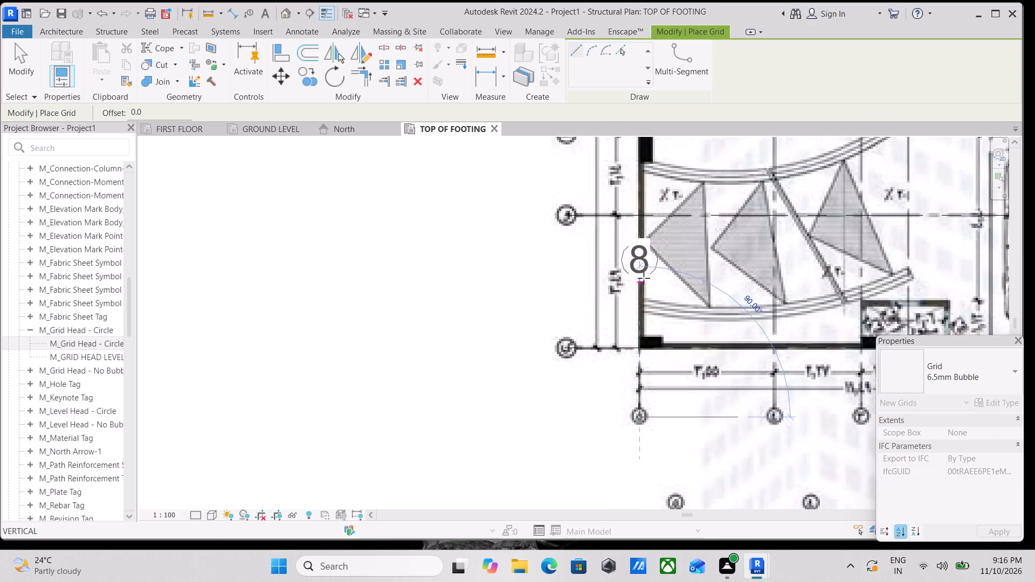
pyautogui.scroll(-2, 644, 278)
pyautogui.moveTo(644, 279); pyautogui.dragTo(618, 519, button='middle')
pyautogui.scroll(-2, 615, 240)
pyautogui.moveTo(616, 247); pyautogui.dragTo(612, 351, button='middle')
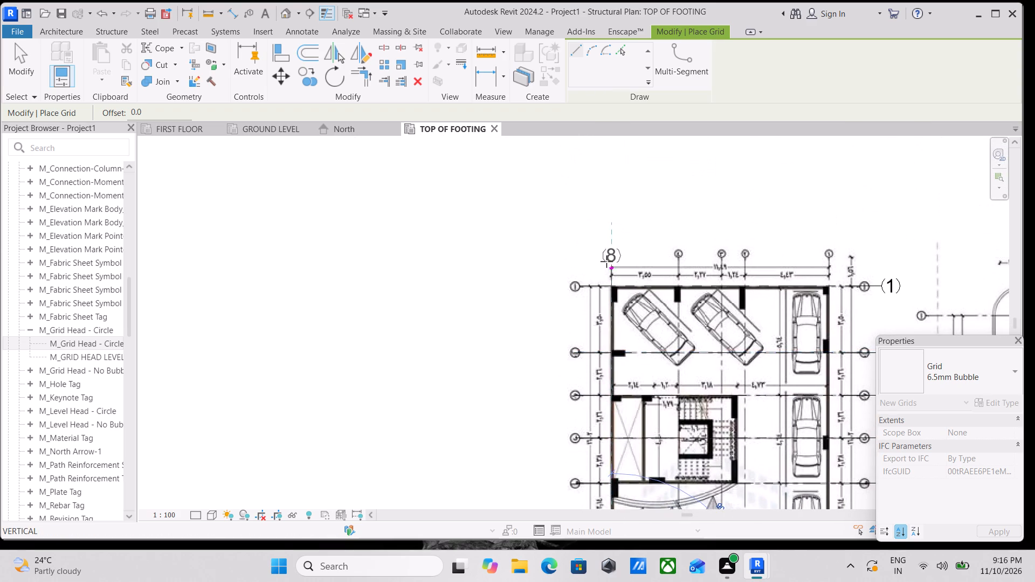
pyautogui.scroll(7, 606, 253)
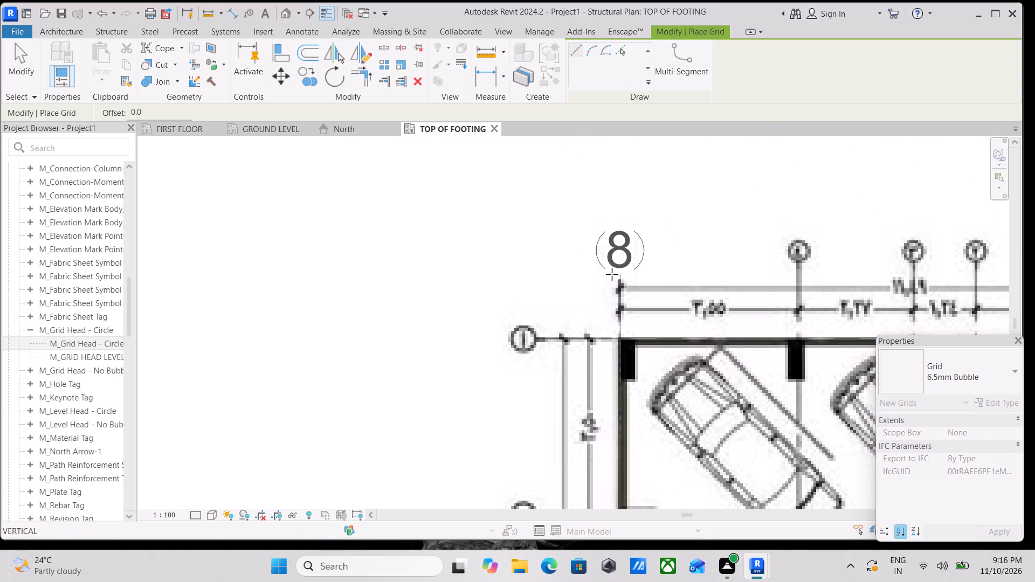
pyautogui.click(613, 274)
# Trace a vertical grid over the plan's second axis from the left, about 2229 mm from the leftmost grid, ending level with its head.
pyautogui.scroll(-4, 787, 226)
pyautogui.moveTo(779, 225); pyautogui.dragTo(743, 197, button='middle')
pyautogui.scroll(-5, 746, 203)
pyautogui.scroll(-1, 740, 383)
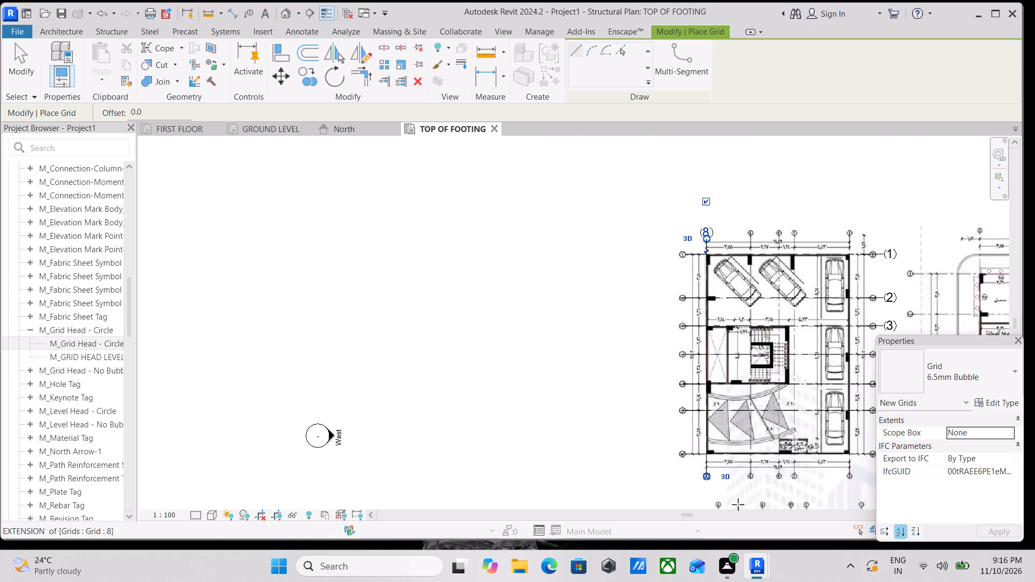
pyautogui.scroll(2, 737, 507)
pyautogui.scroll(13, 776, 451)
pyautogui.scroll(2, 698, 485)
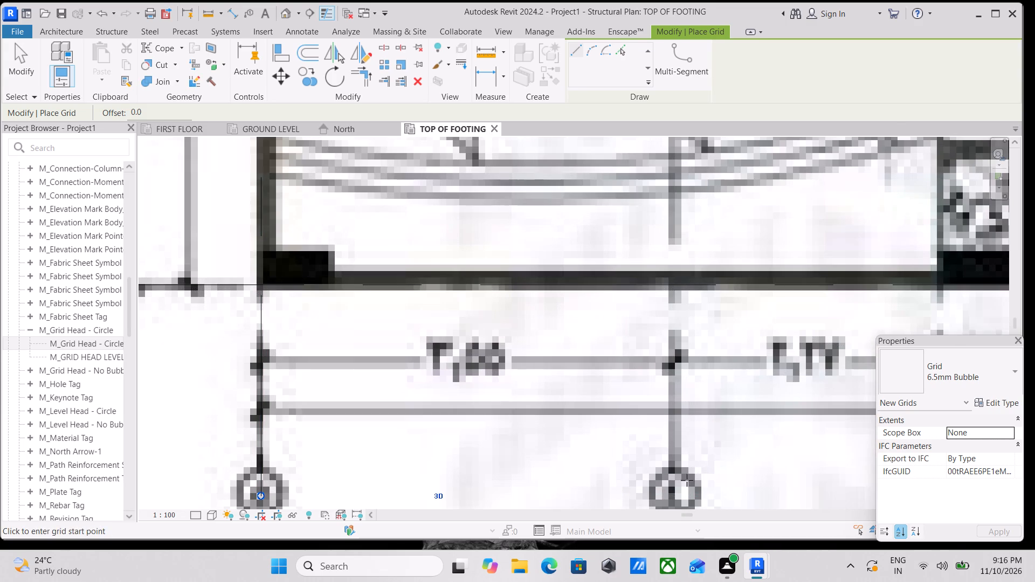
pyautogui.click(674, 474)
pyautogui.scroll(-4, 668, 348)
pyautogui.moveTo(669, 348); pyautogui.dragTo(675, 553, button='middle')
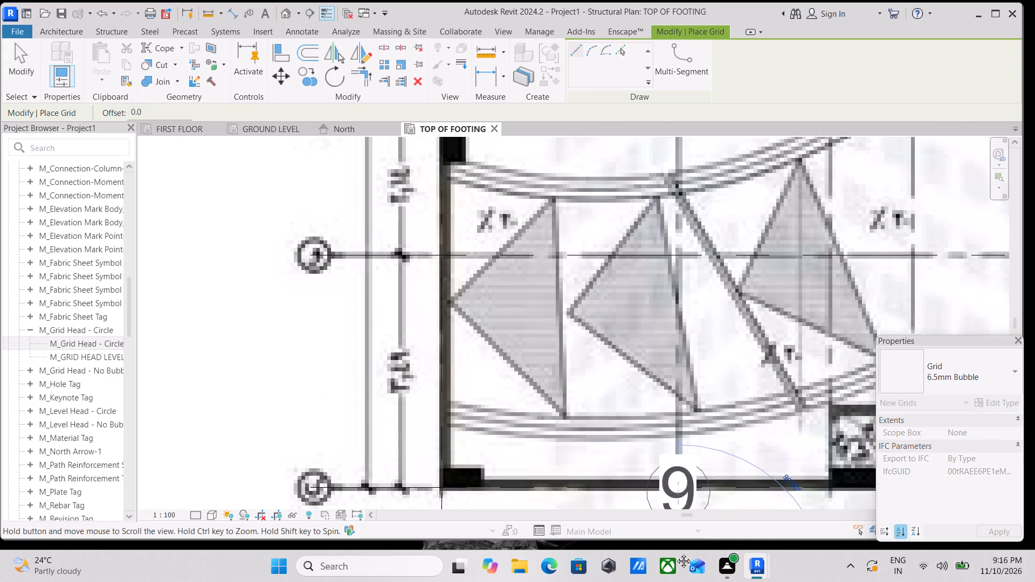
pyautogui.moveTo(675, 553); pyautogui.dragTo(675, 556, button='middle')
pyautogui.scroll(-7, 675, 313)
pyautogui.scroll(-5, 679, 207)
pyautogui.moveTo(679, 207); pyautogui.dragTo(659, 528, button='middle')
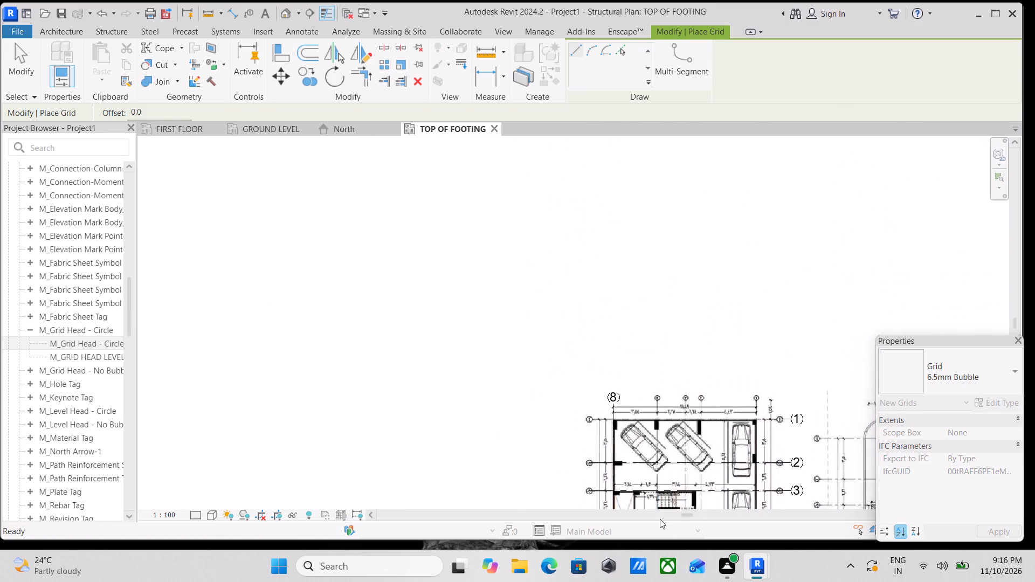
pyautogui.scroll(6, 659, 408)
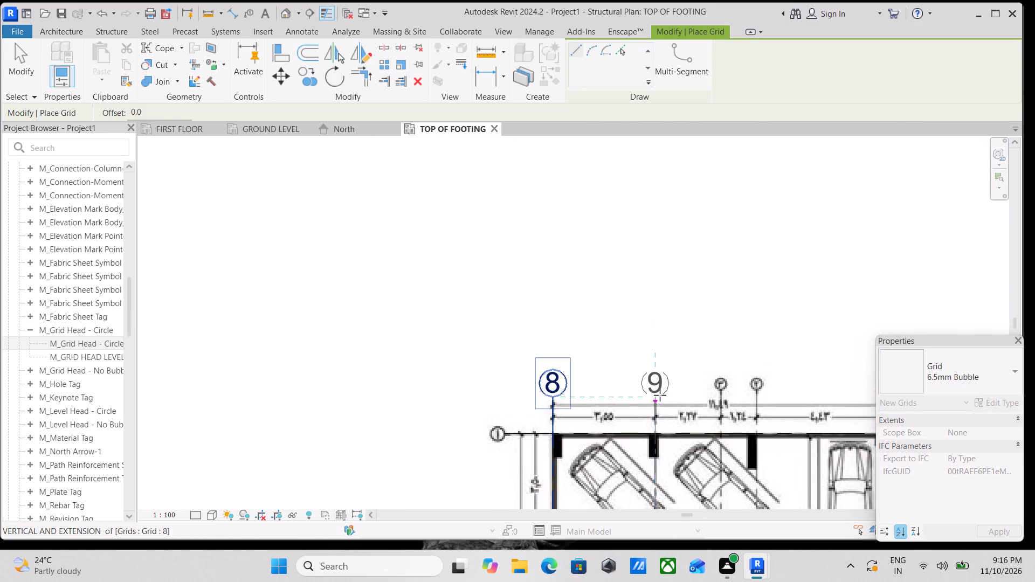
pyautogui.click(660, 395)
# Trace a vertical grid over the parking plan's third axis from the left, about 1460 mm from the second, ending level with the other heads.
pyautogui.scroll(-9, 700, 394)
pyautogui.moveTo(714, 411); pyautogui.dragTo(779, 172, button='middle')
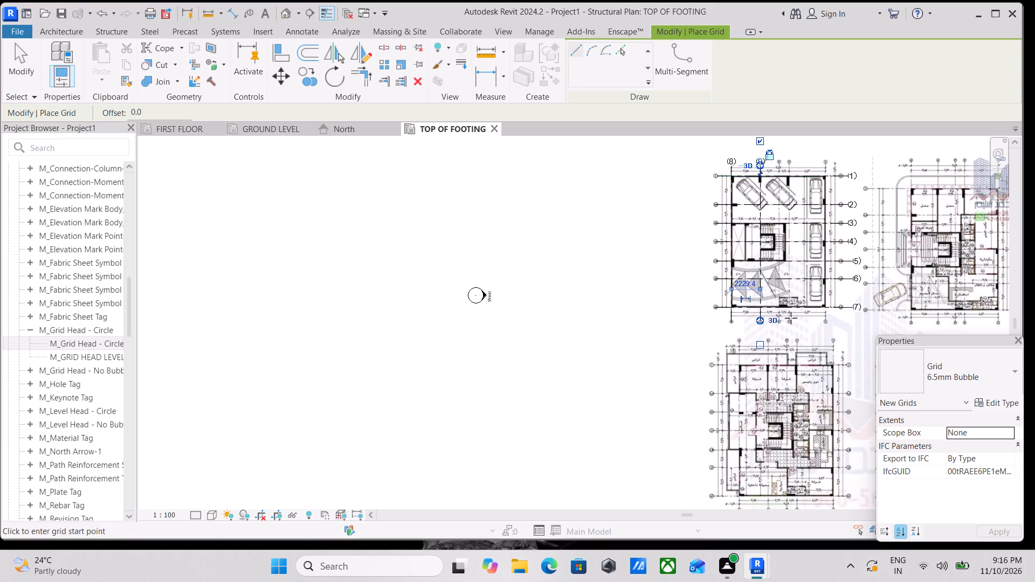
pyautogui.scroll(12, 791, 327)
pyautogui.scroll(4, 735, 321)
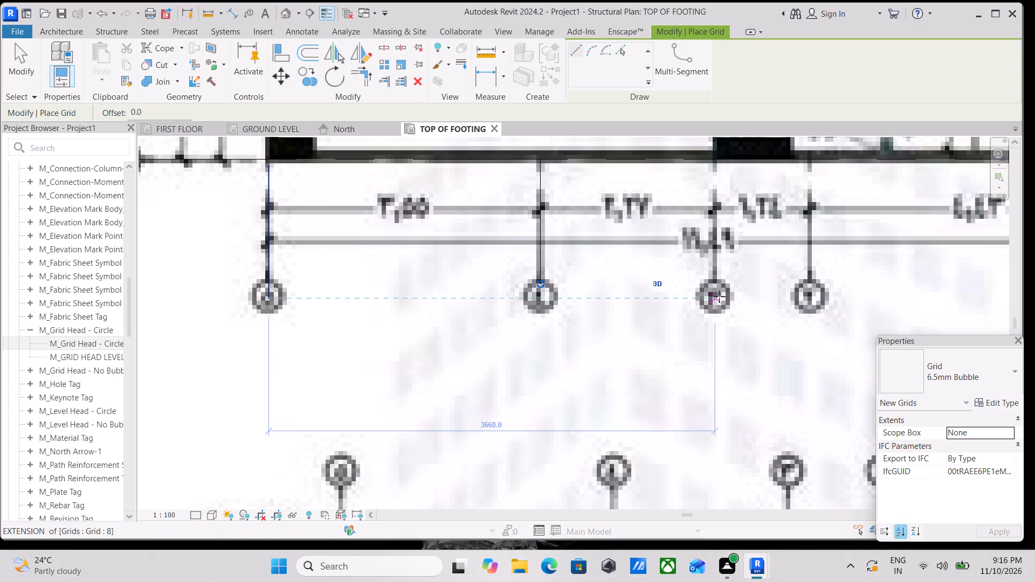
pyautogui.click(717, 293)
pyautogui.scroll(-3, 707, 206)
pyautogui.moveTo(707, 207); pyautogui.dragTo(723, 580, button='middle')
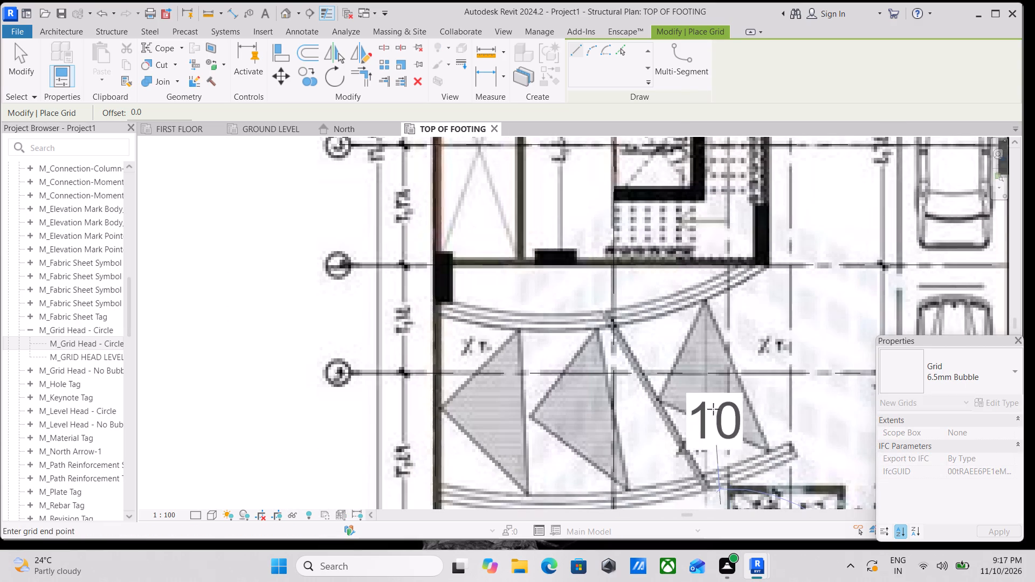
pyautogui.scroll(-4, 712, 355)
pyautogui.scroll(-3, 722, 313)
pyautogui.moveTo(724, 333); pyautogui.dragTo(734, 491, button='middle')
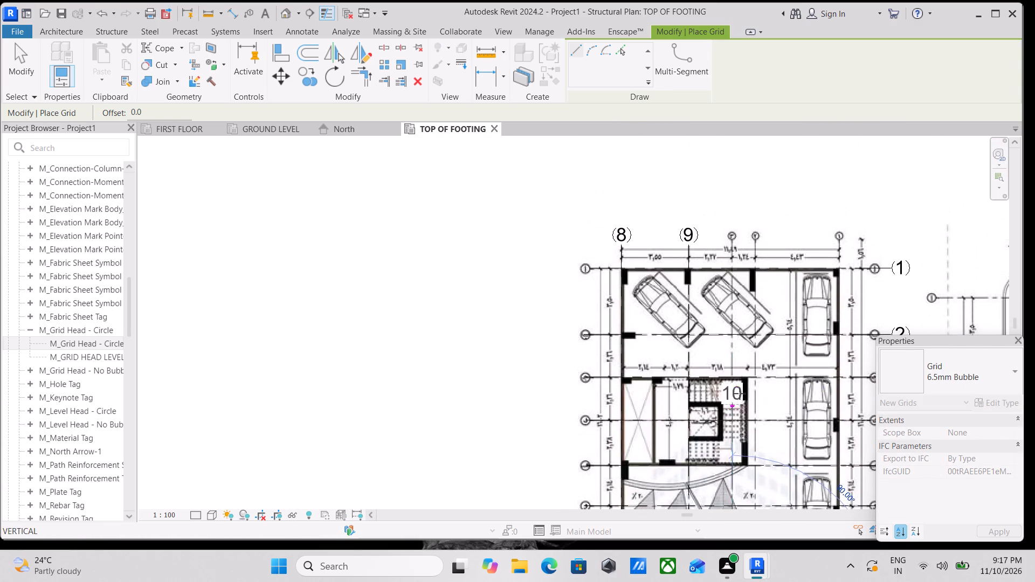
pyautogui.scroll(3, 738, 318)
pyautogui.scroll(3, 725, 196)
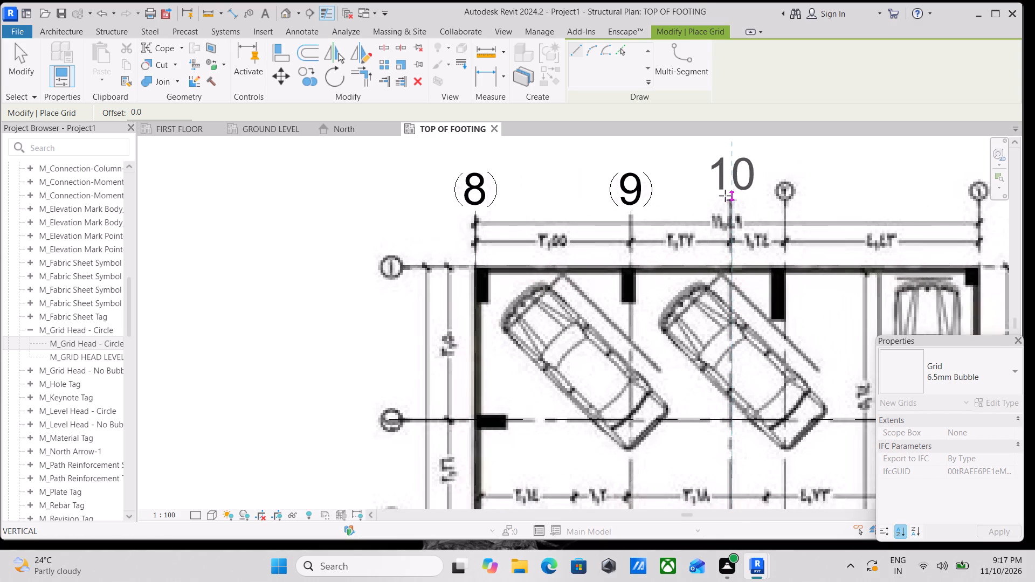
pyautogui.click(726, 207)
# Trace a vertical grid over the plan's fourth axis from the left, about 785 mm from the third, ending level with the other heads.
pyautogui.scroll(-5, 792, 219)
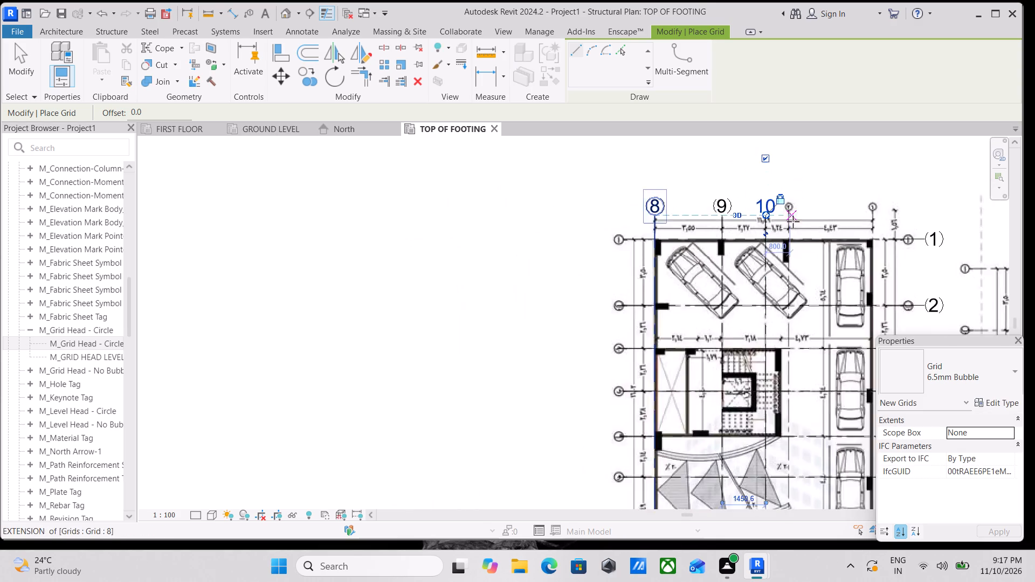
pyautogui.scroll(-4, 793, 221)
pyautogui.moveTo(799, 226); pyautogui.dragTo(792, 82, button='middle')
pyautogui.scroll(4, 783, 324)
pyautogui.scroll(6, 787, 281)
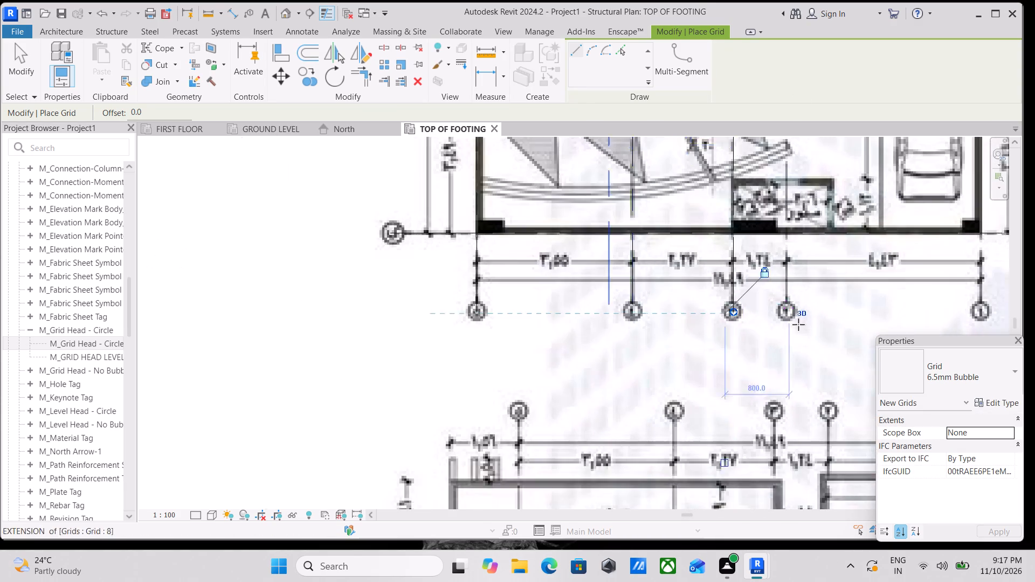
pyautogui.scroll(6, 798, 324)
pyautogui.click(776, 290)
pyautogui.scroll(-4, 769, 157)
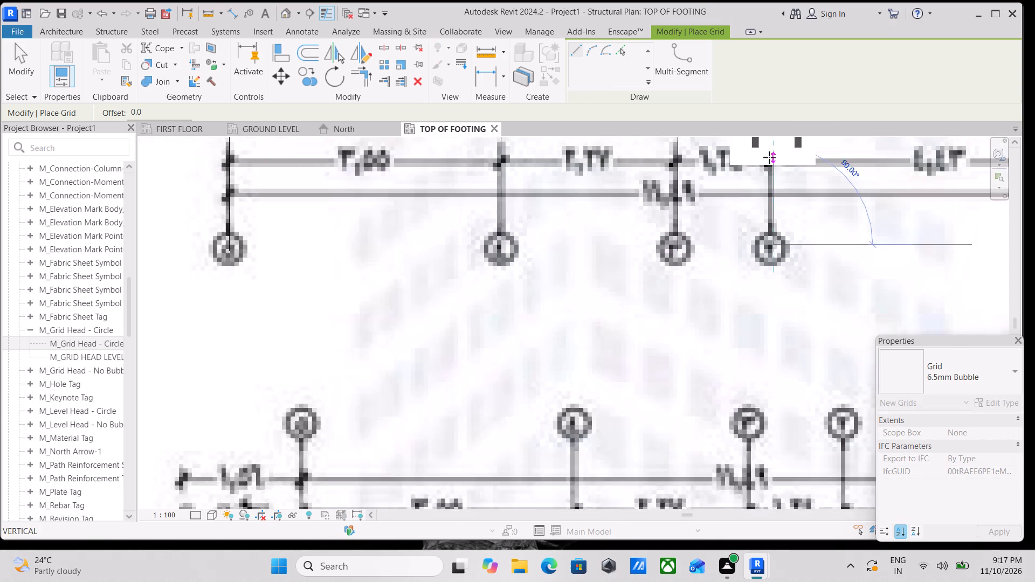
pyautogui.moveTo(769, 157); pyautogui.dragTo(778, 581, button='middle')
pyautogui.scroll(-5, 768, 383)
pyautogui.scroll(-4, 772, 304)
pyautogui.moveTo(772, 306); pyautogui.dragTo(790, 506, button='middle')
pyautogui.scroll(-1, 790, 506)
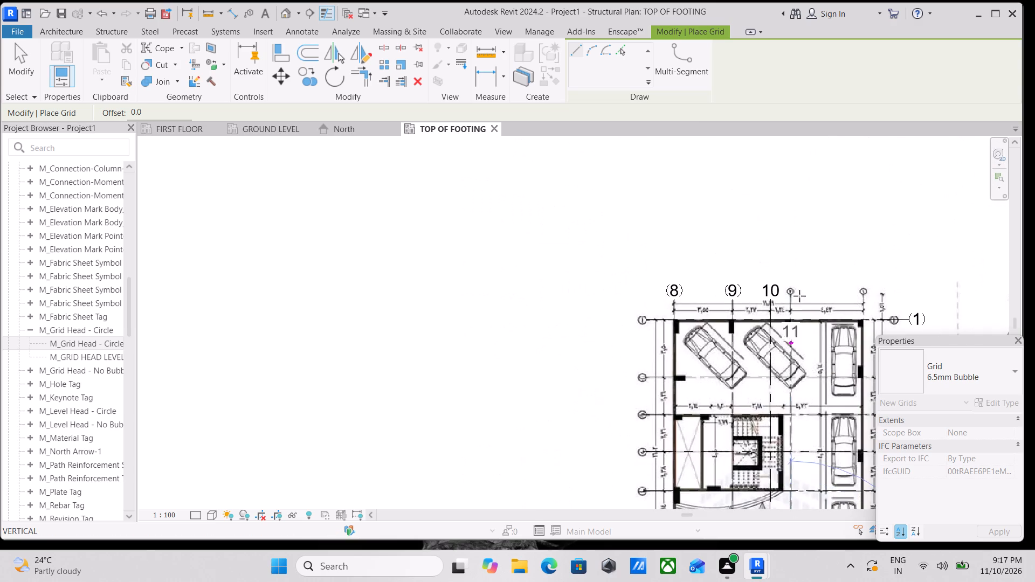
pyautogui.scroll(6, 792, 291)
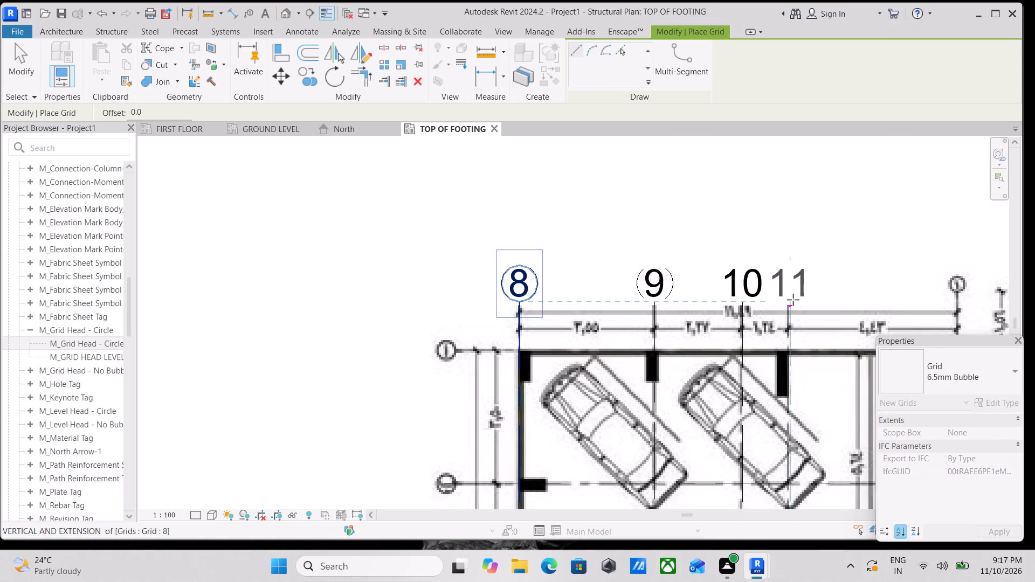
pyautogui.click(793, 299)
# Trace a vertical grid over the plan's rightmost axis, about 2800 mm from the fourth grid, level with the other heads, and finish grid placement.
pyautogui.scroll(-6, 793, 299)
pyautogui.moveTo(829, 303); pyautogui.dragTo(793, 160, button='middle')
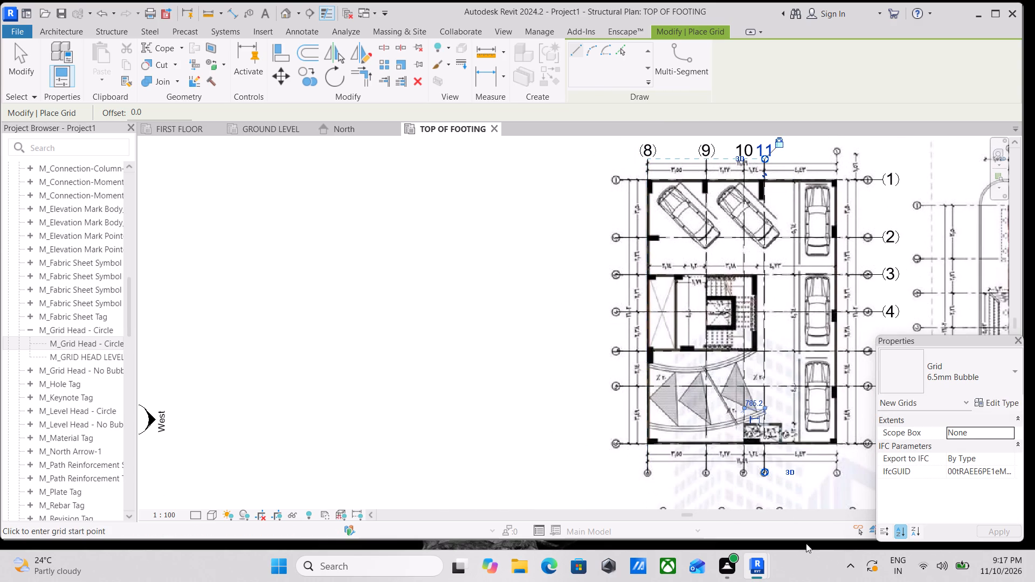
pyautogui.scroll(3, 811, 554)
pyautogui.scroll(3, 856, 531)
pyautogui.scroll(4, 815, 405)
pyautogui.scroll(4, 793, 510)
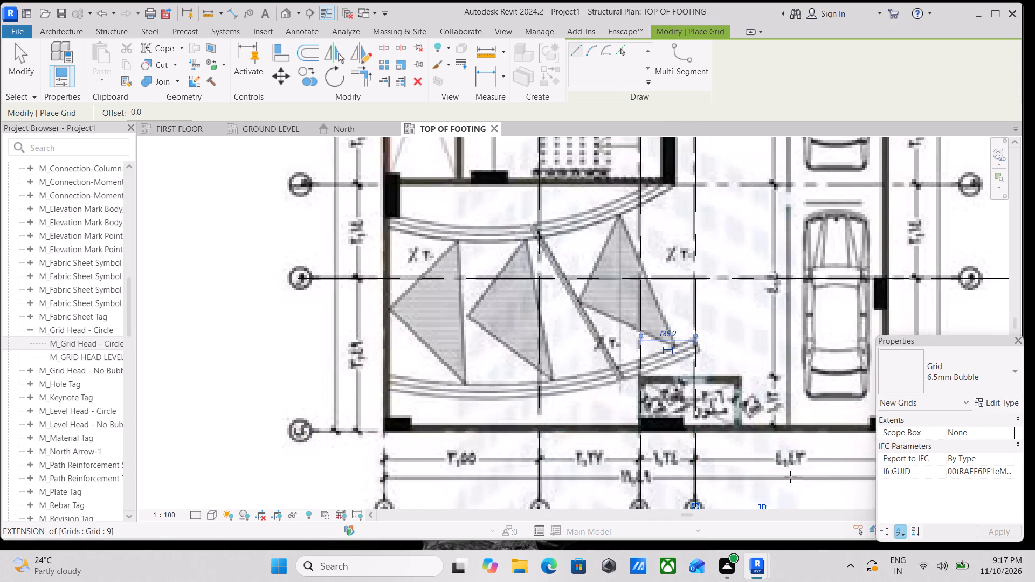
pyautogui.scroll(-6, 776, 384)
pyautogui.scroll(10, 857, 453)
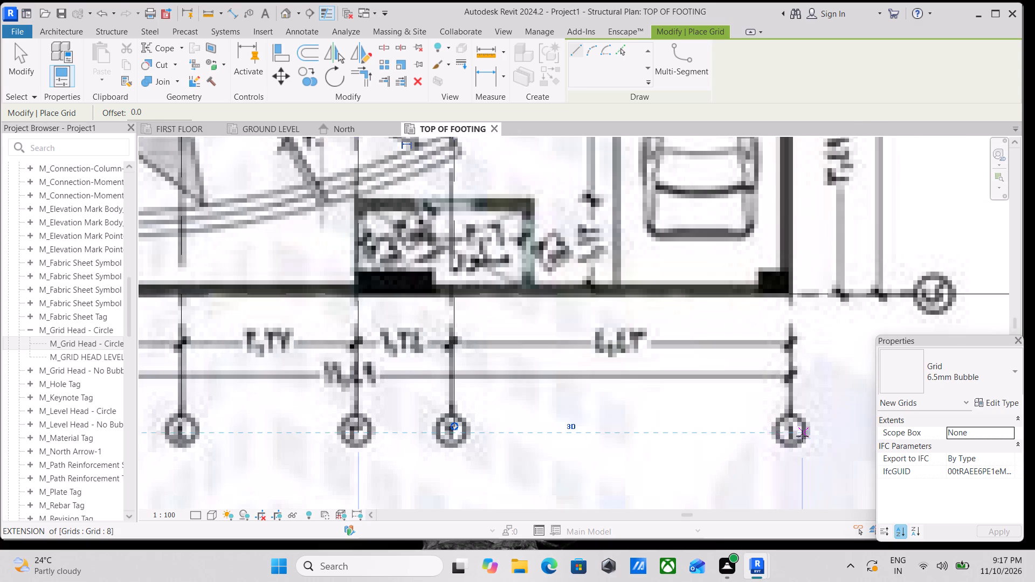
pyautogui.click(797, 429)
pyautogui.scroll(-3, 790, 266)
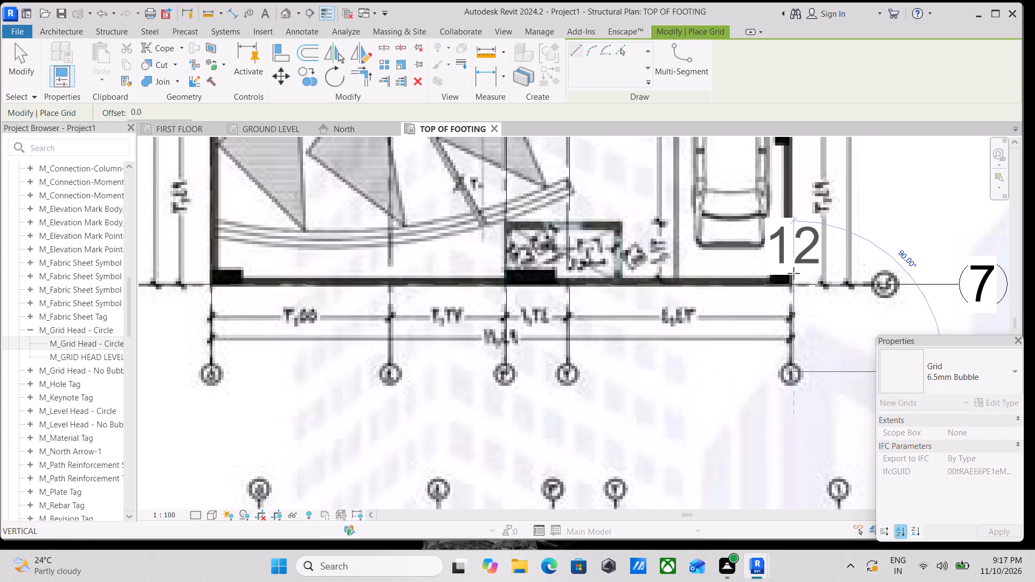
pyautogui.moveTo(793, 275); pyautogui.dragTo(806, 528, button='middle')
pyautogui.scroll(-4, 804, 176)
pyautogui.moveTo(804, 178); pyautogui.dragTo(824, 542, button='middle')
pyautogui.scroll(-1, 824, 542)
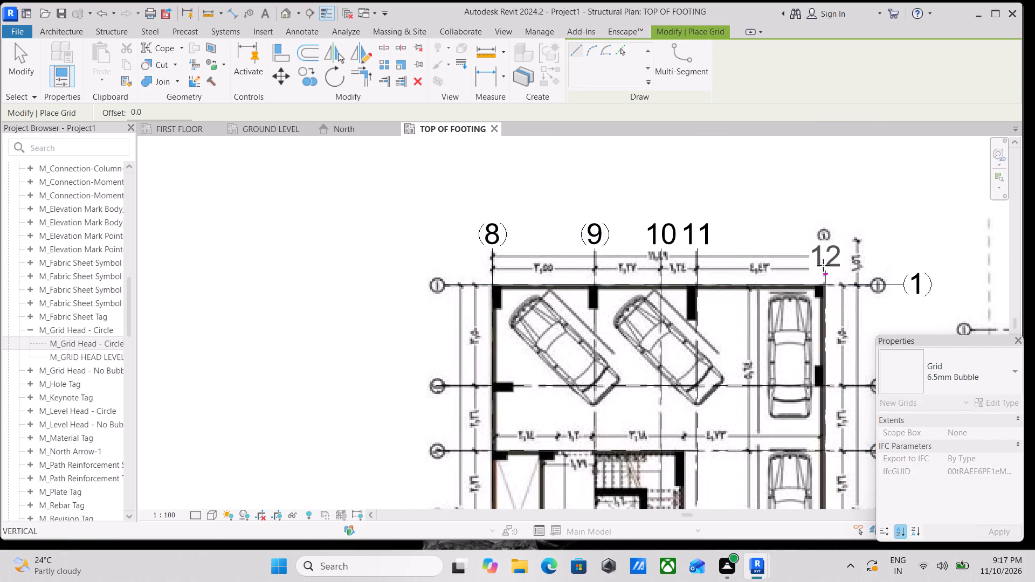
pyautogui.scroll(3, 823, 247)
pyautogui.click(823, 247)
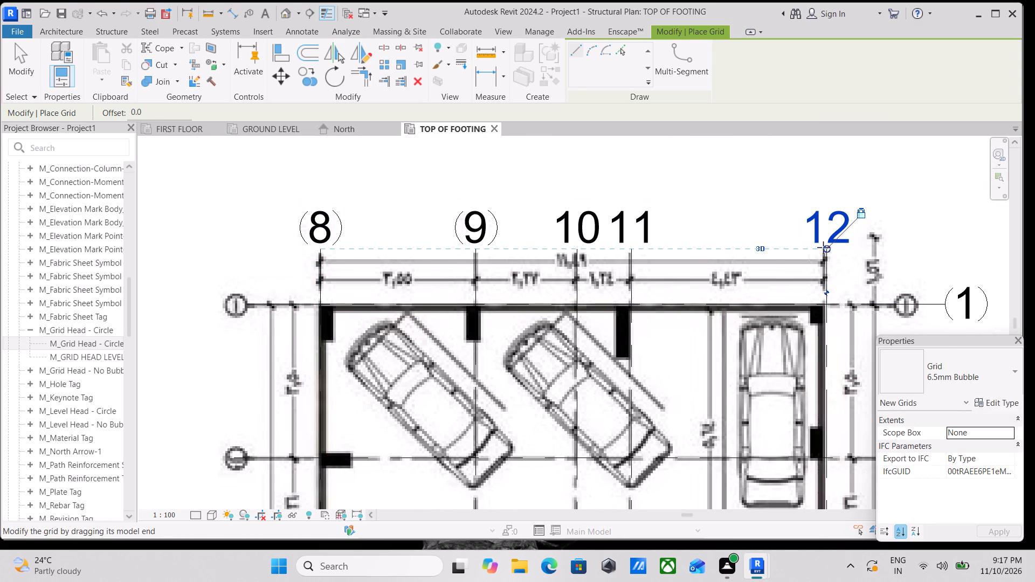
pyautogui.press('Escape')
pyautogui.press('Escape')
pyautogui.press('Escape')
pyautogui.press('Escape')
# Rename the leftmost vertical grid as A and the second vertical grid as B.
pyautogui.scroll(3, 318, 234)
pyautogui.press('Escape')
pyautogui.scroll(2, 319, 235)
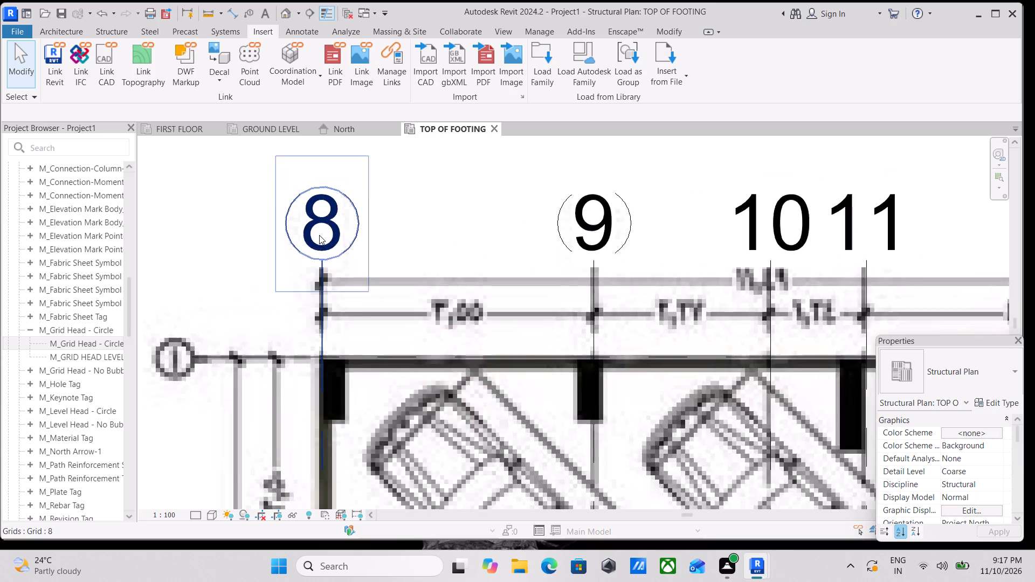
pyautogui.scroll(1, 319, 235)
pyautogui.press('Escape')
pyautogui.doubleClick(325, 235)
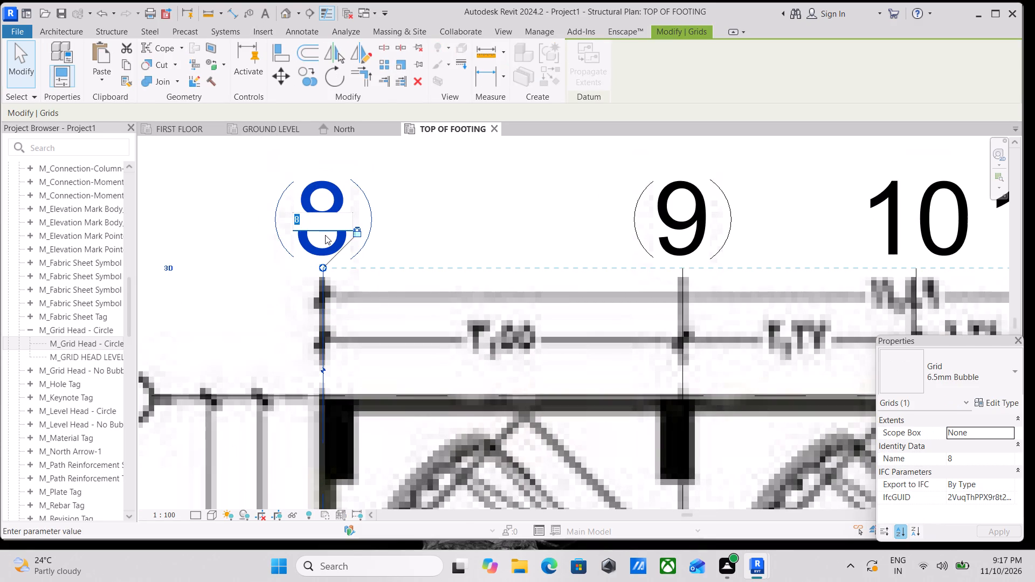
pyautogui.press('a')
pyautogui.press('Return')
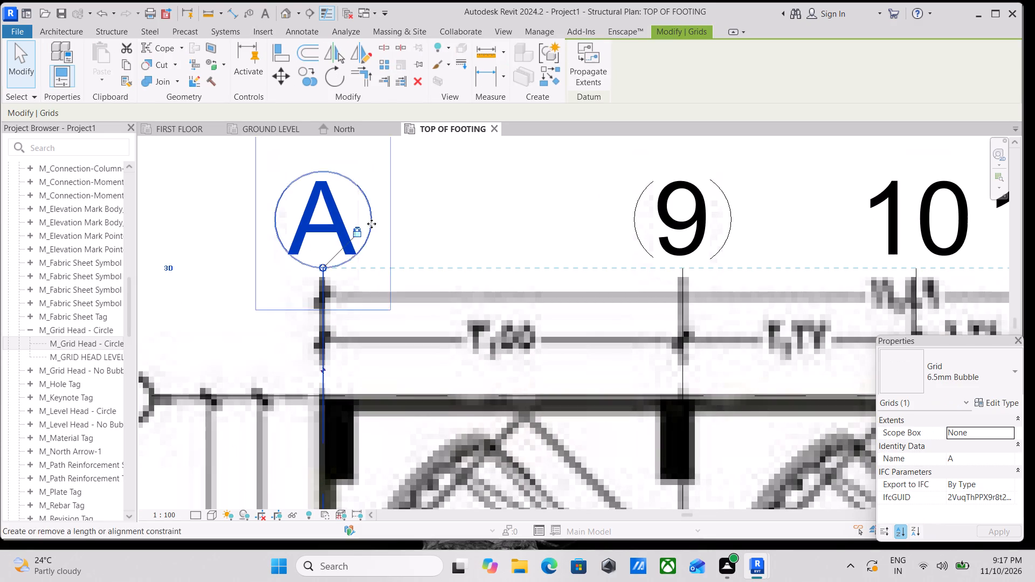
pyautogui.scroll(-3, 692, 209)
pyautogui.doubleClick(692, 209)
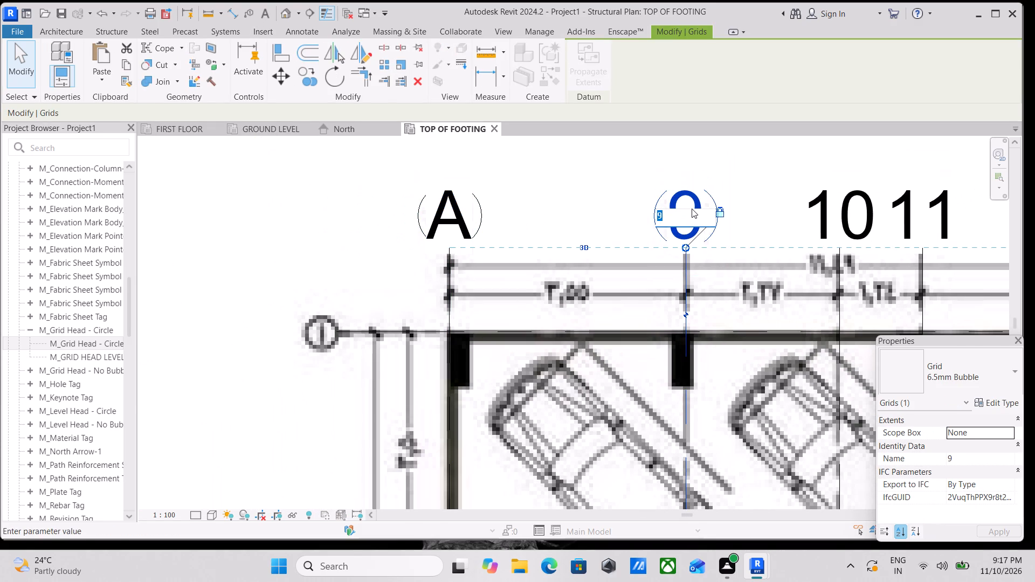
pyautogui.press('b')
pyautogui.press('Return')
# Rename the third vertical grid as C and the fourth vertical grid as D.
pyautogui.scroll(-3, 823, 180)
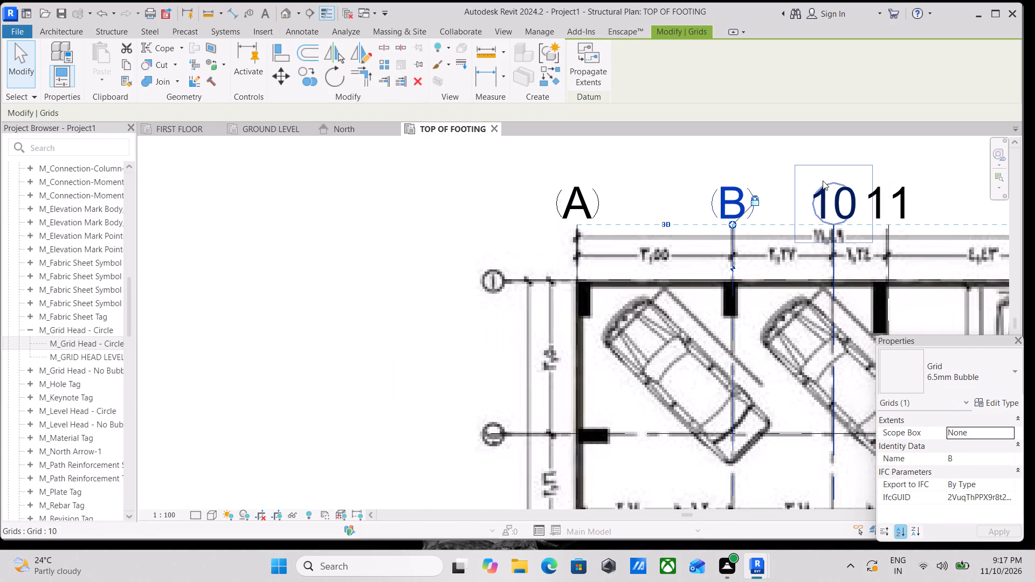
pyautogui.doubleClick(843, 202)
pyautogui.press('c')
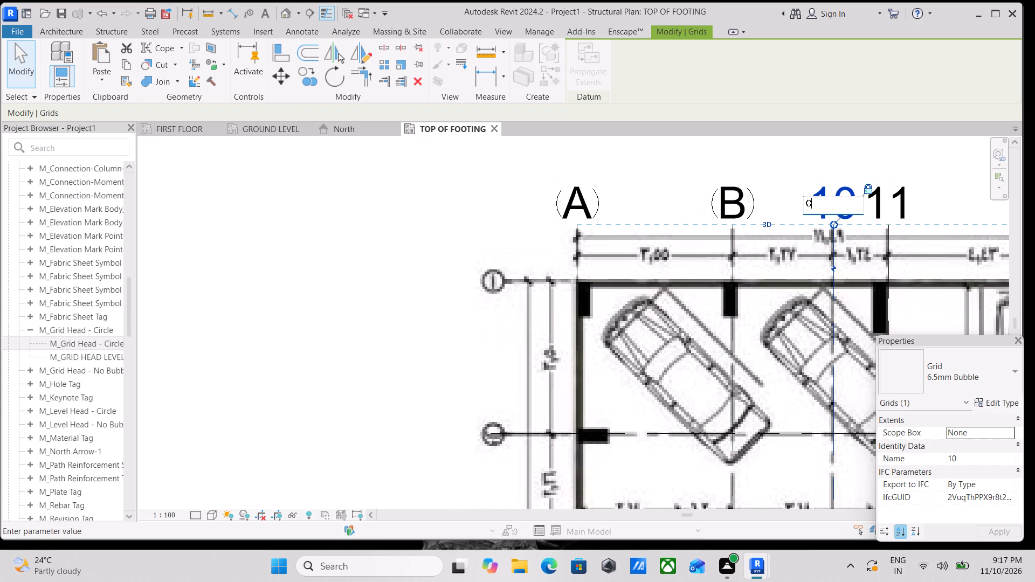
pyautogui.press('Return')
pyautogui.scroll(-1, 860, 207)
pyautogui.scroll(3, 921, 205)
pyautogui.click(894, 203)
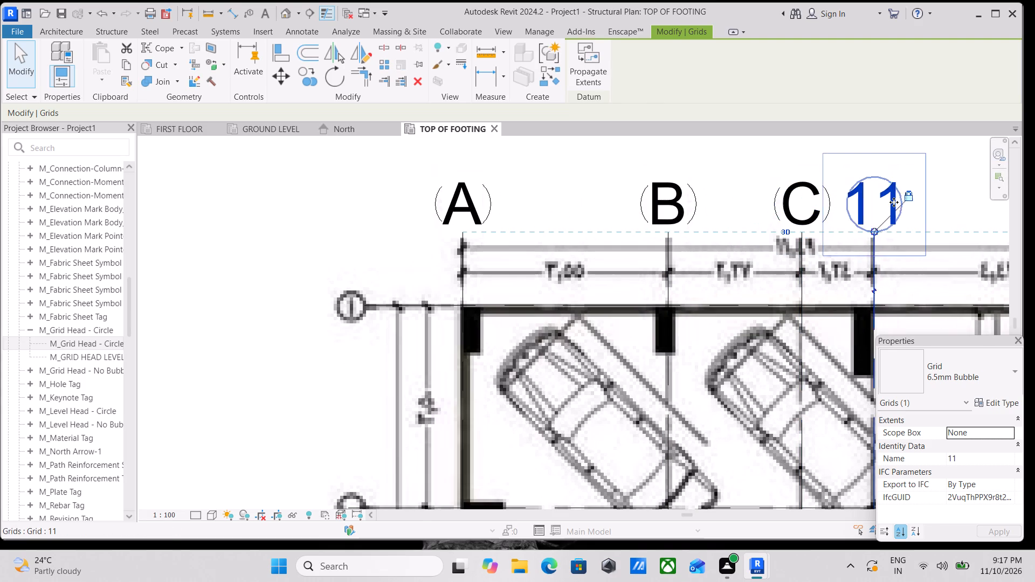
pyautogui.click(894, 202)
pyautogui.press('d')
pyautogui.press('Return')
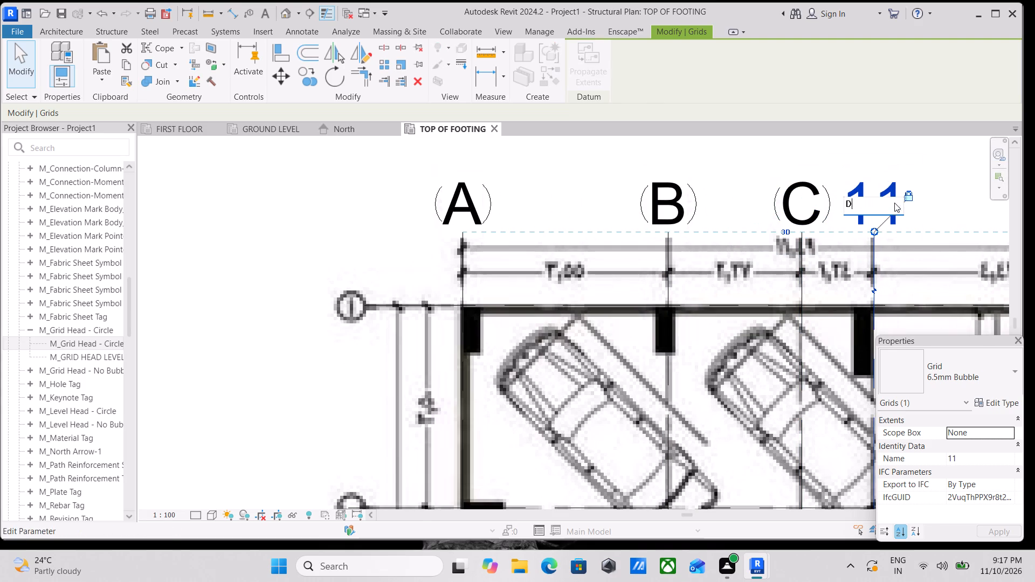
# Rename the rightmost vertical grid as E.
pyautogui.scroll(-7, 894, 203)
pyautogui.moveTo(859, 173); pyautogui.dragTo(687, 193, button='middle')
pyautogui.scroll(4, 827, 217)
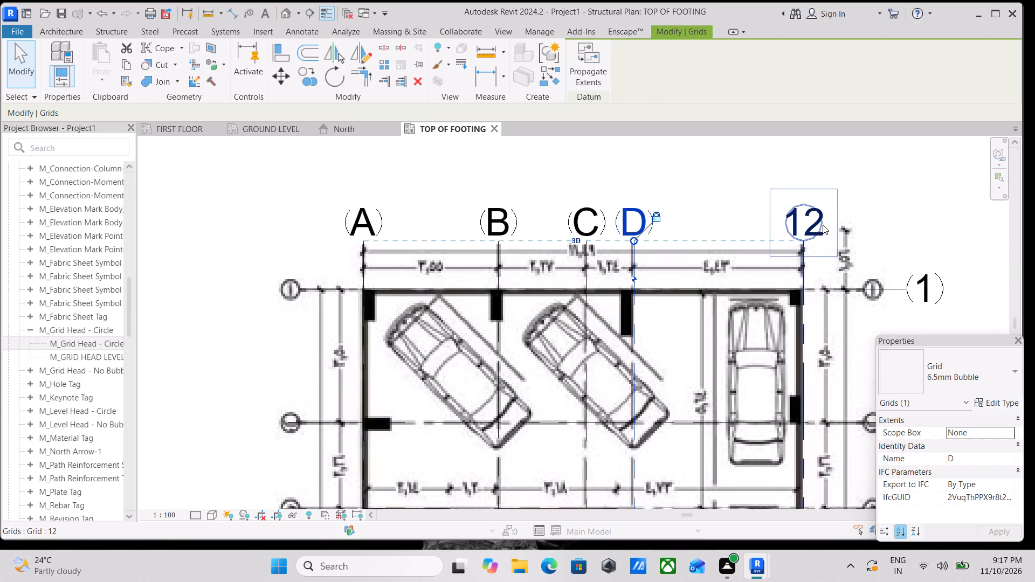
pyautogui.scroll(3, 823, 225)
pyautogui.doubleClick(818, 223)
pyautogui.click(809, 220)
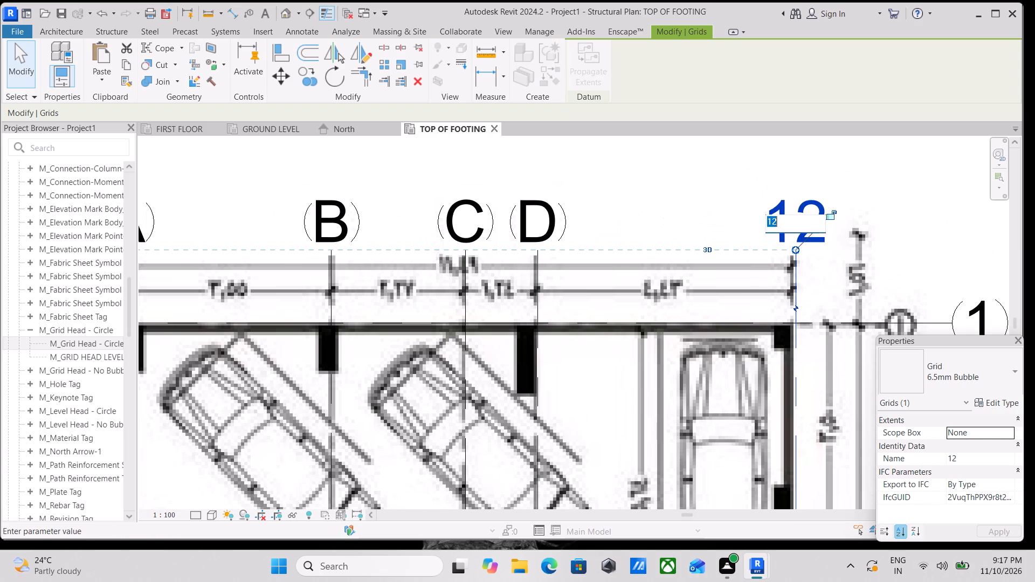
pyautogui.press('e')
pyautogui.press('Return')
# Lock the upper end of grid E to its alignment with the other vertical grid heads.
pyautogui.scroll(-5, 809, 220)
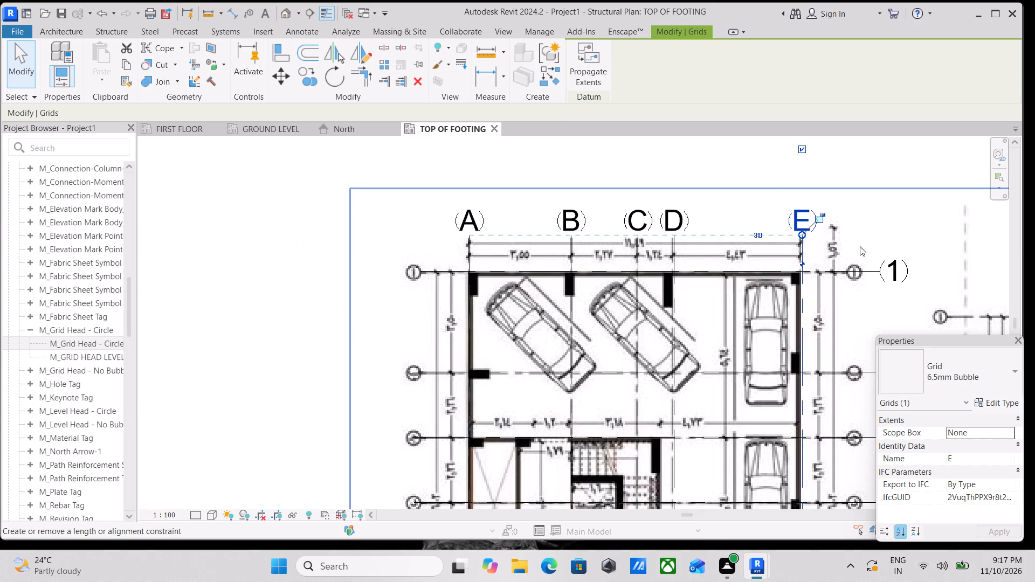
pyautogui.scroll(10, 833, 221)
pyautogui.click(801, 210)
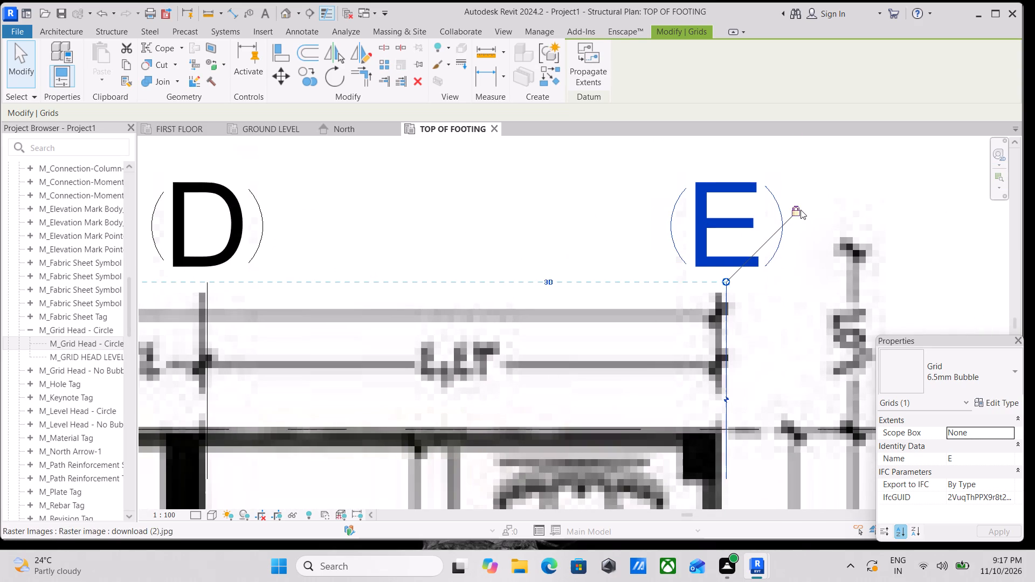
# Examine the traced grids against the parking plan, including its lower end and the corner column where grids A and 1 meet.
pyautogui.scroll(-18, 801, 210)
pyautogui.moveTo(776, 250); pyautogui.dragTo(627, 153, button='middle')
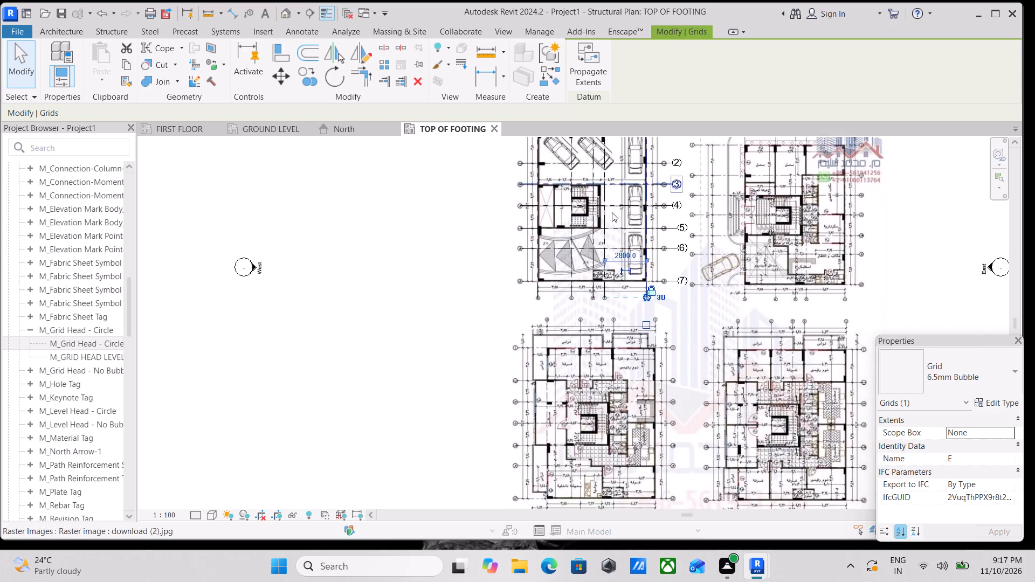
pyautogui.scroll(4, 595, 249)
pyautogui.moveTo(525, 231); pyautogui.dragTo(534, 252, button='middle')
pyautogui.scroll(1, 534, 109)
pyautogui.moveTo(565, 117); pyautogui.dragTo(601, 240, button='middle')
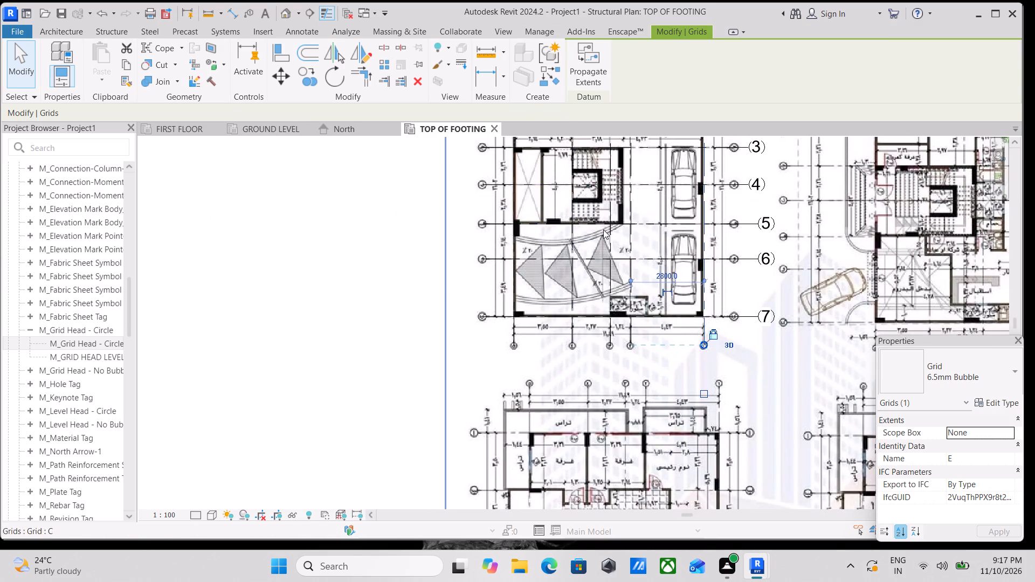
pyautogui.scroll(-3, 600, 214)
pyautogui.moveTo(599, 214); pyautogui.dragTo(647, 441, button='middle')
pyautogui.scroll(7, 633, 408)
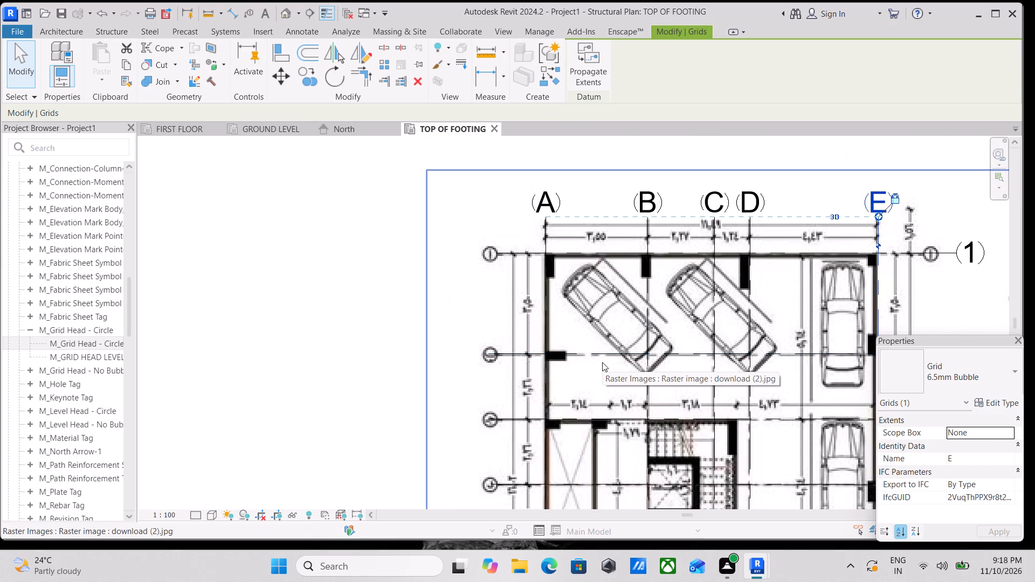
pyautogui.scroll(3, 602, 362)
pyautogui.scroll(3, 528, 310)
pyautogui.moveTo(531, 203); pyautogui.dragTo(572, 343, button='middle')
pyautogui.scroll(3, 574, 342)
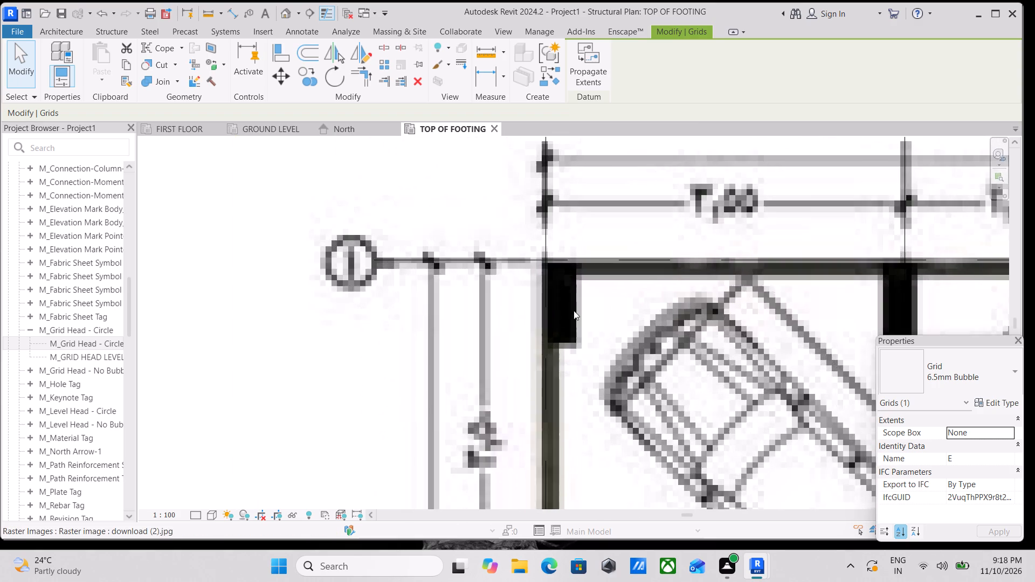
pyautogui.scroll(-4, 572, 292)
pyautogui.scroll(7, 552, 234)
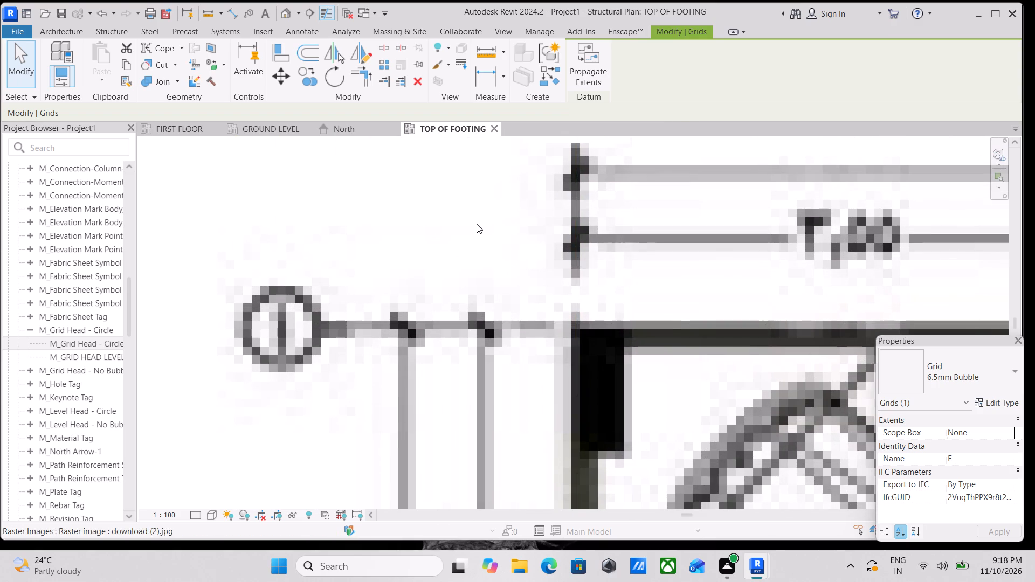
pyautogui.scroll(-5, 477, 224)
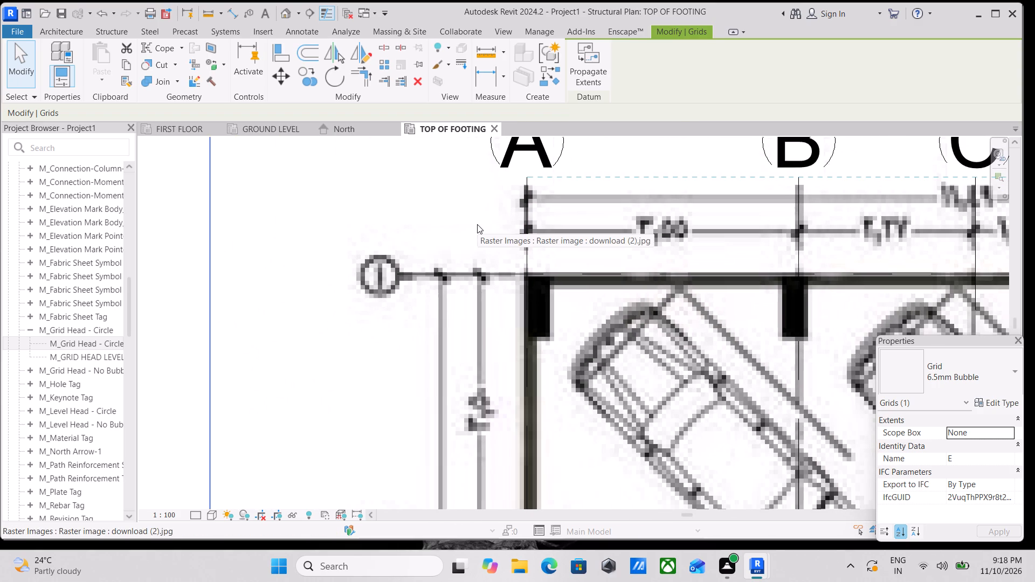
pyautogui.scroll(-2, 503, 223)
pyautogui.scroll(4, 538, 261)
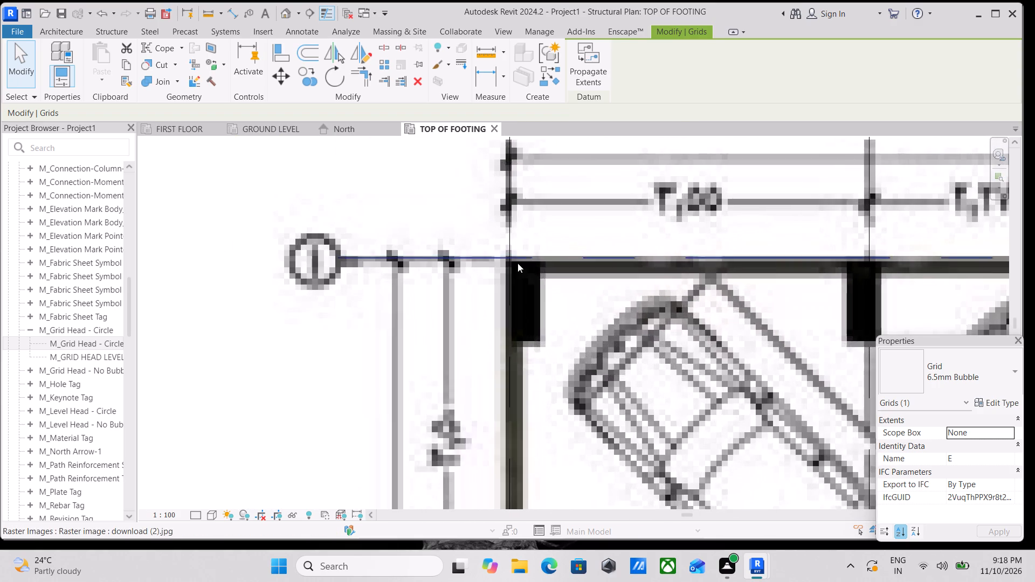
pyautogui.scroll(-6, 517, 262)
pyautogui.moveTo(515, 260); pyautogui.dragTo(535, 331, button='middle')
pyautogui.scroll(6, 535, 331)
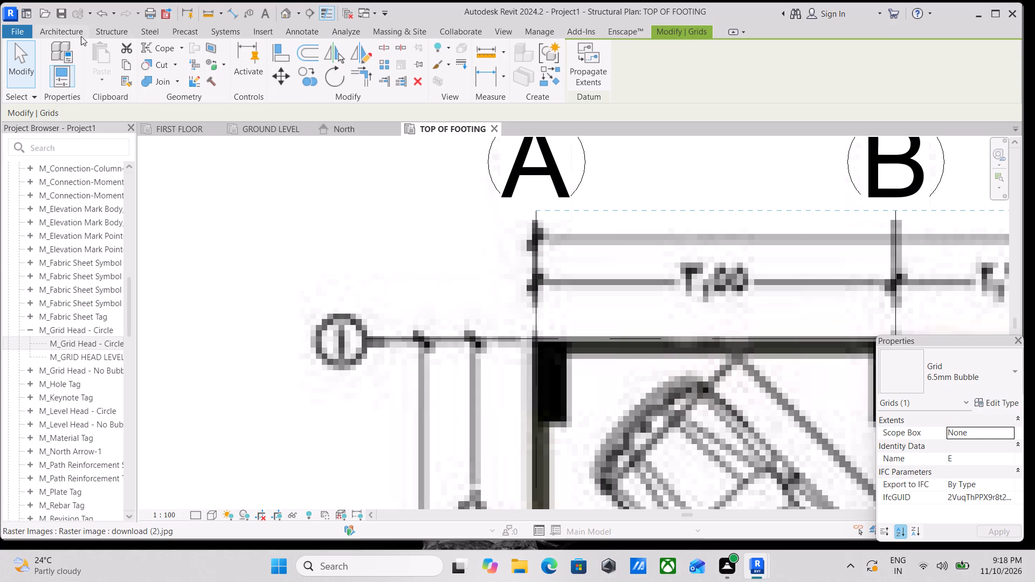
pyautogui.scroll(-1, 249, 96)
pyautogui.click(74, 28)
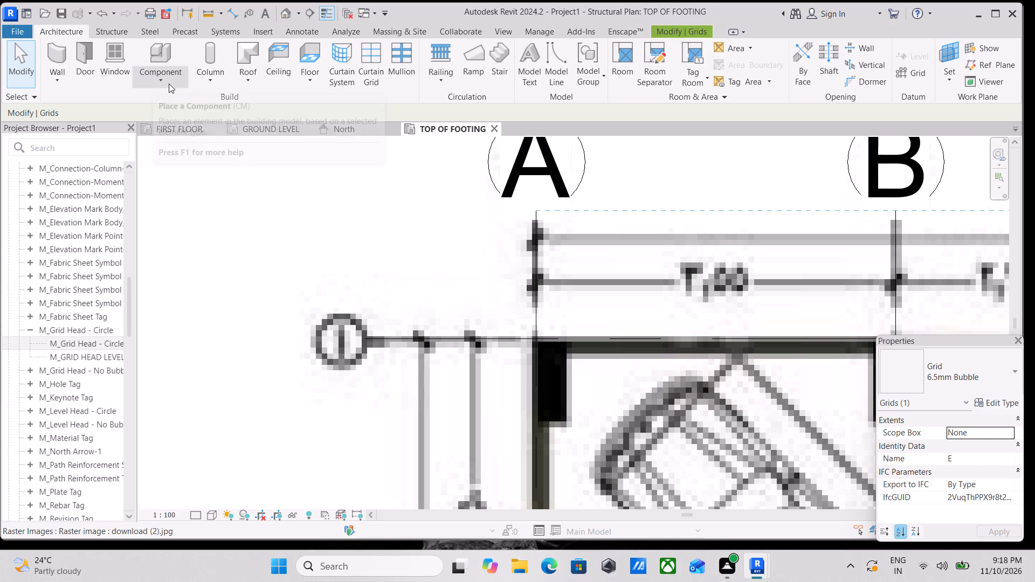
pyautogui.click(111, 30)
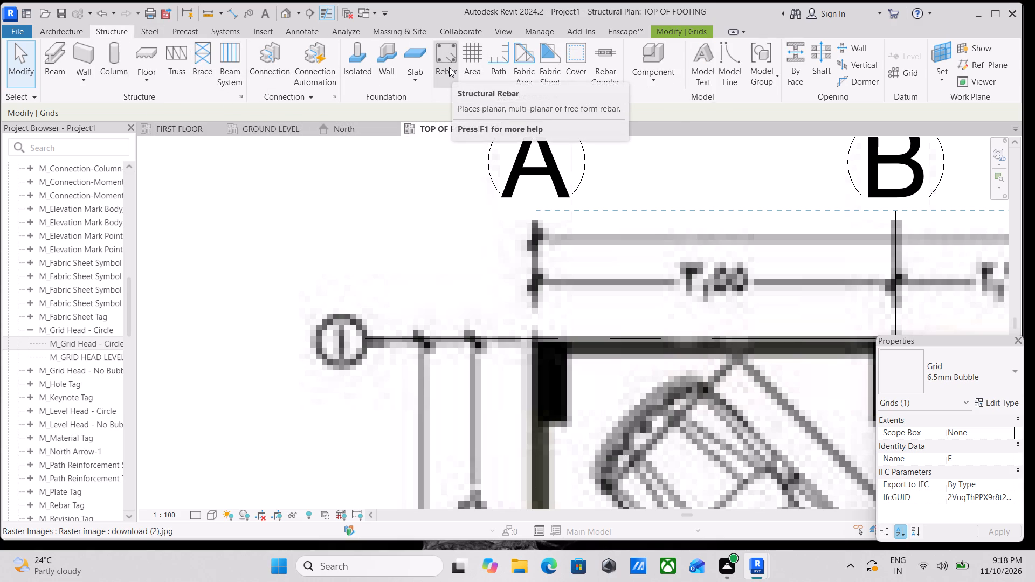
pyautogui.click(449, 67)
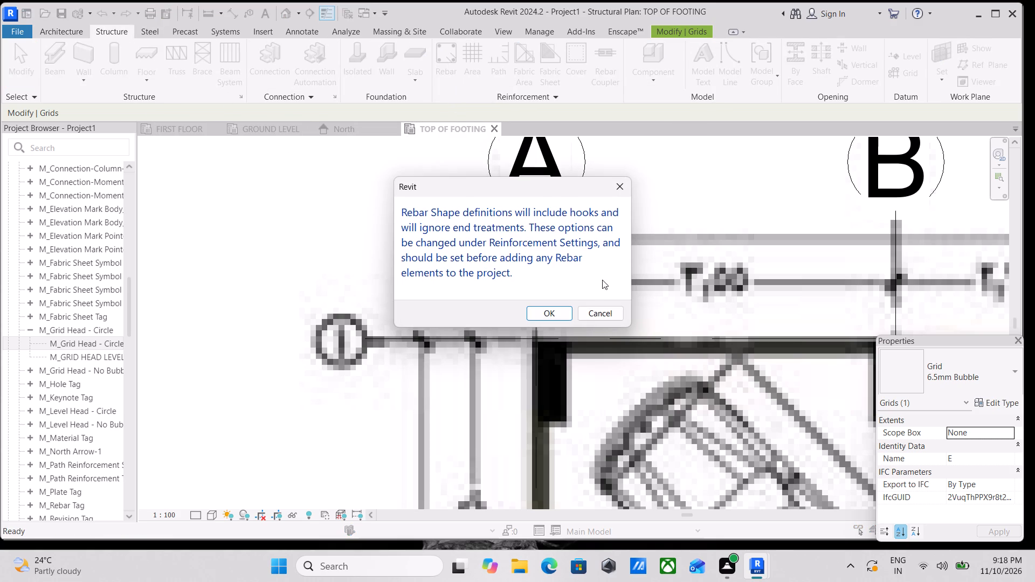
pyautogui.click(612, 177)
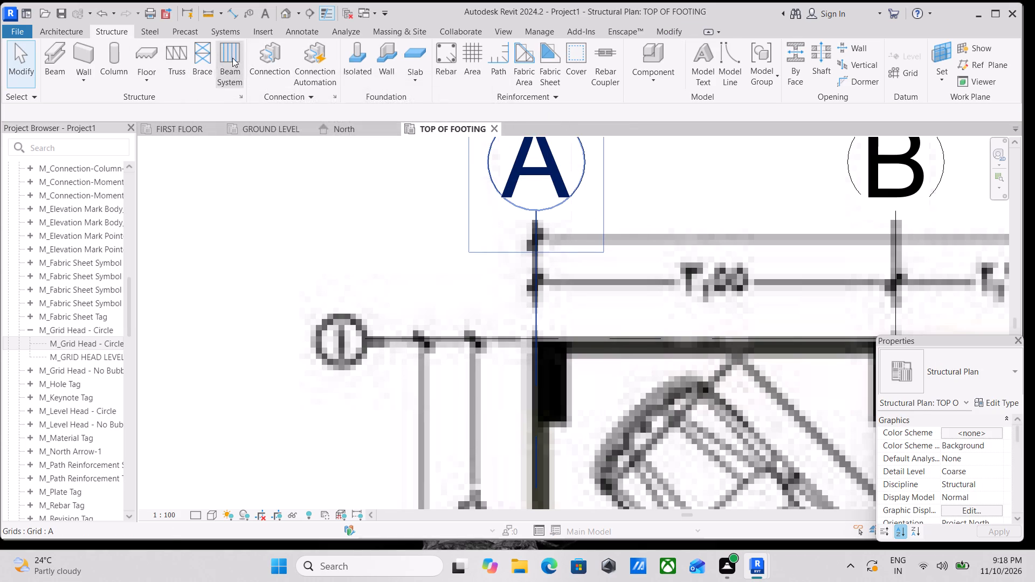
# Start an isolated foundation and duplicate the M_Footing-Rectangular 1800 x 1200 x 450mm type as 1000 MM X 1000MM X 450 MM.
pyautogui.click(347, 65)
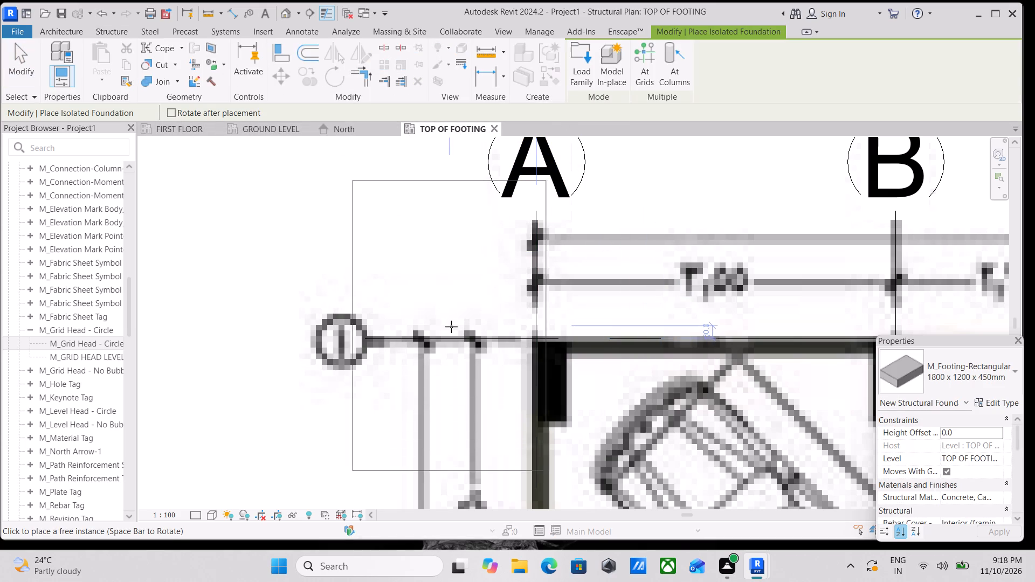
pyautogui.scroll(-10, 451, 325)
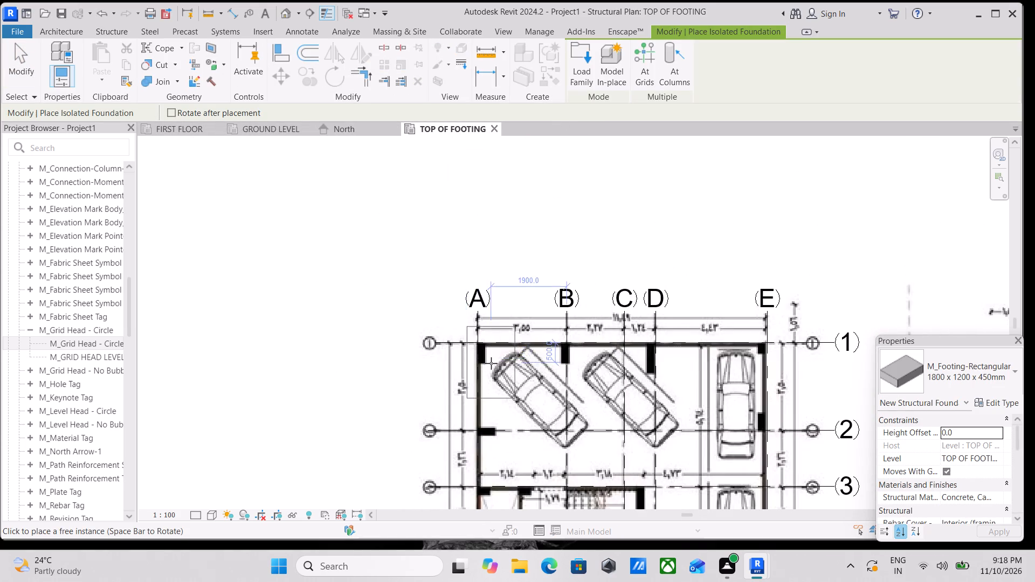
pyautogui.scroll(6, 491, 362)
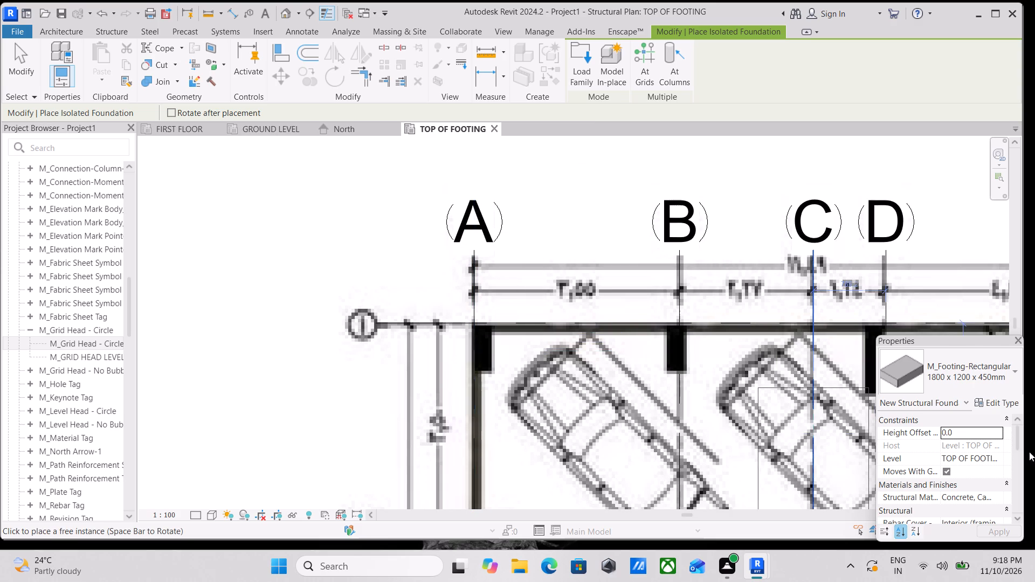
pyautogui.click(986, 379)
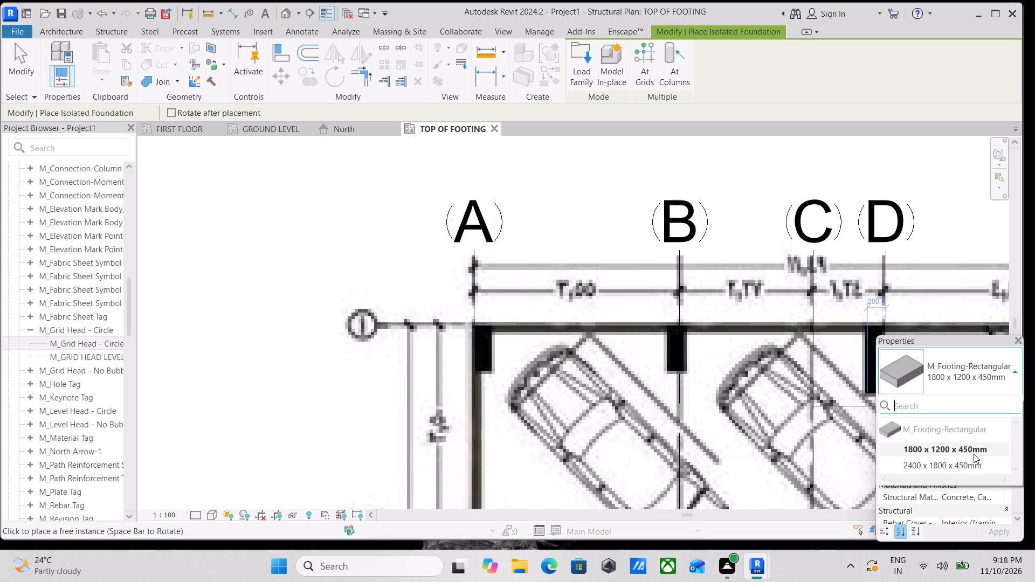
pyautogui.click(962, 448)
pyautogui.click(993, 404)
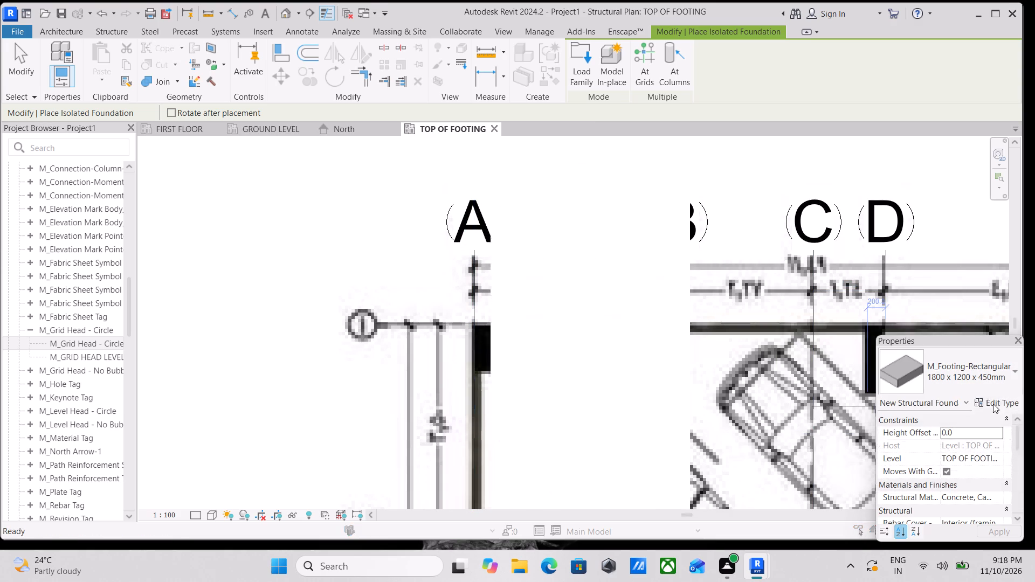
pyautogui.click(975, 130)
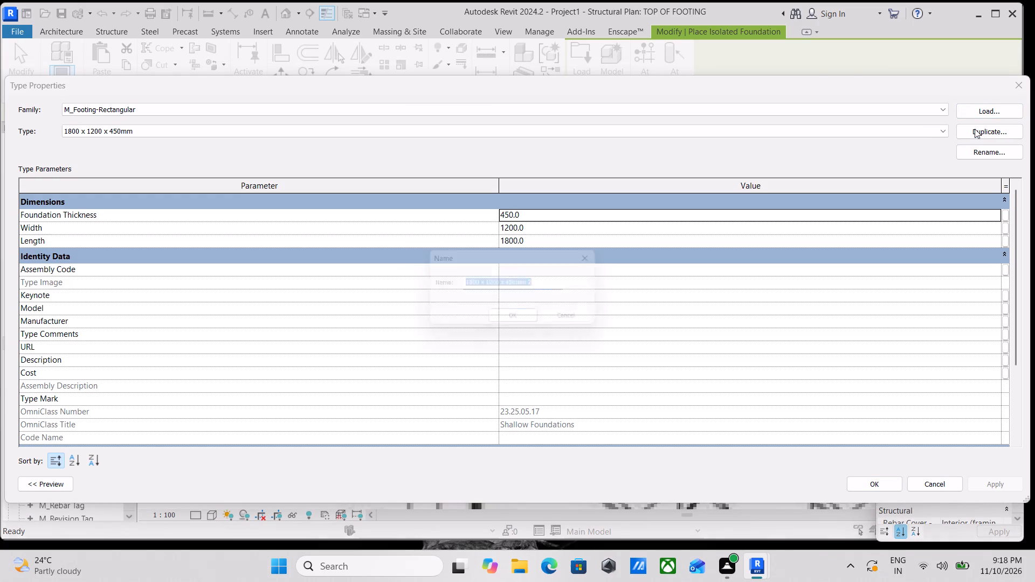
pyautogui.write('100')
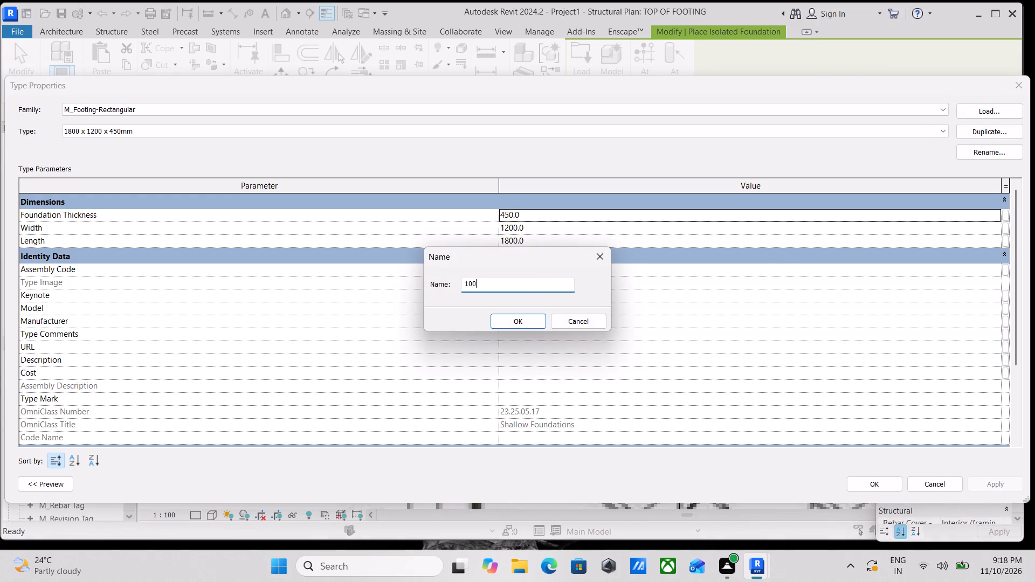
pyautogui.press('0')
pyautogui.press('space')
pyautogui.write('MM')
pyautogui.press('space')
pyautogui.write('X 100')
pyautogui.write('0MM')
pyautogui.press('space')
pyautogui.press('x')
pyautogui.press('space')
pyautogui.write('450')
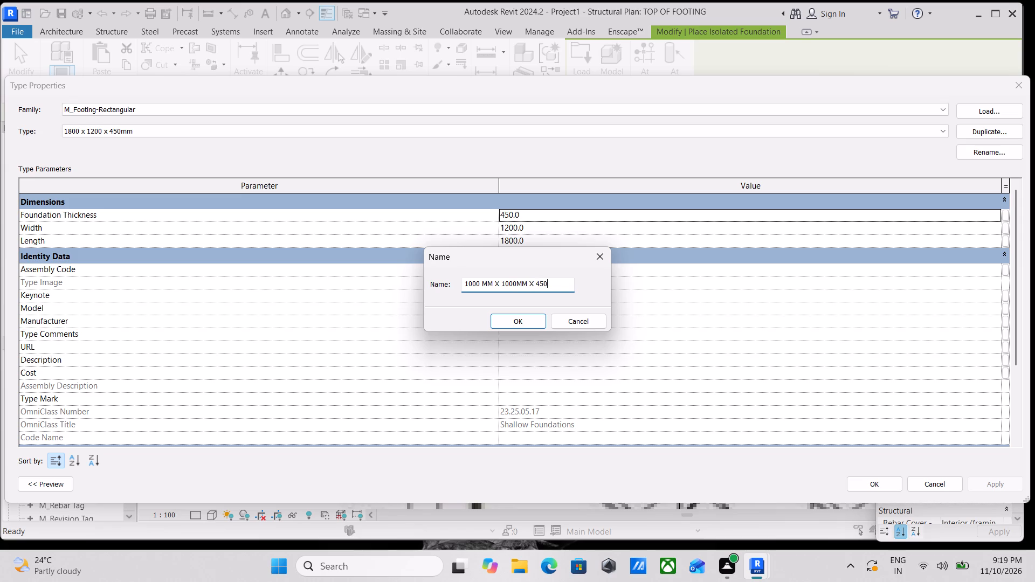
pyautogui.press('space')
pyautogui.write('MM')
pyautogui.click(522, 322)
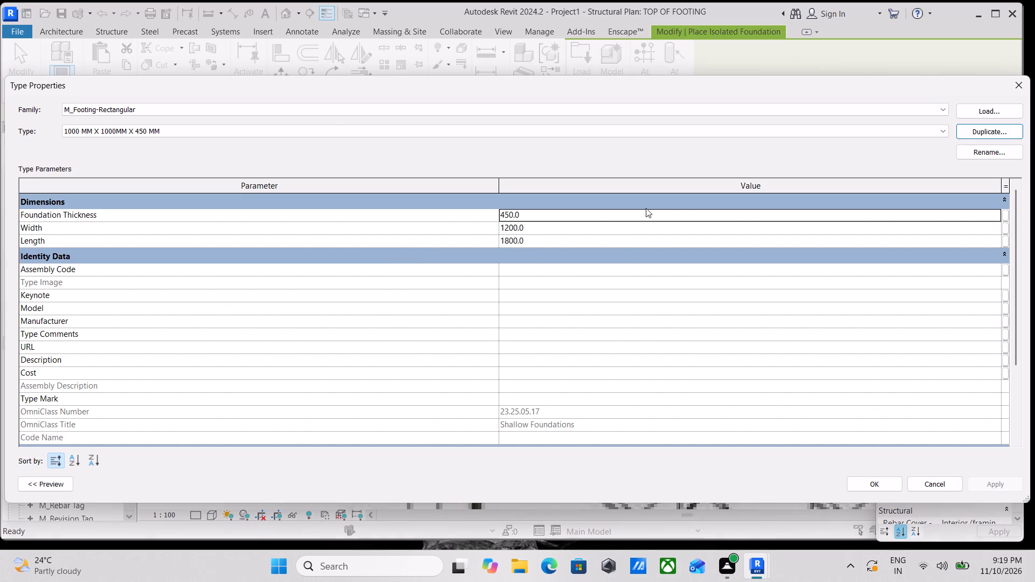
# Set the new footing type's width and length to 1000 mm each.
pyautogui.click(579, 227)
pyautogui.write('100')
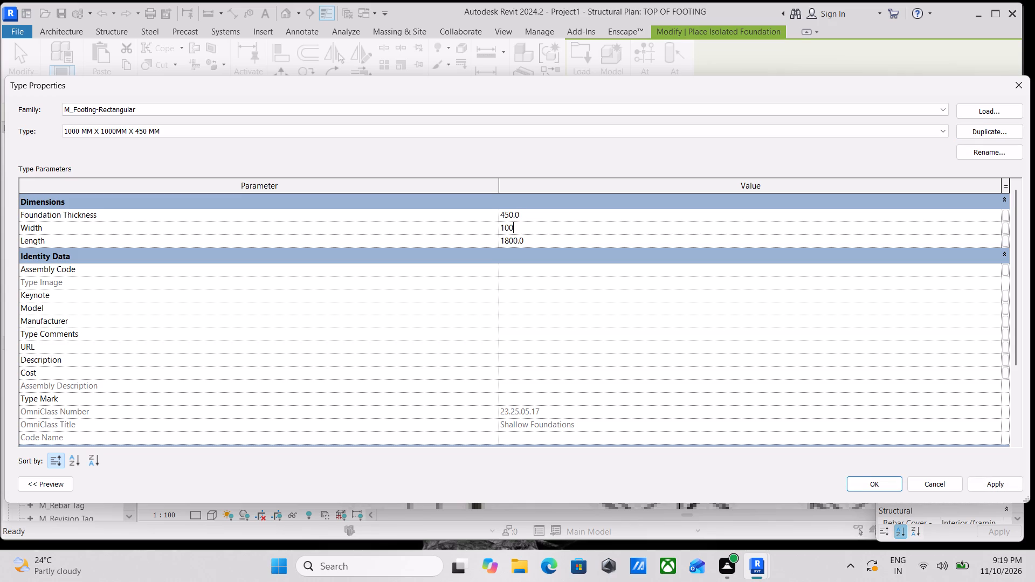
pyautogui.press('0')
pyautogui.click(556, 240)
pyautogui.write('1000')
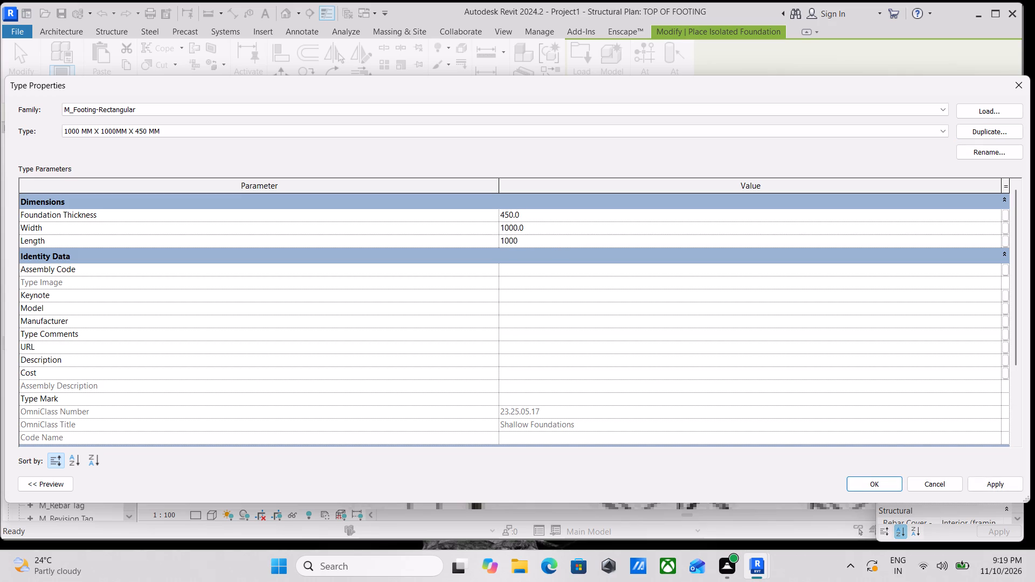
pyautogui.click(1002, 488)
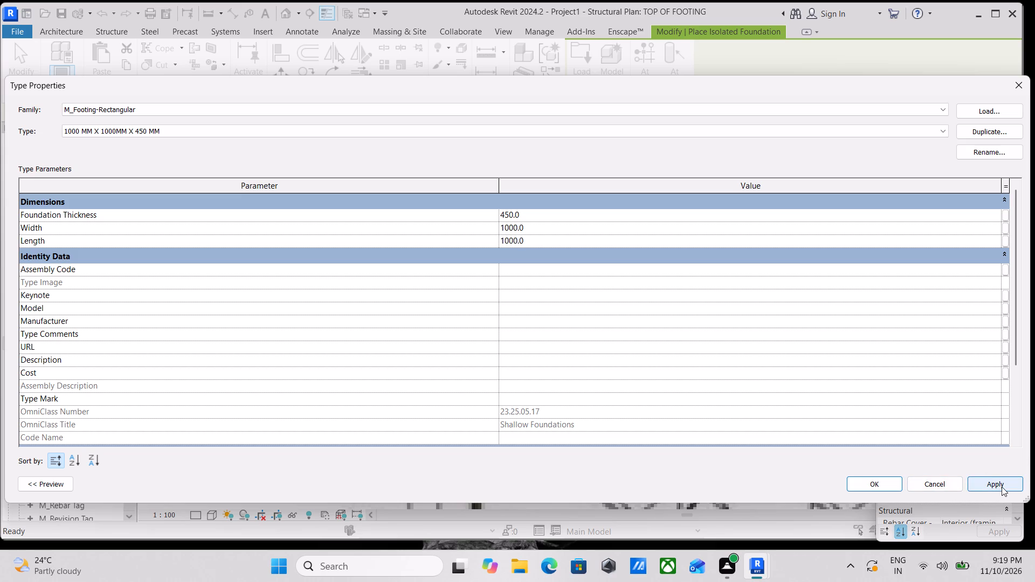
pyautogui.click(875, 484)
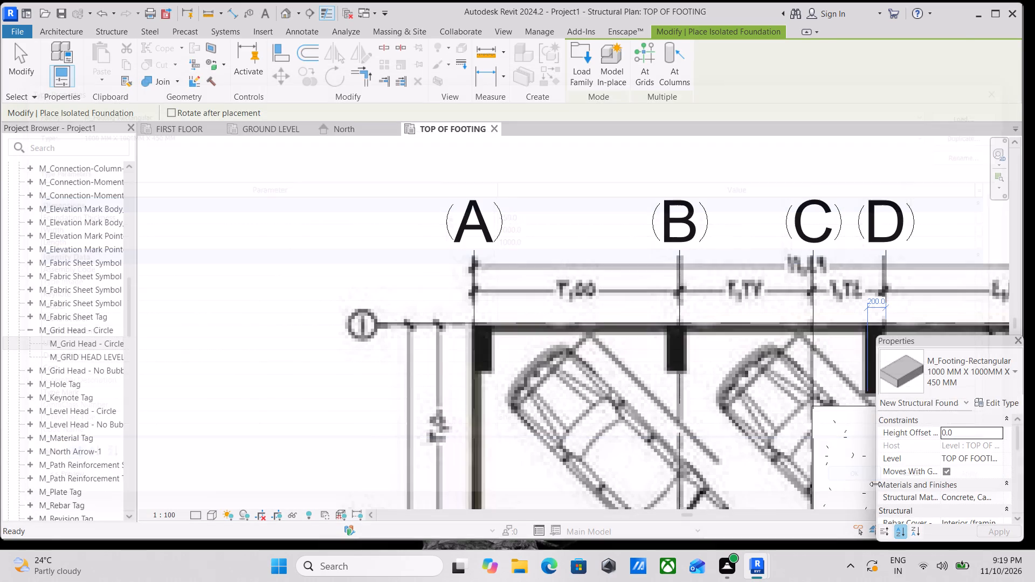
# Place 1000 MM X 1000MM X 450 MM footings where grid 1 crosses grids A and B.
pyautogui.scroll(3, 471, 368)
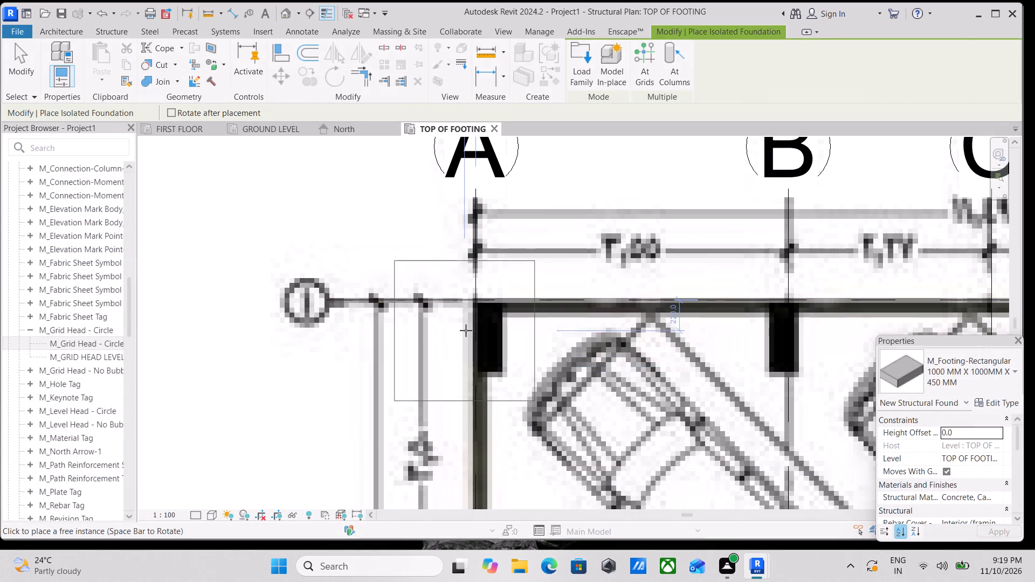
pyautogui.scroll(-1, 474, 300)
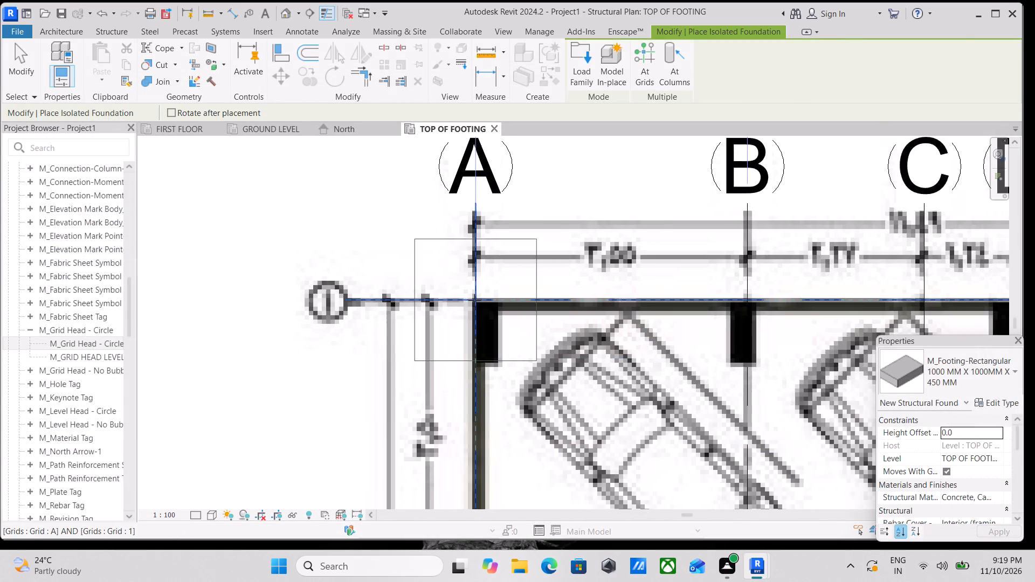
pyautogui.scroll(2, 474, 300)
pyautogui.click(474, 298)
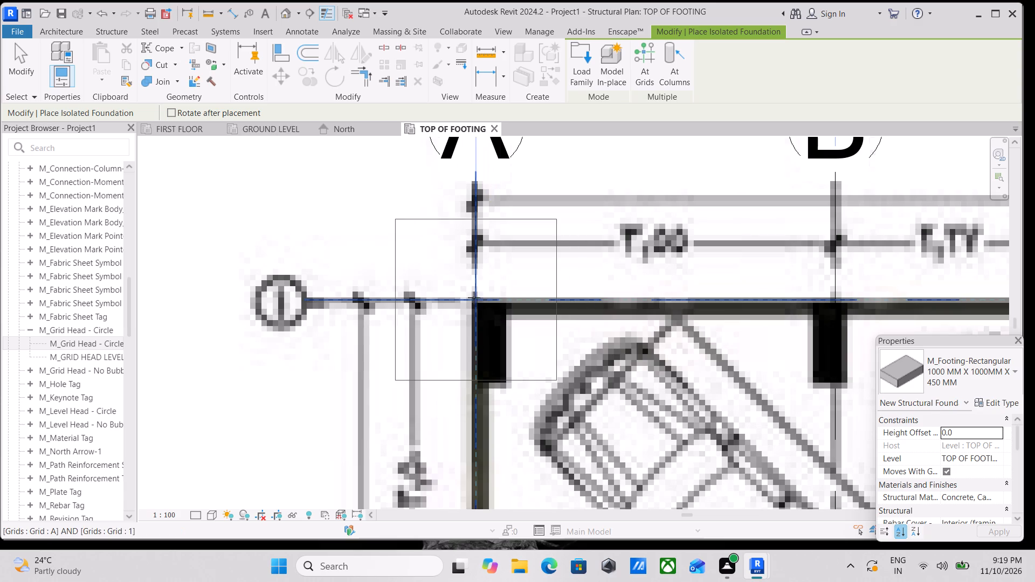
pyautogui.scroll(-3, 595, 281)
pyautogui.moveTo(592, 280); pyautogui.dragTo(492, 286, button='middle')
pyautogui.scroll(-1, 628, 294)
pyautogui.moveTo(623, 291); pyautogui.dragTo(530, 293, button='middle')
pyautogui.scroll(3, 546, 302)
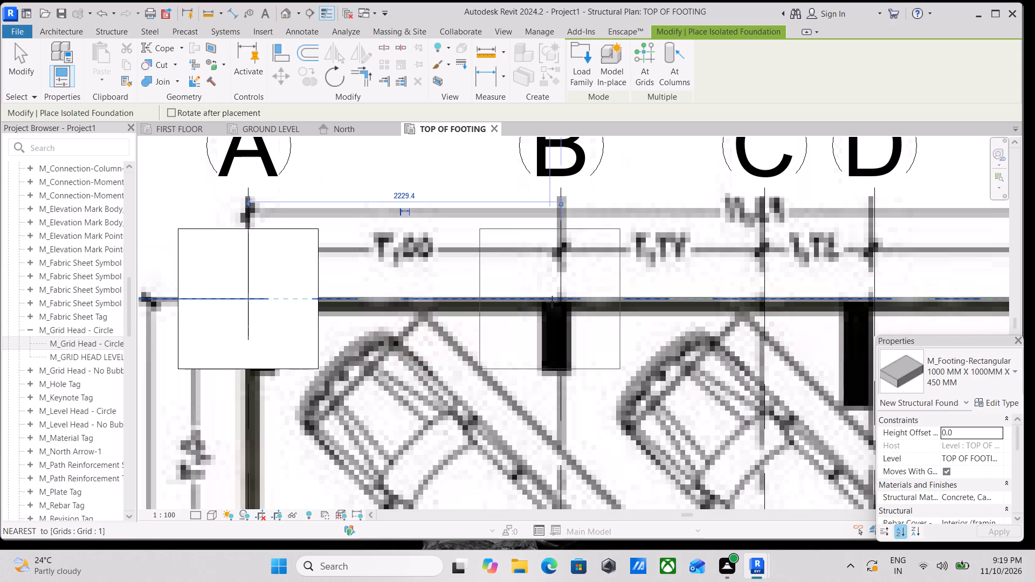
pyautogui.click(563, 299)
# Place 1000 MM X 1000MM X 450 MM footings where grid 1 crosses grids C and E.
pyautogui.scroll(-3, 603, 286)
pyautogui.moveTo(601, 284); pyautogui.dragTo(475, 310, button='middle')
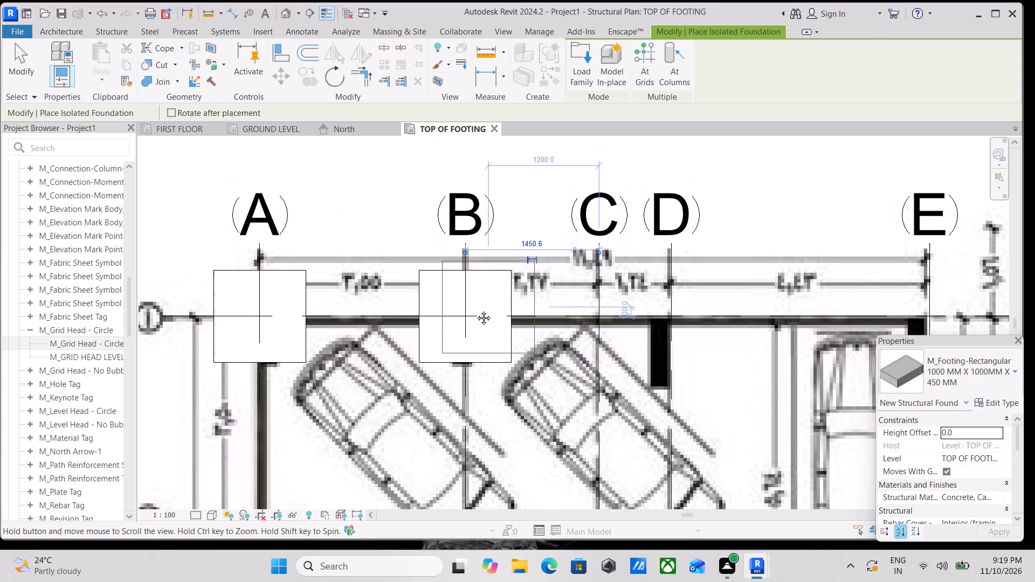
pyautogui.moveTo(475, 310); pyautogui.dragTo(479, 311, button='middle')
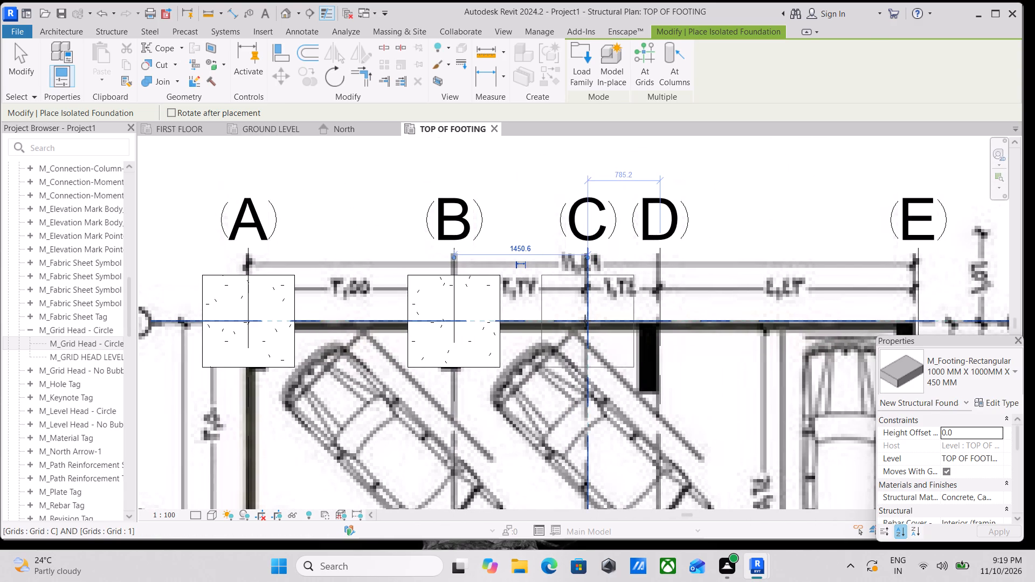
pyautogui.click(585, 321)
pyautogui.scroll(-2, 585, 320)
pyautogui.moveTo(584, 318); pyautogui.dragTo(496, 299, button='middle')
pyautogui.scroll(2, 734, 309)
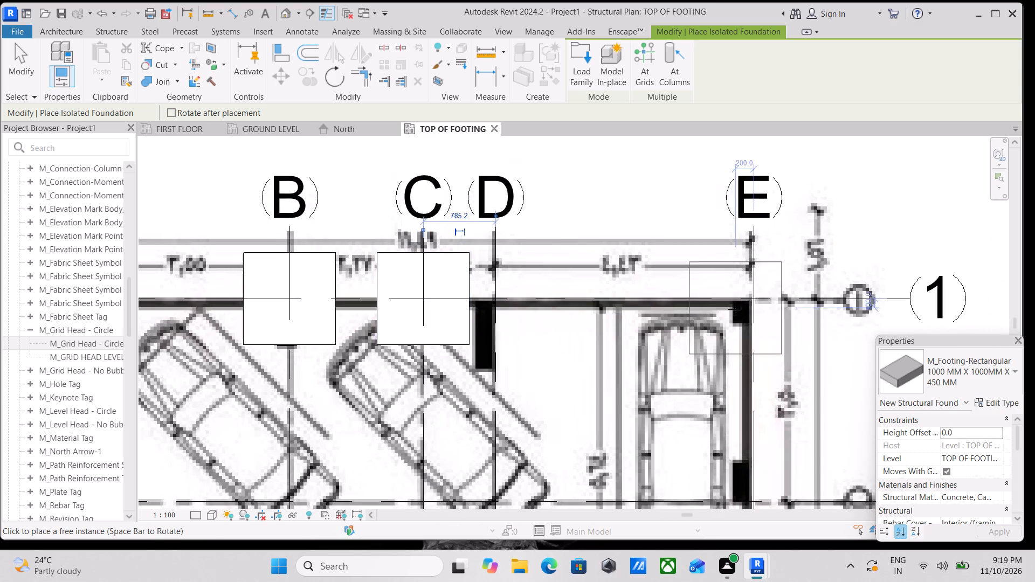
pyautogui.scroll(1, 734, 309)
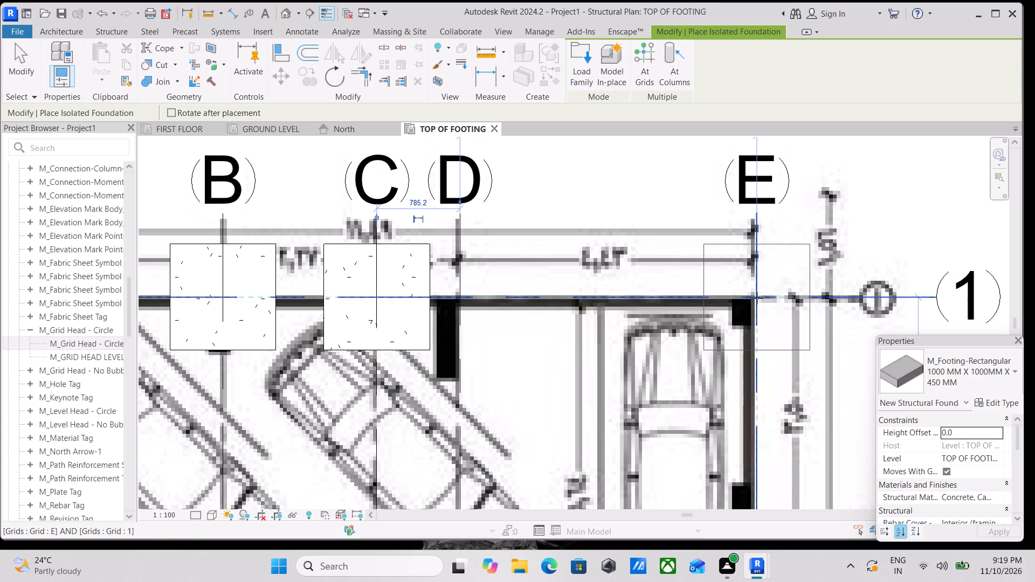
pyautogui.click(756, 297)
# Place 1000 MM X 1000MM X 450 MM footings where grid A crosses grids 2 and 3.
pyautogui.scroll(-10, 756, 296)
pyautogui.moveTo(721, 325); pyautogui.dragTo(750, 257, button='middle')
pyautogui.scroll(1, 750, 258)
pyautogui.scroll(8, 545, 332)
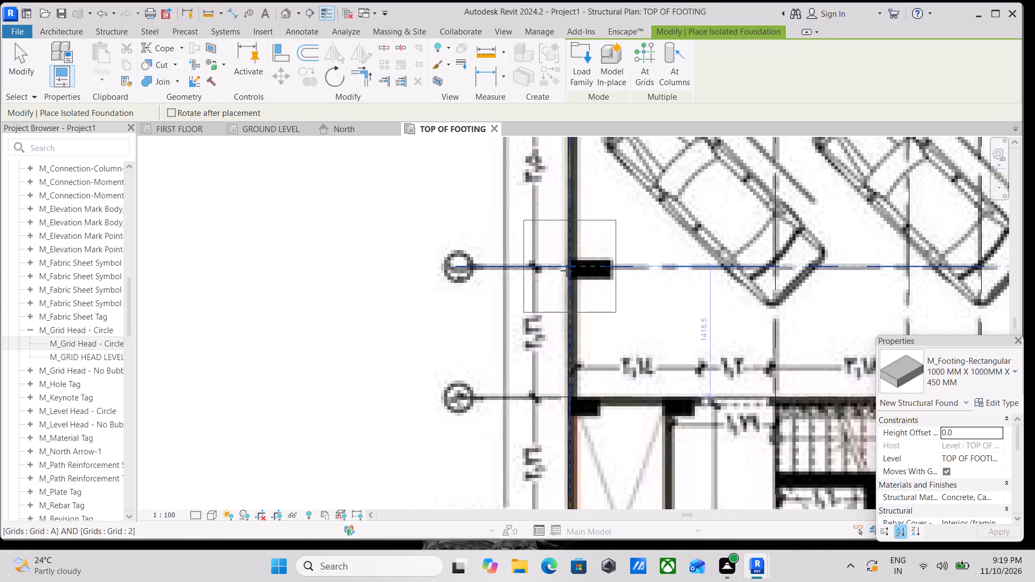
pyautogui.click(572, 266)
pyautogui.scroll(-7, 572, 265)
pyautogui.moveTo(574, 265); pyautogui.dragTo(532, 264, button='middle')
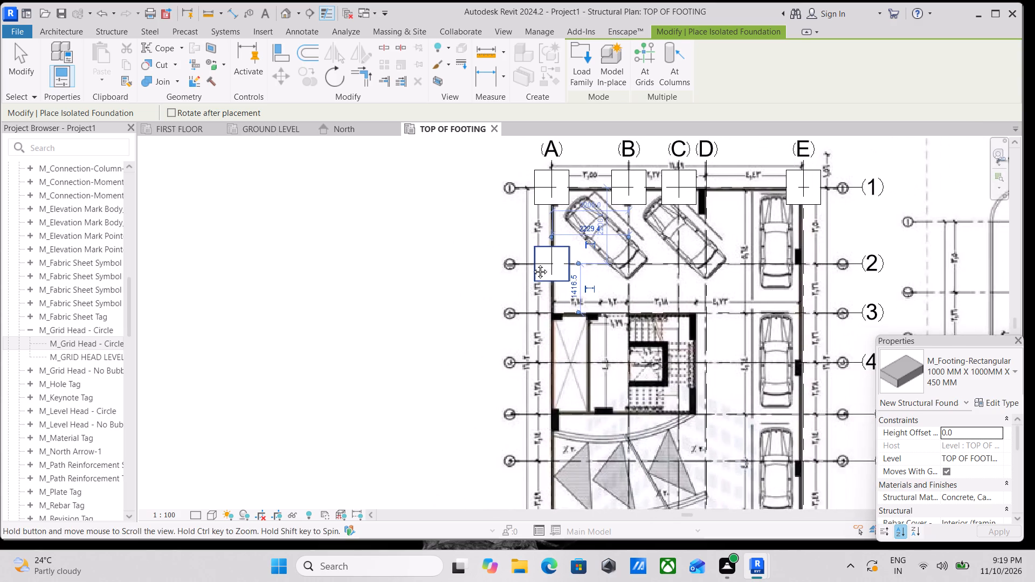
pyautogui.moveTo(532, 264); pyautogui.dragTo(512, 264, button='middle')
pyautogui.scroll(4, 521, 268)
pyautogui.scroll(4, 502, 339)
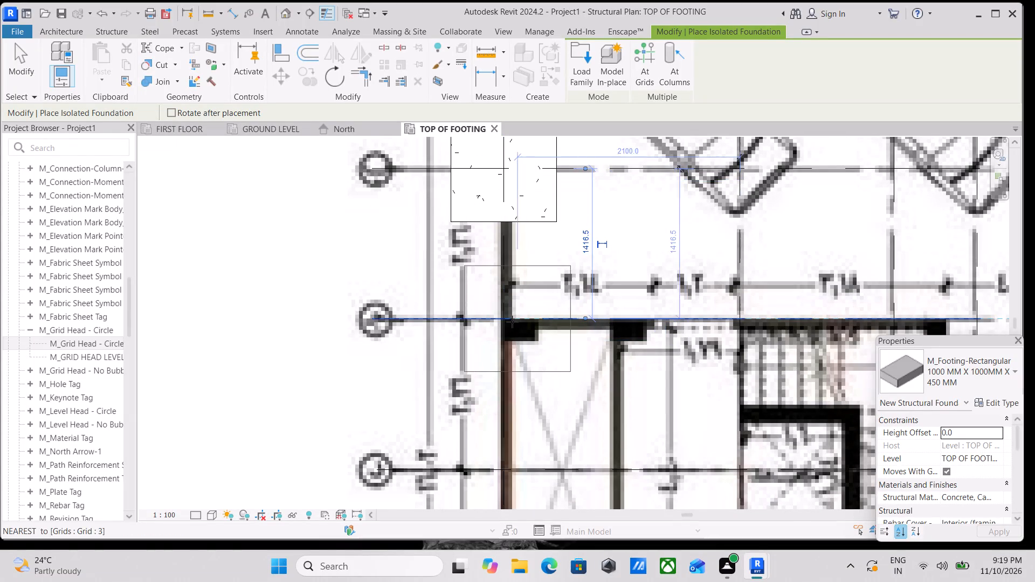
pyautogui.click(503, 322)
# Place 1000 MM X 1000MM X 450 MM footings where grid 3 crosses grids B and D.
pyautogui.scroll(-2, 503, 322)
pyautogui.moveTo(502, 321); pyautogui.dragTo(418, 317, button='middle')
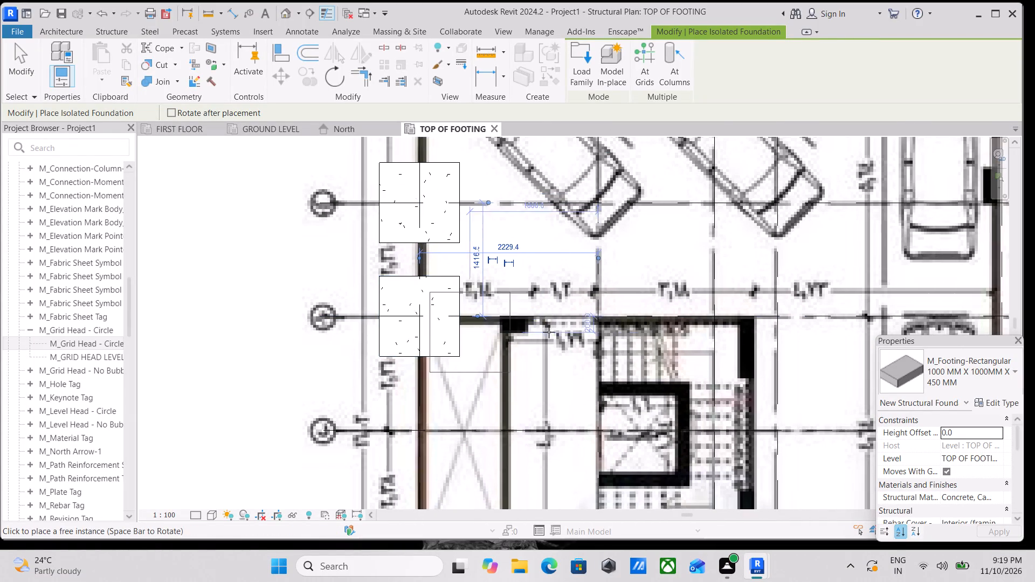
pyautogui.scroll(3, 588, 321)
pyautogui.scroll(-5, 629, 307)
pyautogui.scroll(-3, 691, 292)
pyautogui.moveTo(688, 290); pyautogui.dragTo(575, 295, button='middle')
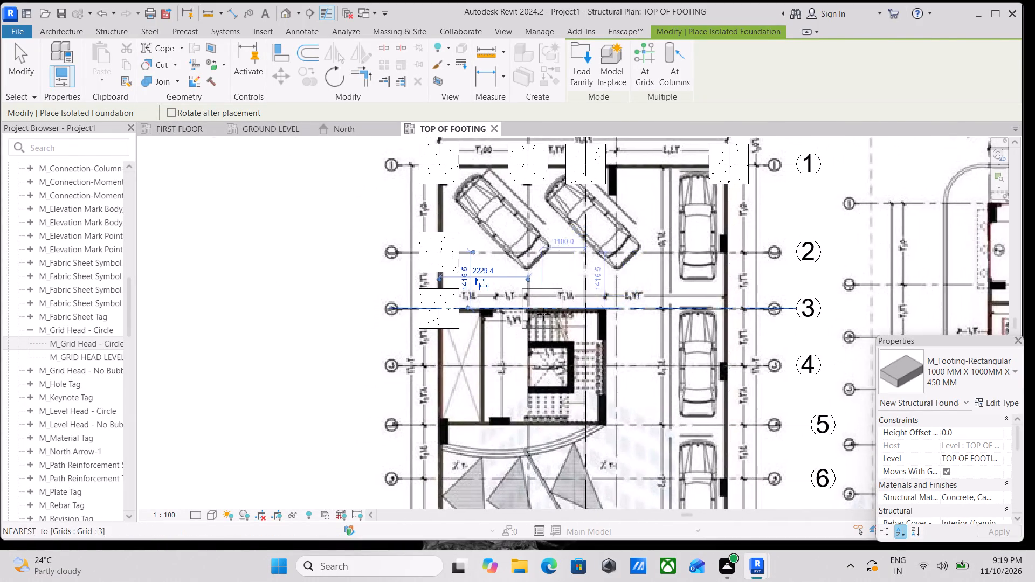
pyautogui.scroll(4, 543, 314)
pyautogui.click(512, 309)
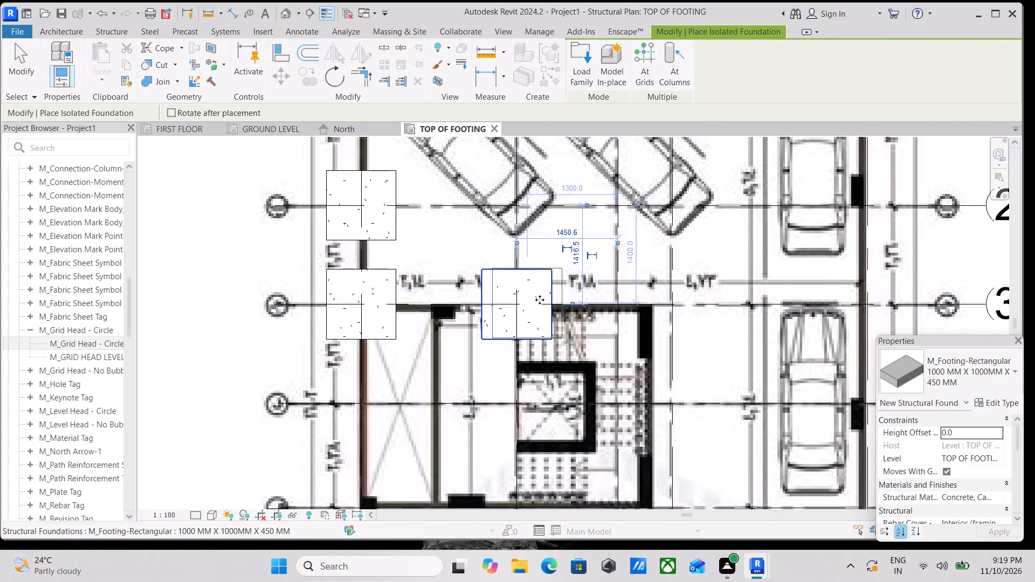
pyautogui.scroll(-3, 543, 300)
pyautogui.moveTo(548, 300); pyautogui.dragTo(521, 335, button='middle')
pyautogui.scroll(4, 583, 356)
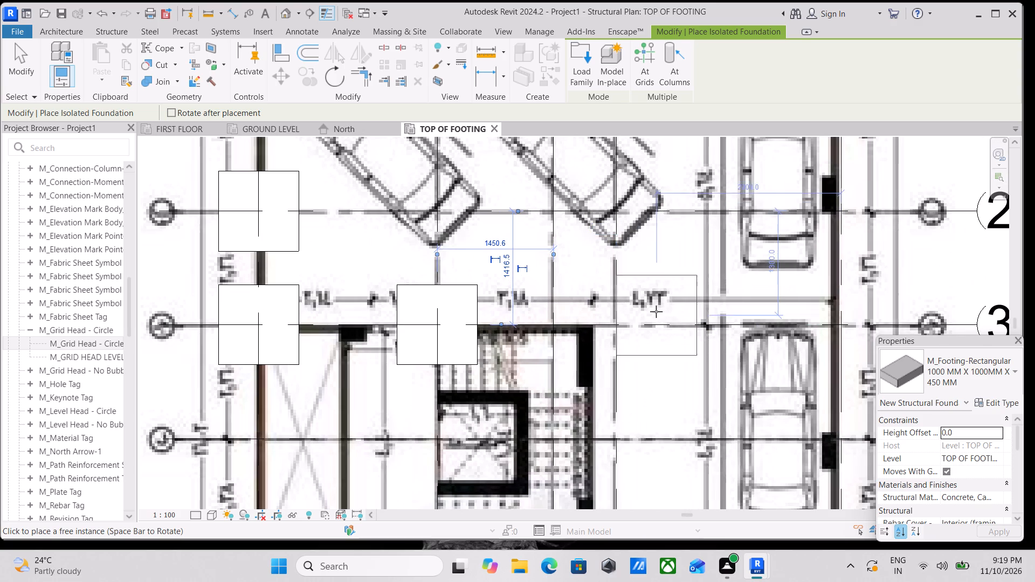
pyautogui.scroll(3, 605, 306)
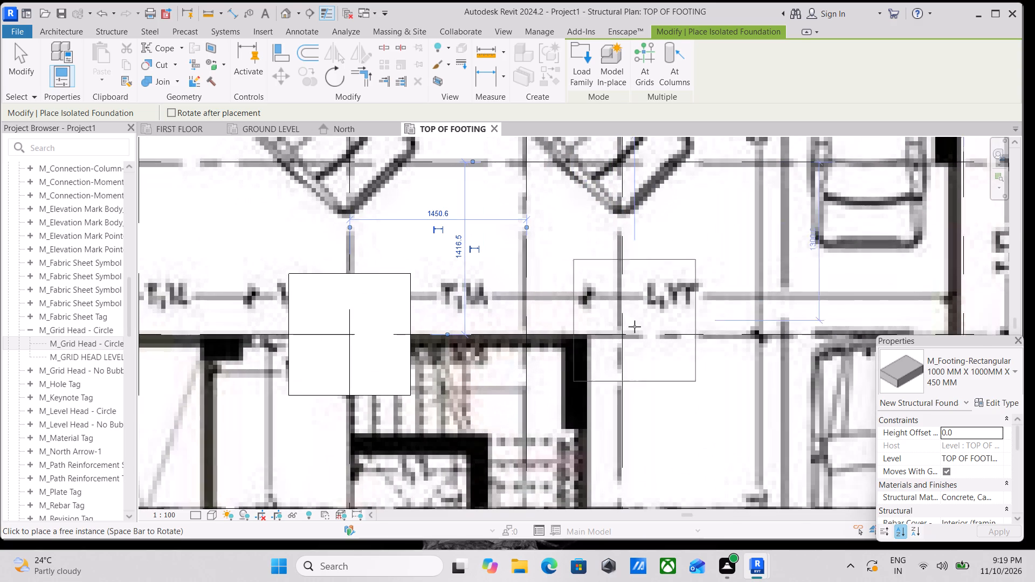
pyautogui.click(618, 337)
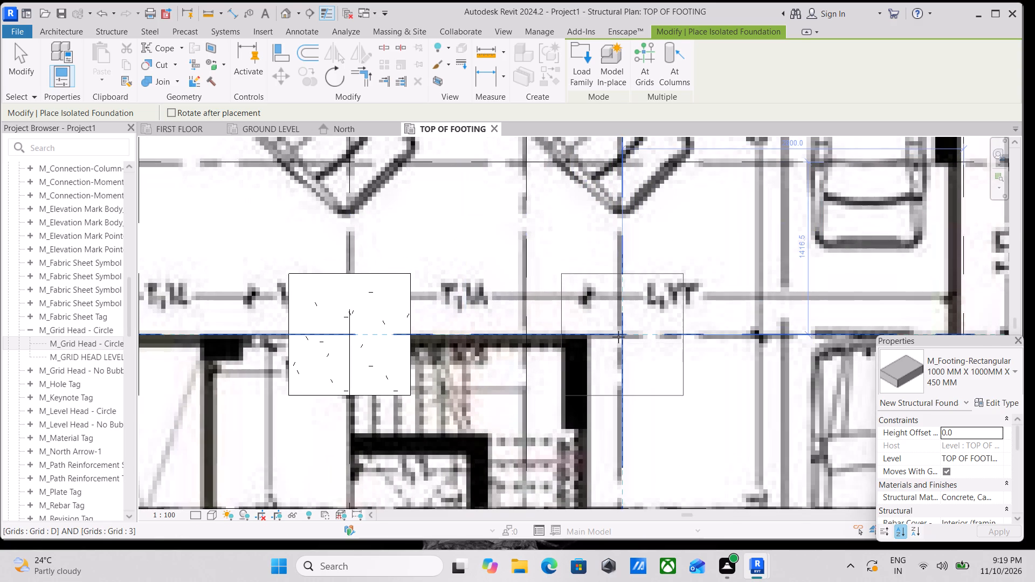
# Place a 1000 MM X 1000MM X 450 MM footing where grid 3 crosses grid E.
pyautogui.scroll(-7, 618, 336)
pyautogui.moveTo(617, 331); pyautogui.dragTo(530, 325, button='middle')
pyautogui.scroll(4, 568, 340)
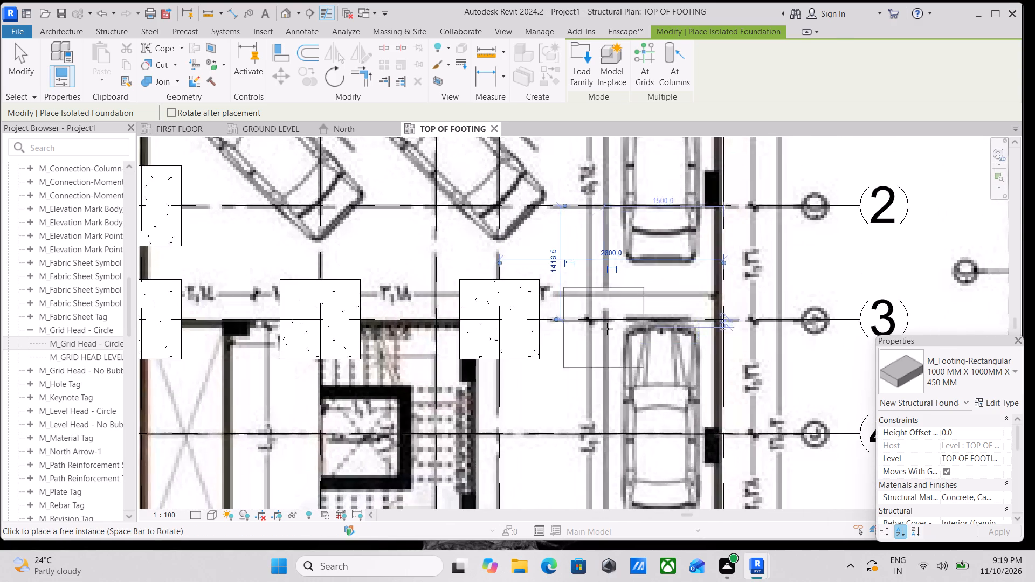
pyautogui.scroll(4, 607, 329)
pyautogui.scroll(-1, 644, 309)
pyautogui.scroll(-2, 783, 308)
pyautogui.moveTo(770, 306); pyautogui.dragTo(634, 315, button='middle')
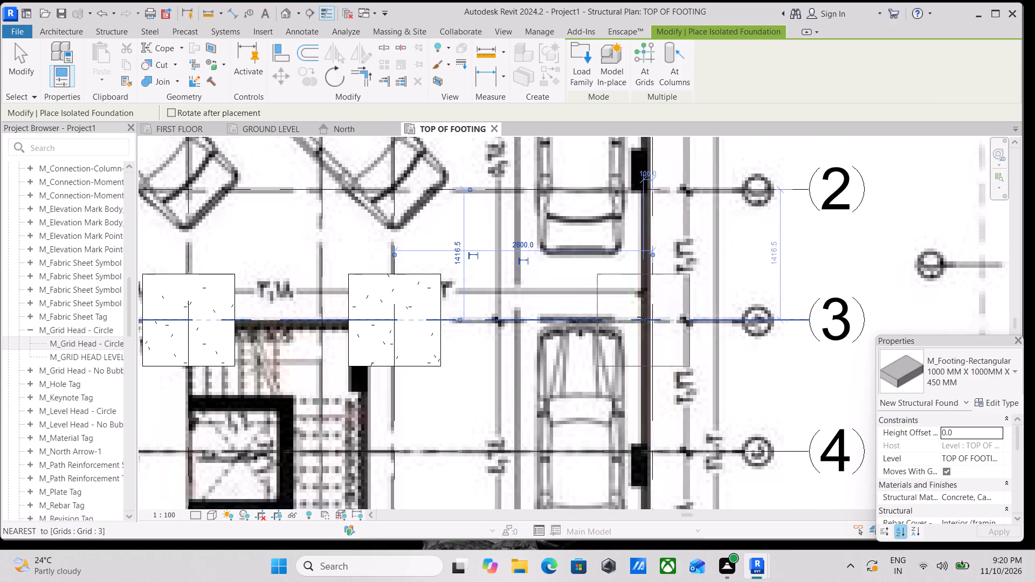
pyautogui.click(651, 318)
# Place a 1000 MM X 1000MM X 450 MM footing at the corner where grid 7 crosses grid A.
pyautogui.scroll(-4, 651, 317)
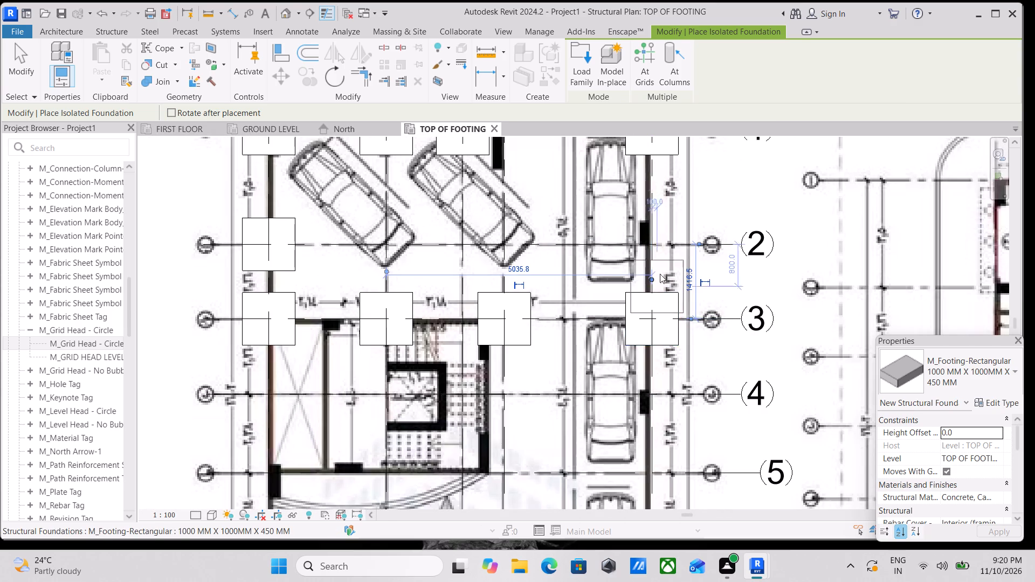
pyautogui.scroll(4, 654, 240)
pyautogui.scroll(-7, 653, 240)
pyautogui.moveTo(494, 275); pyautogui.dragTo(636, 190, button='middle')
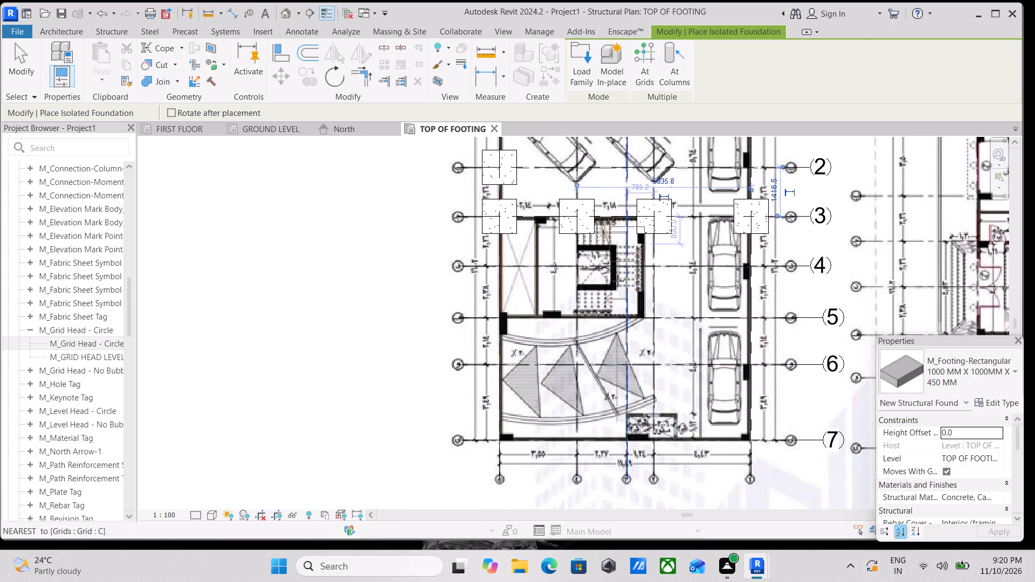
pyautogui.moveTo(563, 405); pyautogui.dragTo(572, 299, button='middle')
pyautogui.scroll(4, 572, 299)
pyautogui.scroll(4, 485, 330)
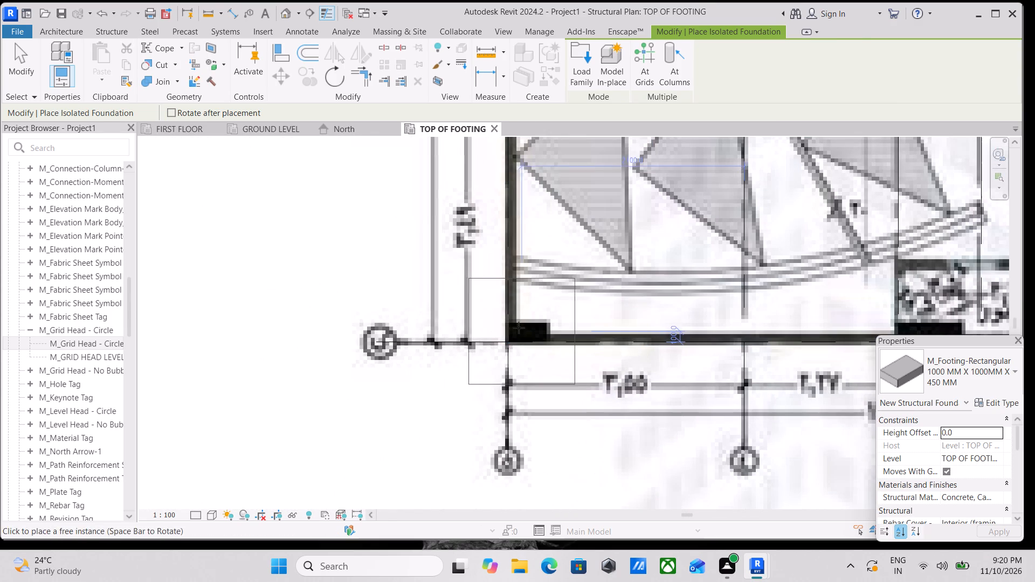
pyautogui.click(507, 337)
# Place 1000 MM X 1000MM X 450 MM footings where grid 7 crosses grids B and C.
pyautogui.scroll(-3, 563, 306)
pyautogui.moveTo(563, 306); pyautogui.dragTo(488, 317, button='middle')
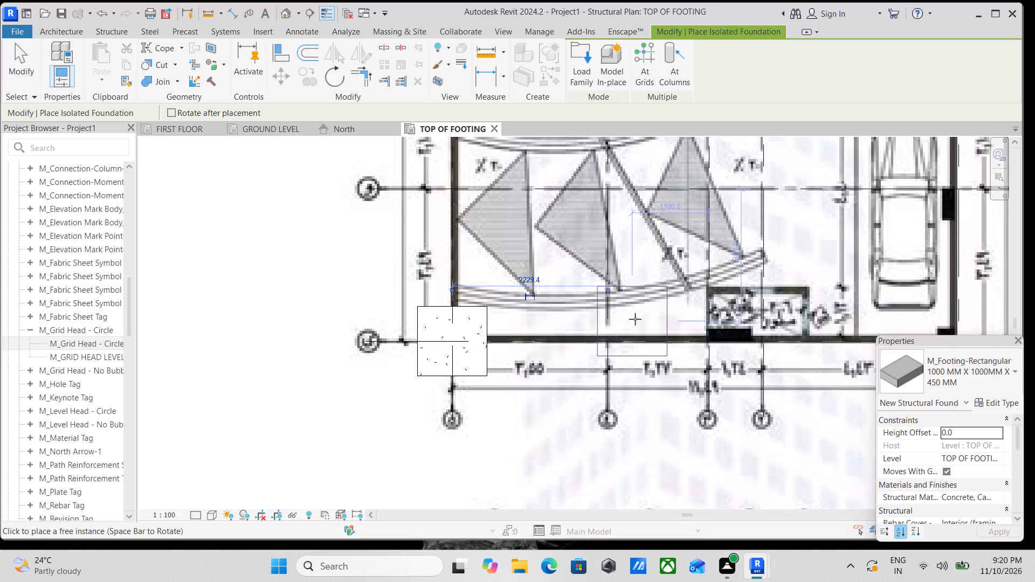
pyautogui.moveTo(634, 317); pyautogui.dragTo(478, 334, button='middle')
pyautogui.scroll(3, 553, 351)
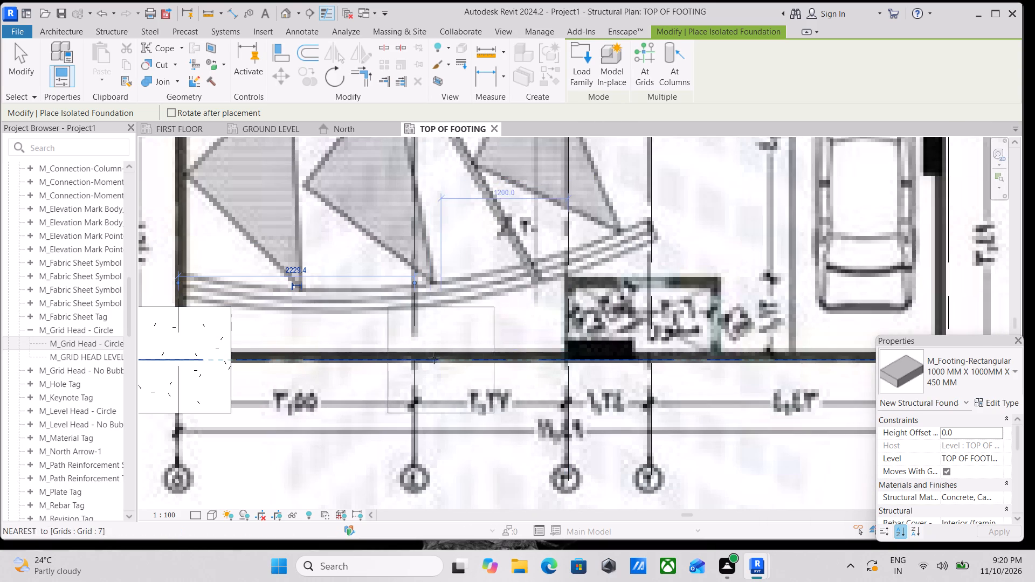
pyautogui.click(420, 355)
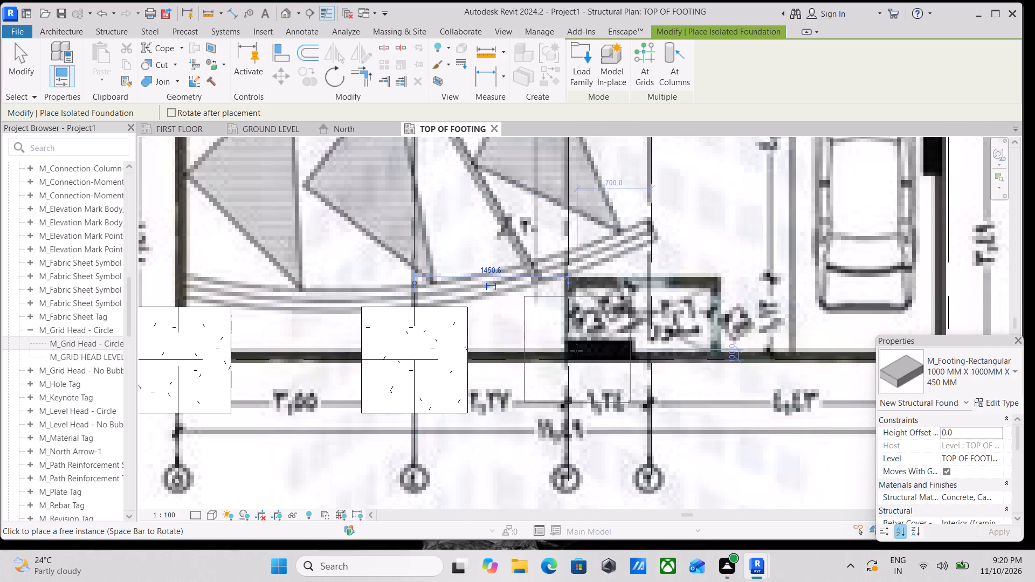
pyautogui.scroll(-3, 570, 351)
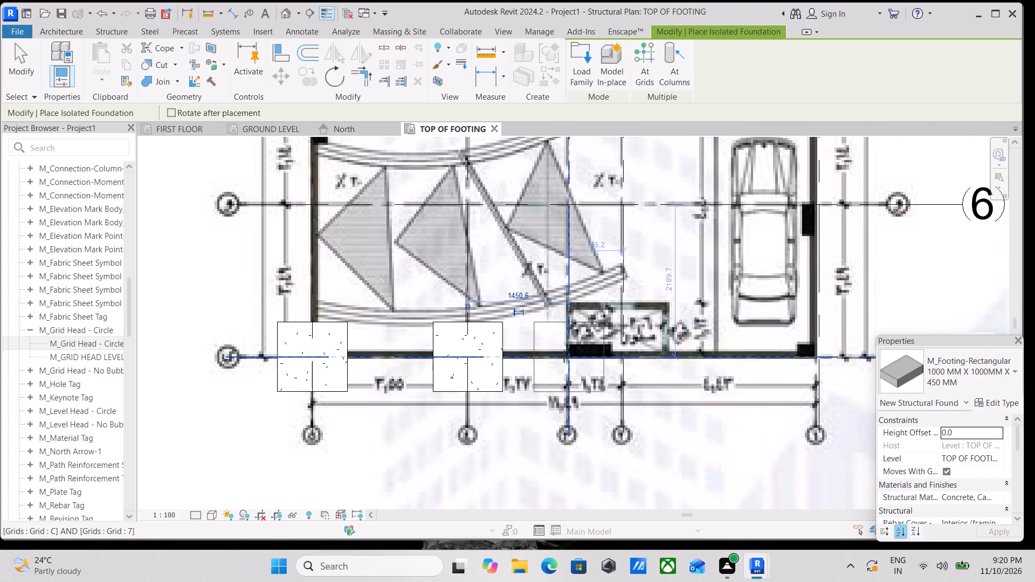
pyautogui.click(564, 355)
# Place 1000 MM X 1000MM X 450 MM footings where grid 6 crosses grids A, B and C.
pyautogui.scroll(-3, 575, 350)
pyautogui.moveTo(577, 352); pyautogui.dragTo(596, 411, button='middle')
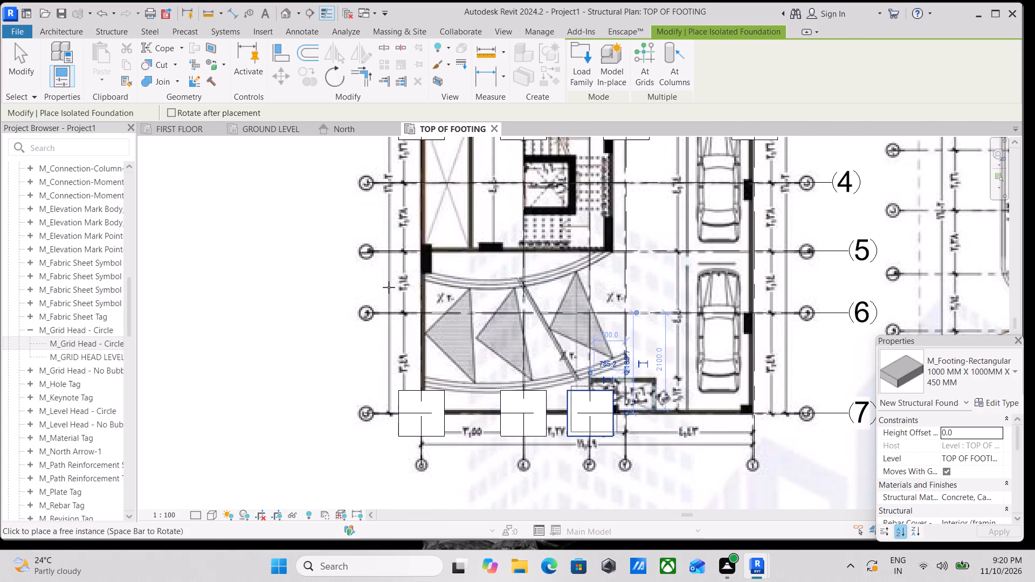
pyautogui.scroll(3, 389, 287)
pyautogui.scroll(3, 444, 320)
pyautogui.scroll(-4, 430, 329)
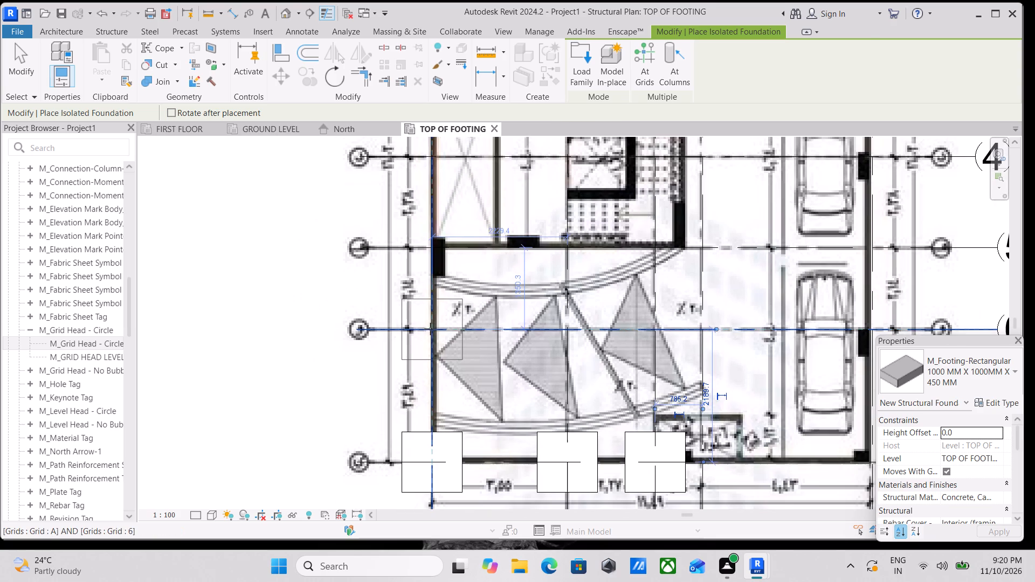
pyautogui.click(437, 328)
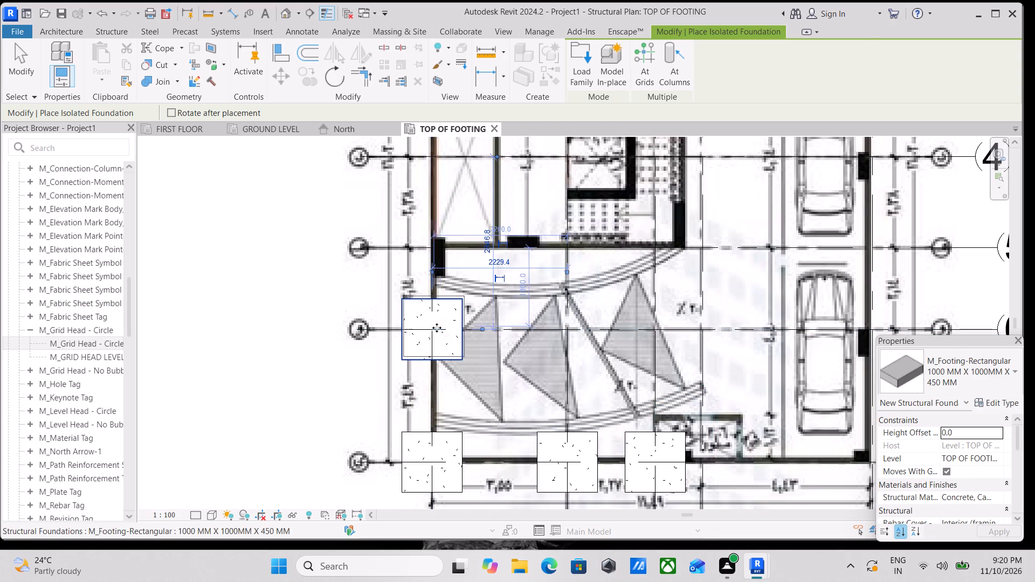
pyautogui.click(570, 330)
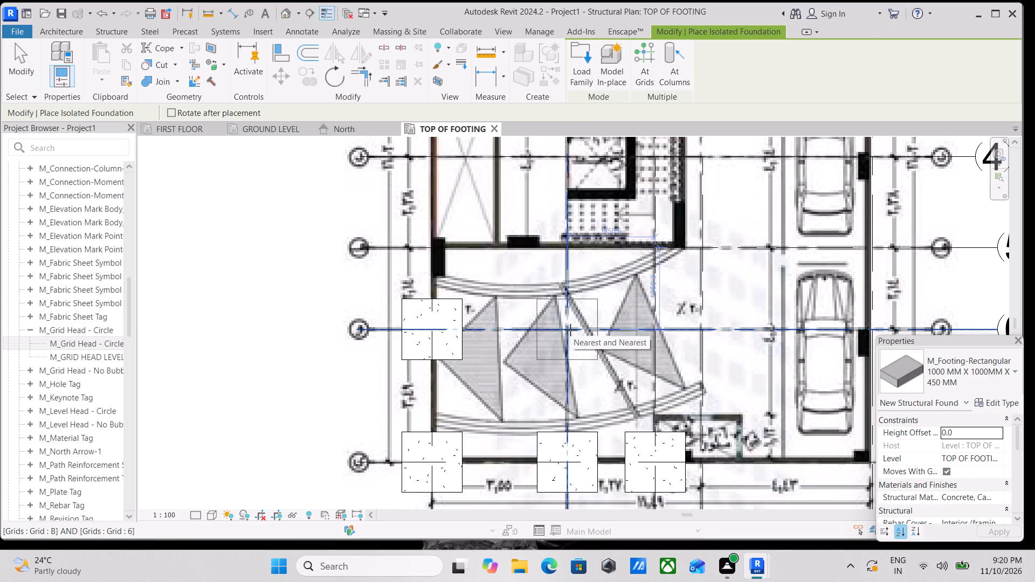
pyautogui.scroll(3, 684, 328)
pyautogui.click(640, 332)
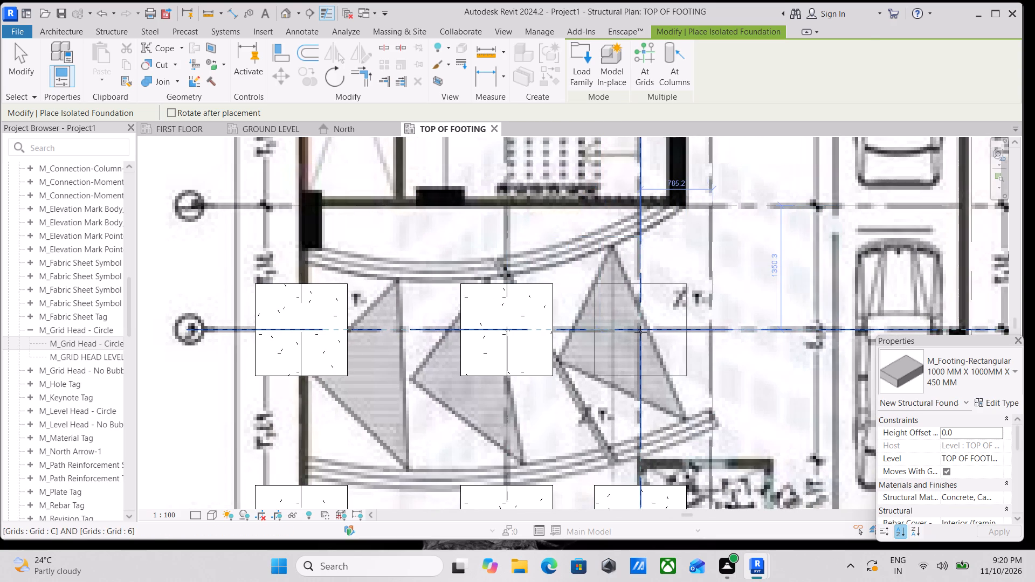
# Place footings on grid 6, one between grids D and E about 1700 mm from E and one at the grid E intersection.
pyautogui.scroll(-4, 660, 326)
pyautogui.moveTo(660, 325); pyautogui.dragTo(530, 318, button='middle')
pyautogui.scroll(4, 535, 318)
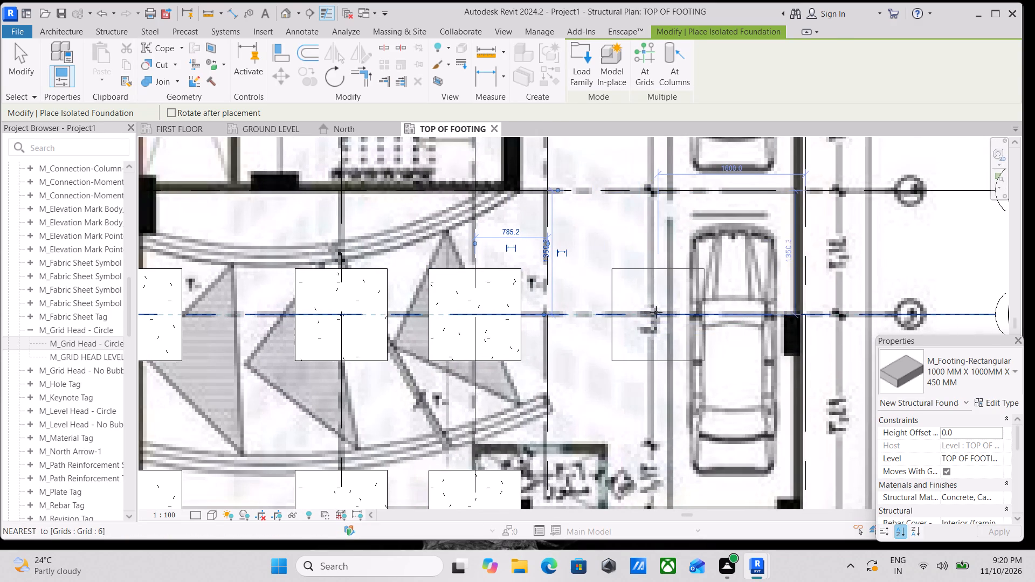
pyautogui.click(652, 310)
pyautogui.scroll(-4, 657, 309)
pyautogui.moveTo(654, 308); pyautogui.dragTo(571, 303, button='middle')
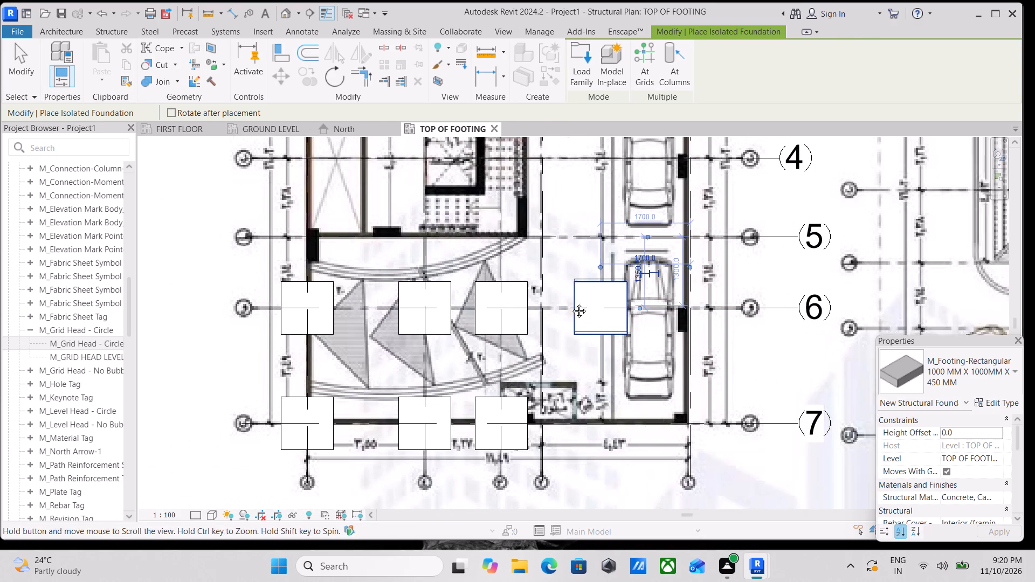
pyautogui.moveTo(571, 303); pyautogui.dragTo(558, 302, button='middle')
pyautogui.scroll(1, 647, 316)
pyautogui.click(641, 306)
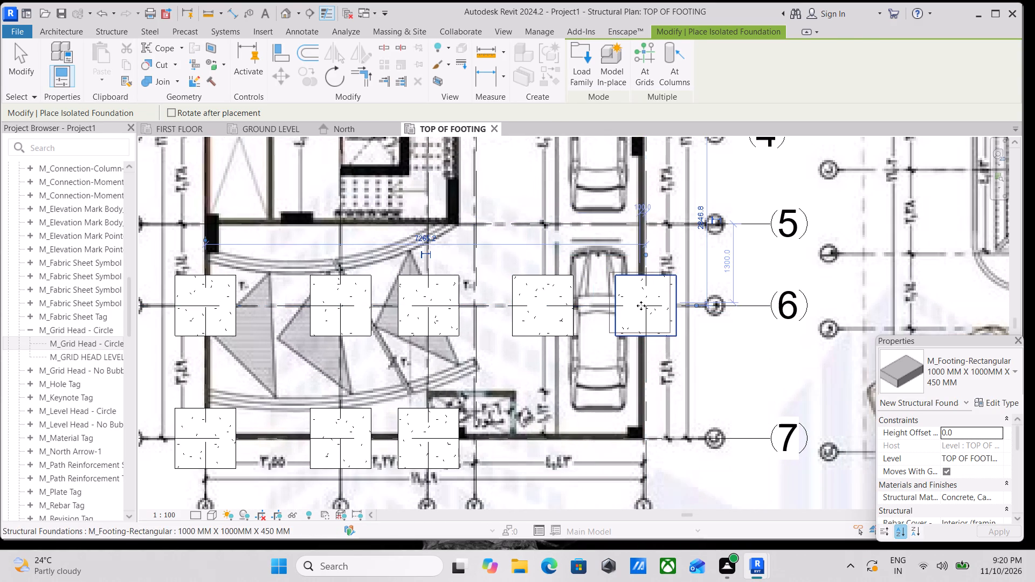
# Place a 1000 MM X 1000MM X 450 MM footing on grid 4, about 400 mm outside grid A.
pyautogui.scroll(-2, 571, 266)
pyautogui.moveTo(574, 268); pyautogui.dragTo(658, 398, button='middle')
pyautogui.scroll(4, 427, 351)
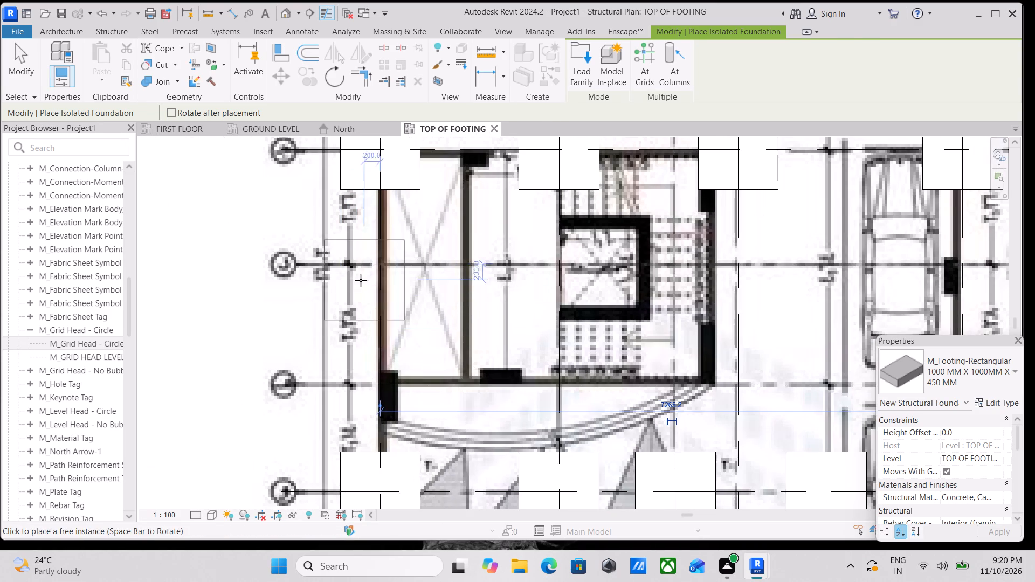
pyautogui.click(351, 264)
# Place 1000 MM X 1000MM X 450 MM footings on grid 4, one close to grid E and one at the grid D intersection.
pyautogui.scroll(-2, 508, 276)
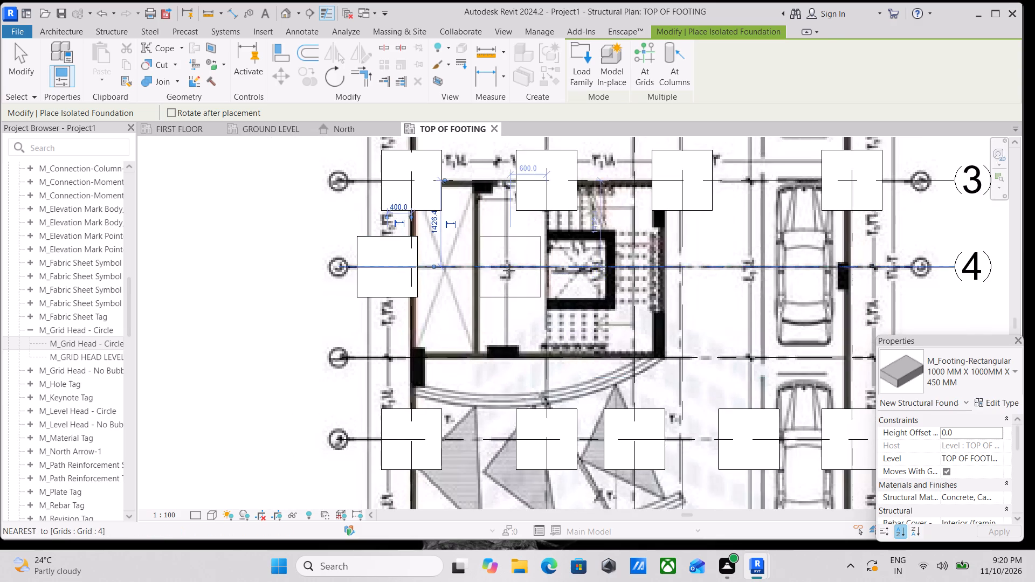
pyautogui.scroll(-4, 509, 265)
pyautogui.scroll(4, 584, 268)
pyautogui.scroll(2, 743, 277)
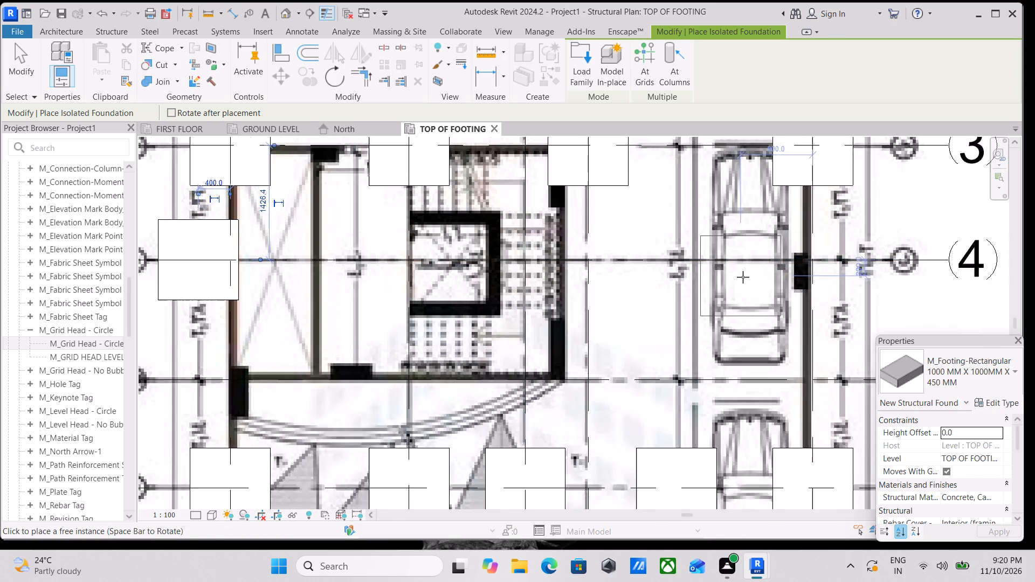
pyautogui.scroll(1, 743, 277)
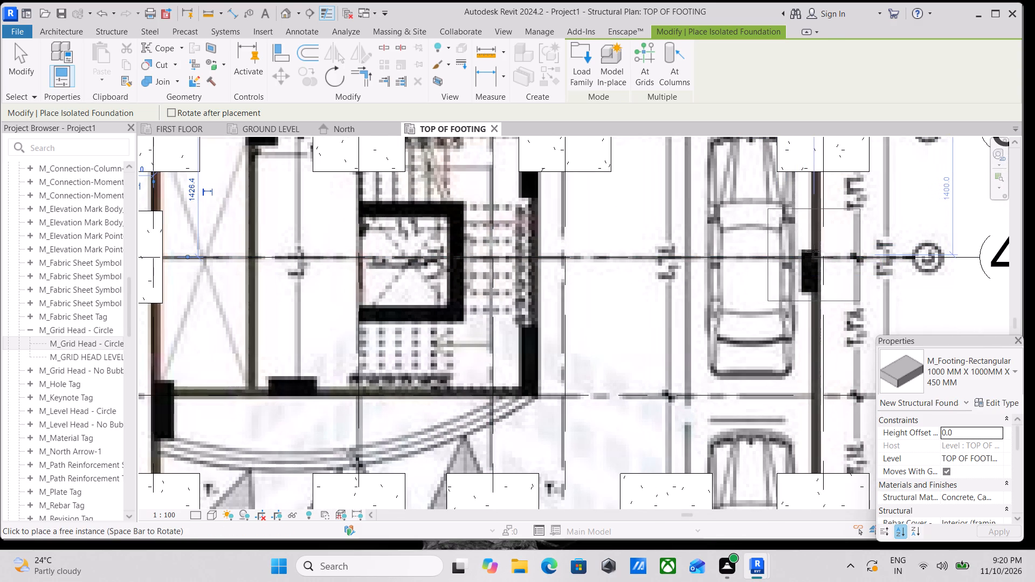
pyautogui.click(813, 252)
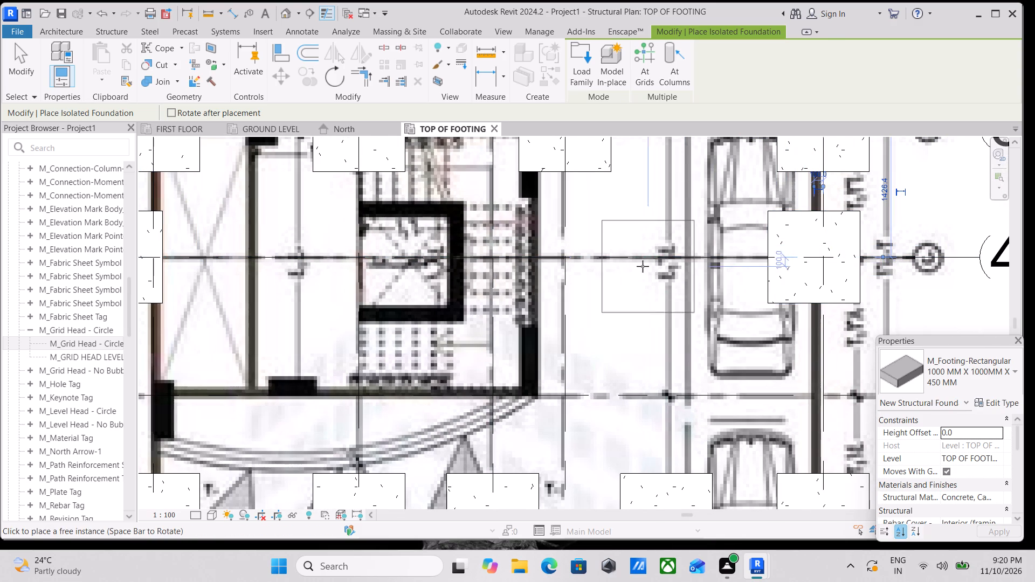
pyautogui.click(561, 259)
# Place a 1000 MM X 1000MM X 450 MM footing on grid 4 between grids A and B, about 1100 mm from B.
pyautogui.scroll(-5, 561, 259)
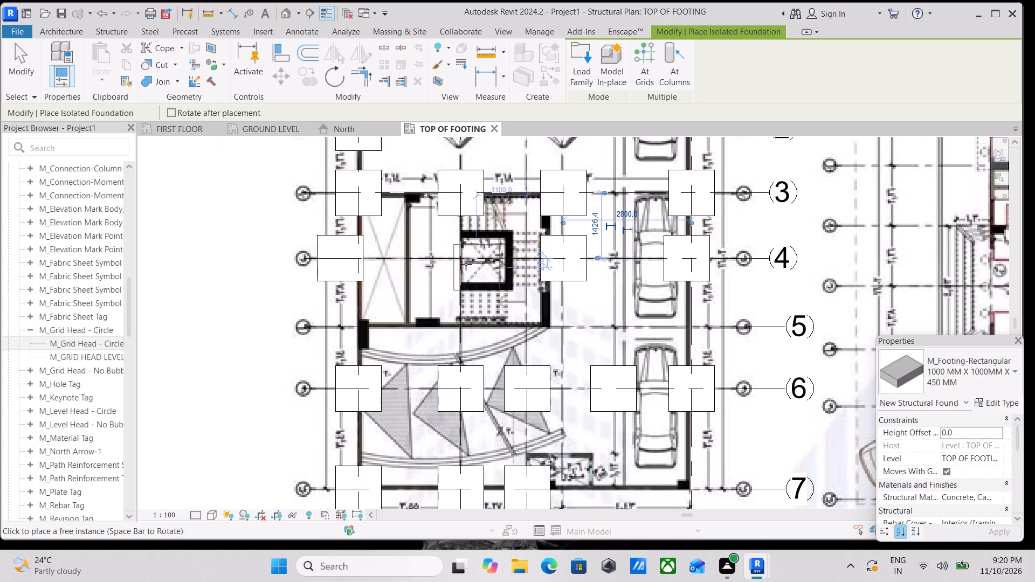
pyautogui.scroll(4, 414, 262)
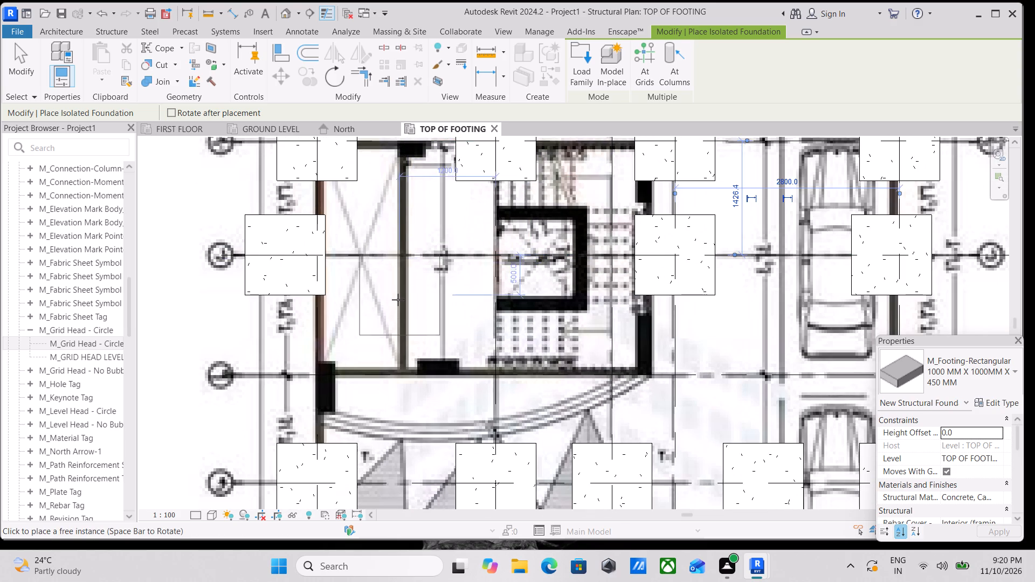
pyautogui.click(405, 257)
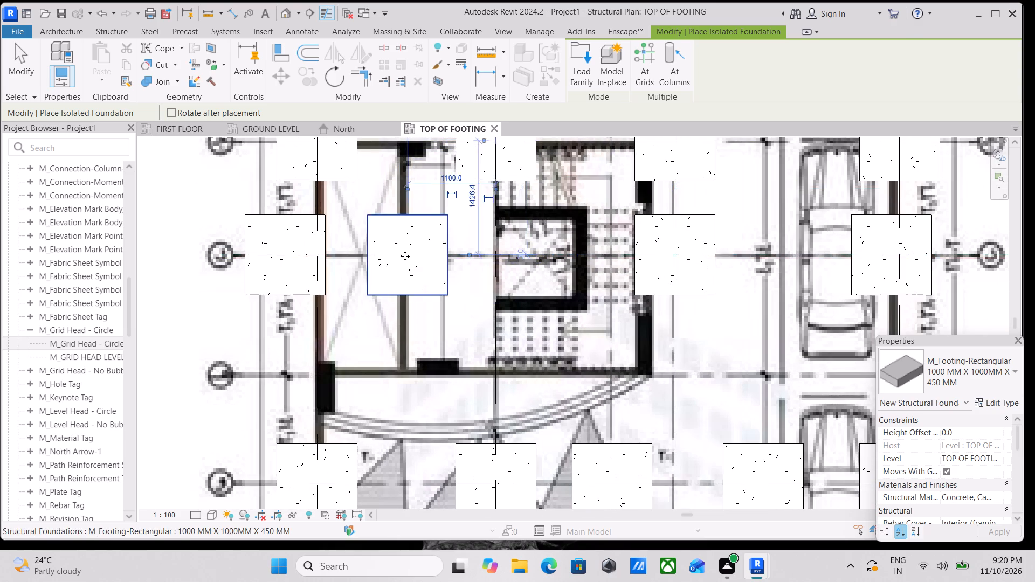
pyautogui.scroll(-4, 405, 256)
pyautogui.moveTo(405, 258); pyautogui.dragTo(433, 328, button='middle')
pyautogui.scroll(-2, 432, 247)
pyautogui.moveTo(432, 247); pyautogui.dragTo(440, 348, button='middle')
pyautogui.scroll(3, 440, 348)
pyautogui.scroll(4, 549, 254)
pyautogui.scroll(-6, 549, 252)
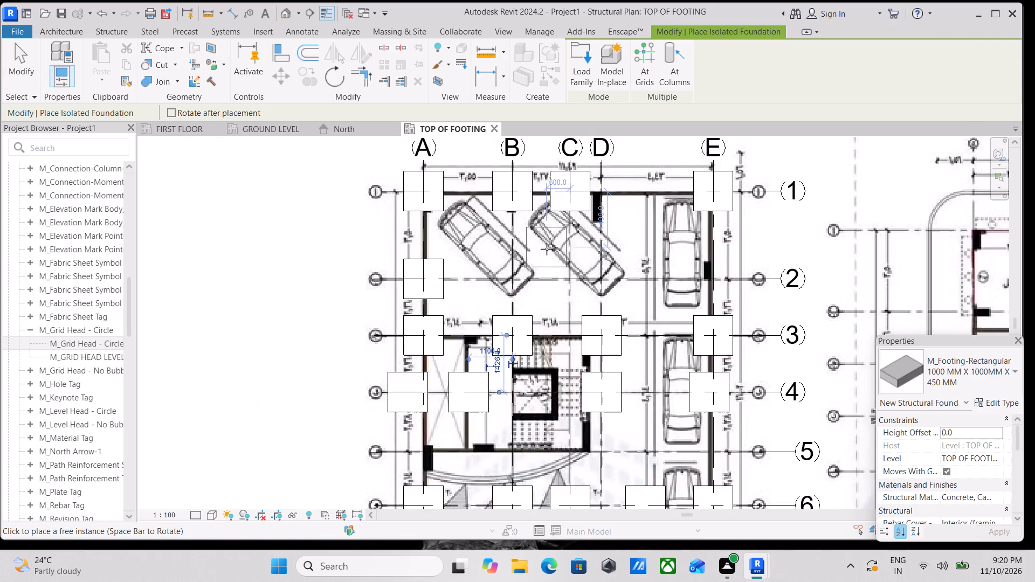
# Delete the isolated footing on grid 4 between grids A and B.
pyautogui.scroll(-4, 547, 249)
pyautogui.press('Escape')
pyautogui.press('Escape')
pyautogui.scroll(3, 546, 289)
pyautogui.press('Escape')
pyautogui.press('Escape')
pyautogui.scroll(3, 481, 343)
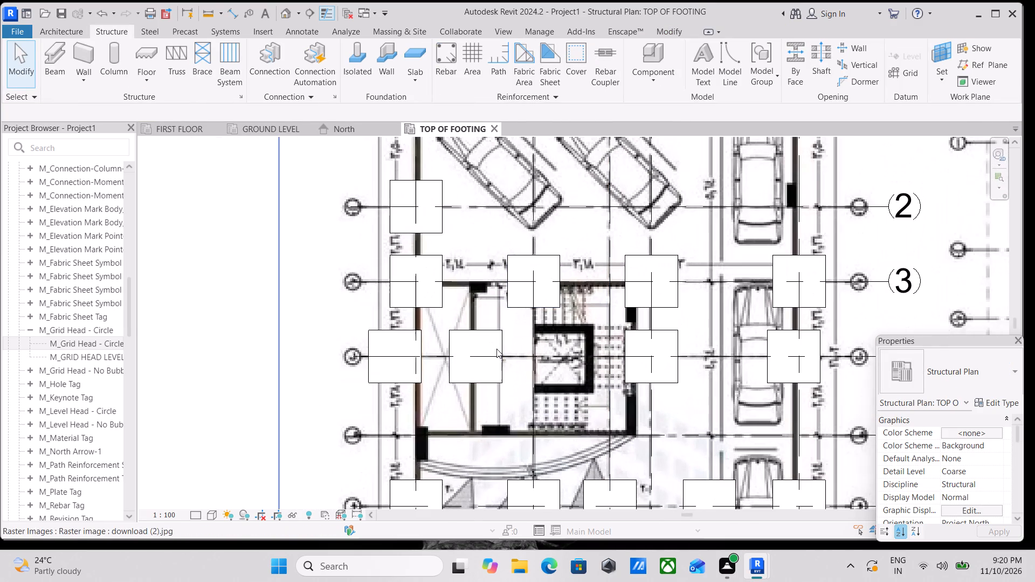
pyautogui.click(496, 345)
pyautogui.rightClick(496, 344)
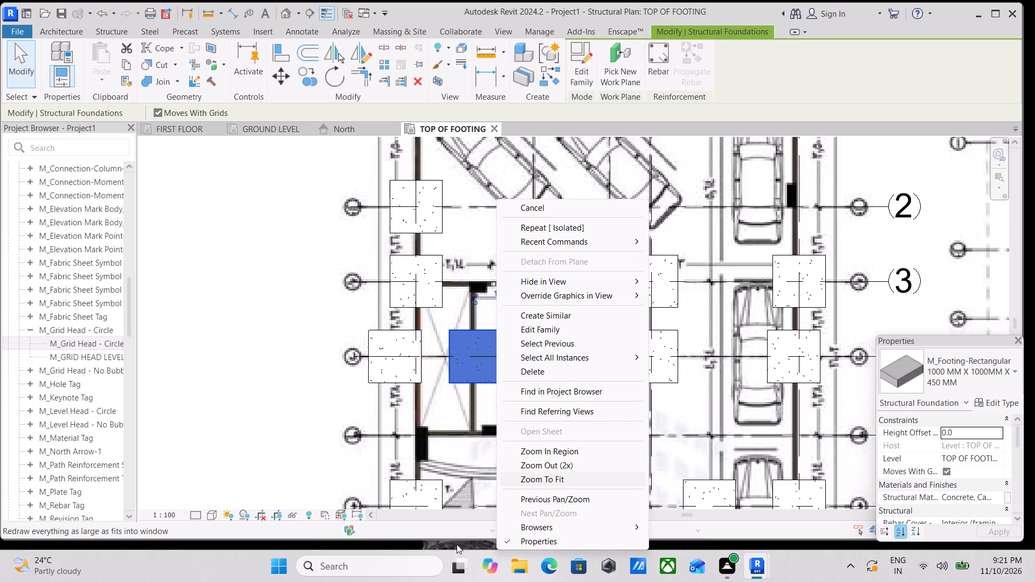
pyautogui.click(551, 372)
pyautogui.scroll(2, 419, 361)
pyautogui.press('Escape')
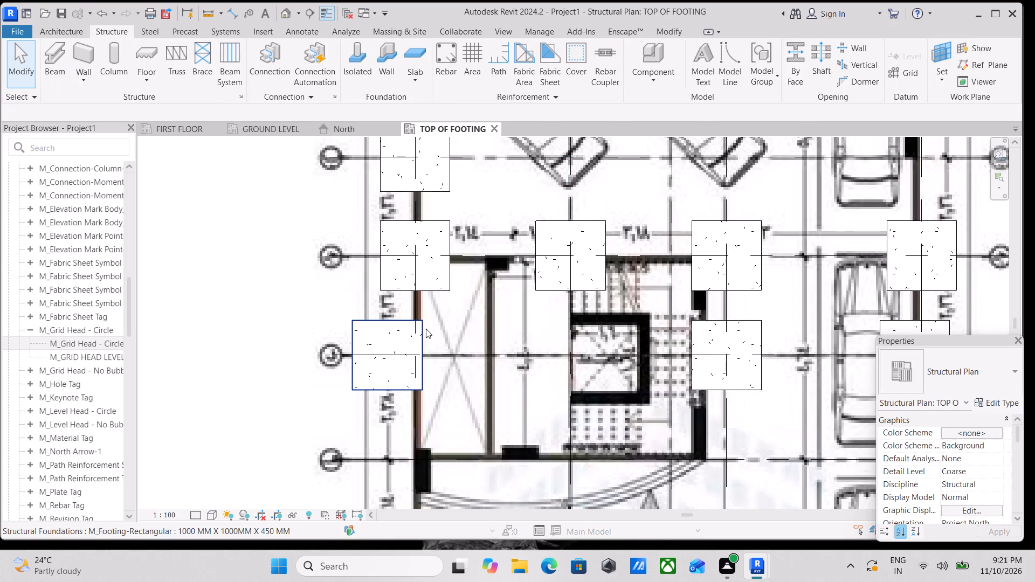
# Nudge the footing on grid 4 outside grid A inward until it is centred on the grid A intersection.
pyautogui.click(426, 329)
pyautogui.press('Right')
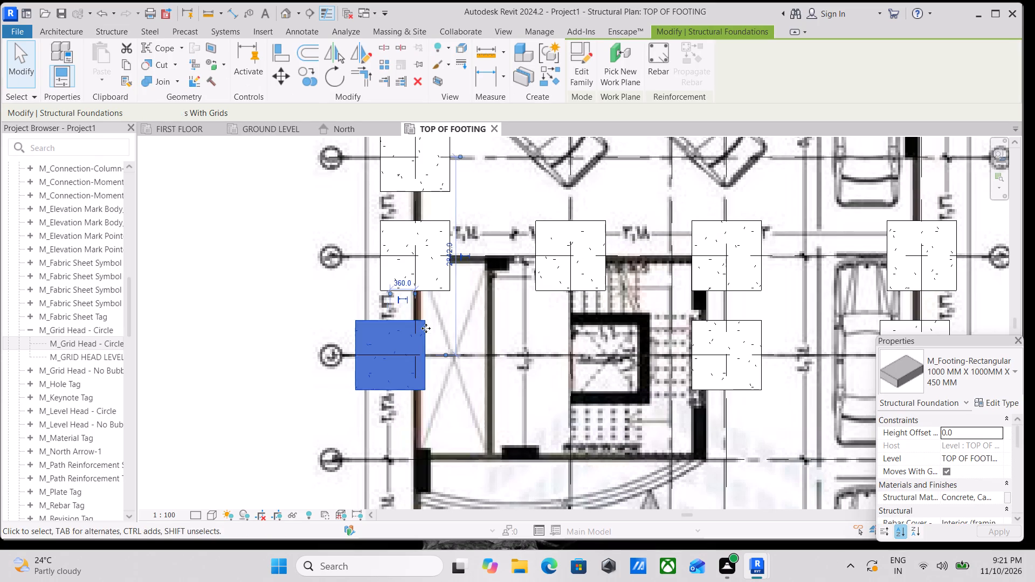
pyautogui.press('Right')
pyautogui.press('Right')
pyautogui.press('Right')
pyautogui.press('Right')
pyautogui.press('Right')
pyautogui.press('Right')
pyautogui.press('Right')
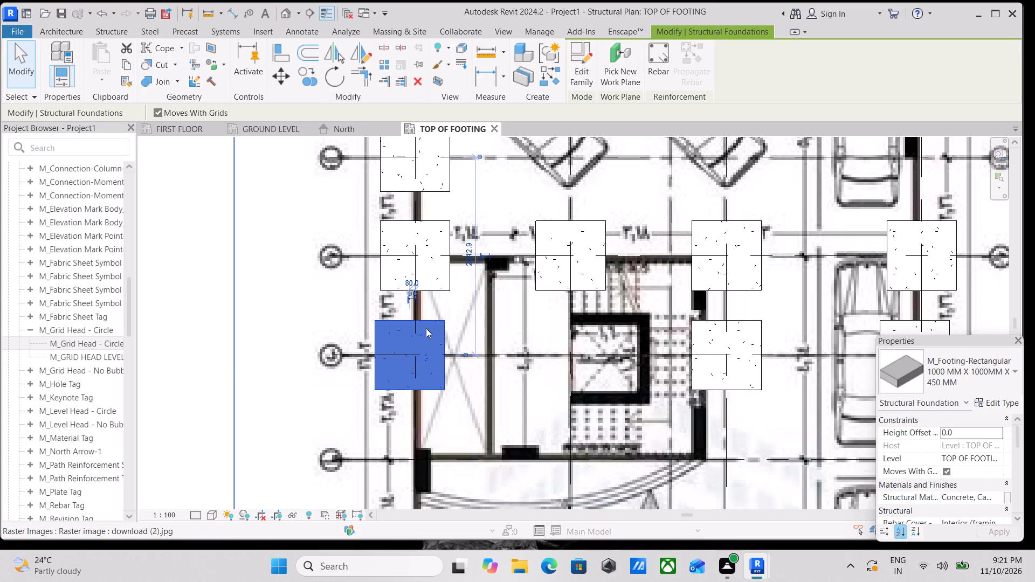
pyautogui.press('Right')
pyautogui.press('Right')
pyautogui.scroll(-2, 479, 330)
pyautogui.press('Escape')
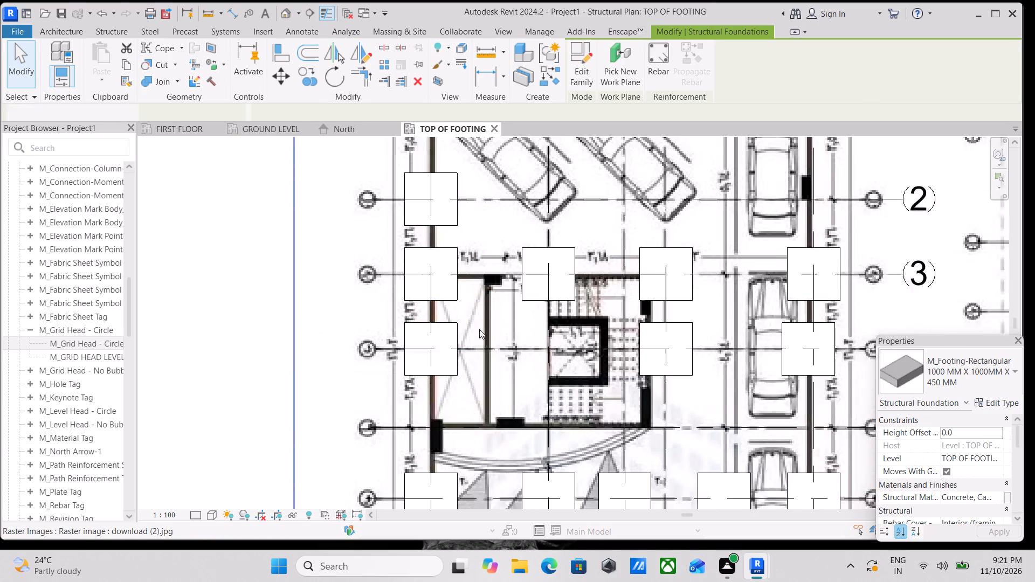
pyautogui.scroll(-1, 479, 329)
pyautogui.press('Escape')
# Examine the footings along grids 1 to 7 against the traced plan for missing or misplaced ones.
pyautogui.scroll(3, 668, 396)
pyautogui.scroll(-4, 676, 304)
pyautogui.moveTo(675, 303); pyautogui.dragTo(680, 365, button='middle')
pyautogui.scroll(1, 680, 363)
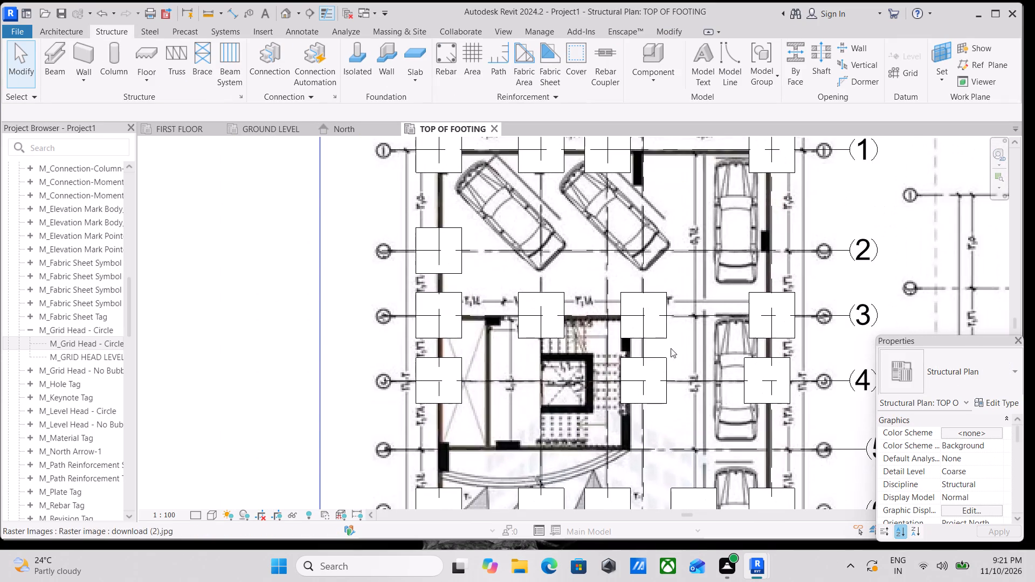
pyautogui.moveTo(663, 335); pyautogui.dragTo(682, 458, button='middle')
pyautogui.scroll(-2, 643, 331)
pyautogui.moveTo(631, 313); pyautogui.dragTo(487, 205, button='middle')
pyautogui.scroll(3, 417, 264)
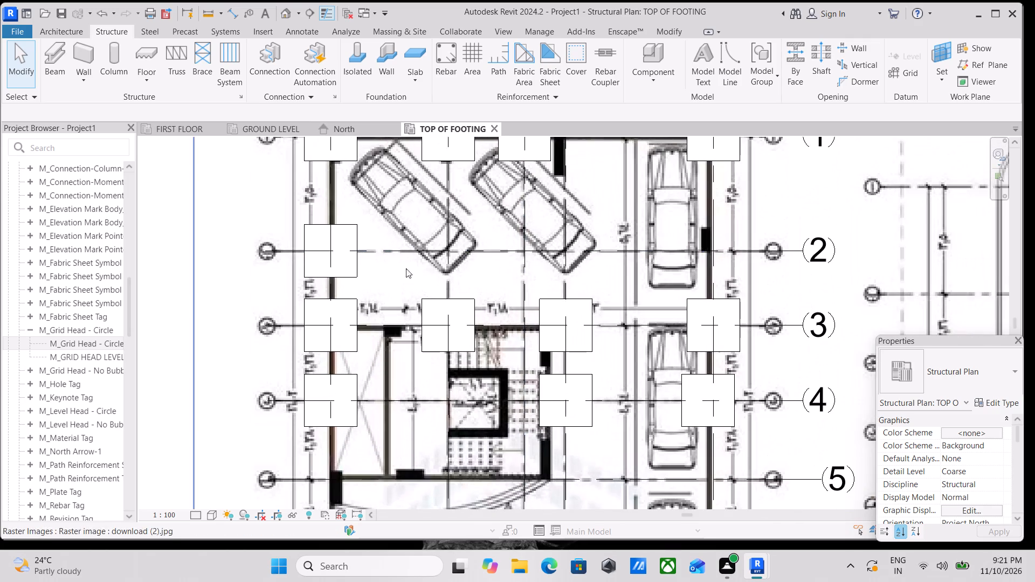
pyautogui.moveTo(342, 292); pyautogui.dragTo(403, 313, button='middle')
pyautogui.scroll(2, 402, 311)
pyautogui.scroll(-3, 398, 307)
pyautogui.moveTo(398, 307); pyautogui.dragTo(441, 282, button='middle')
pyautogui.scroll(4, 441, 282)
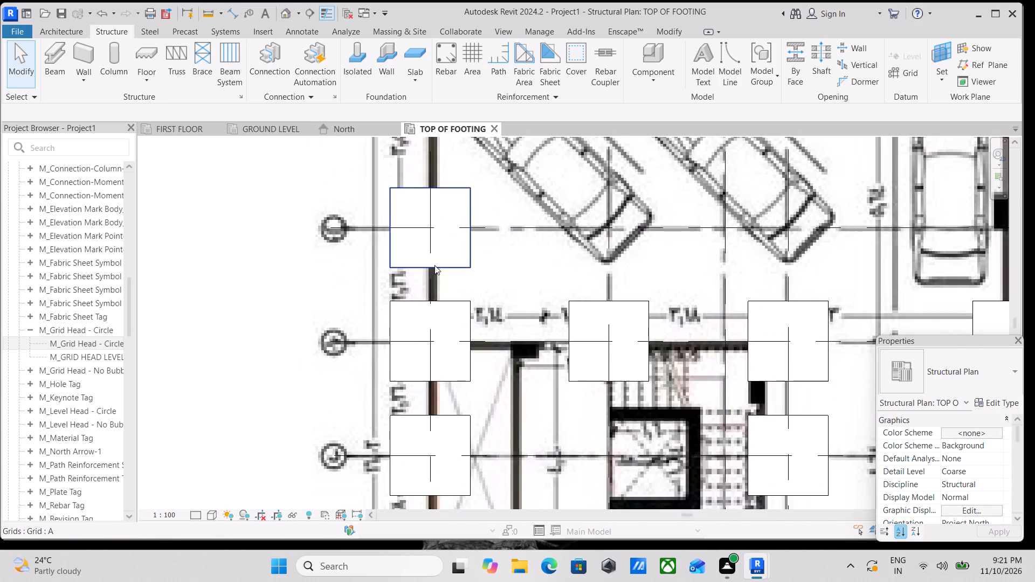
pyautogui.scroll(-2, 434, 240)
pyautogui.moveTo(435, 240); pyautogui.dragTo(477, 244, button='middle')
pyautogui.scroll(2, 477, 244)
pyautogui.scroll(-4, 500, 250)
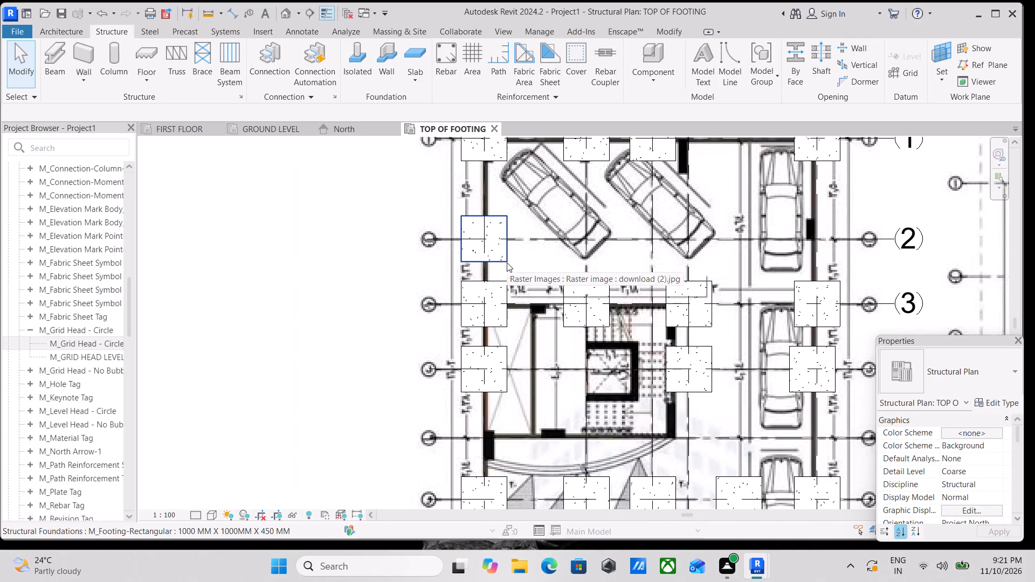
pyautogui.scroll(-3, 505, 274)
pyautogui.moveTo(488, 419); pyautogui.dragTo(464, 308, button='middle')
pyautogui.scroll(3, 548, 344)
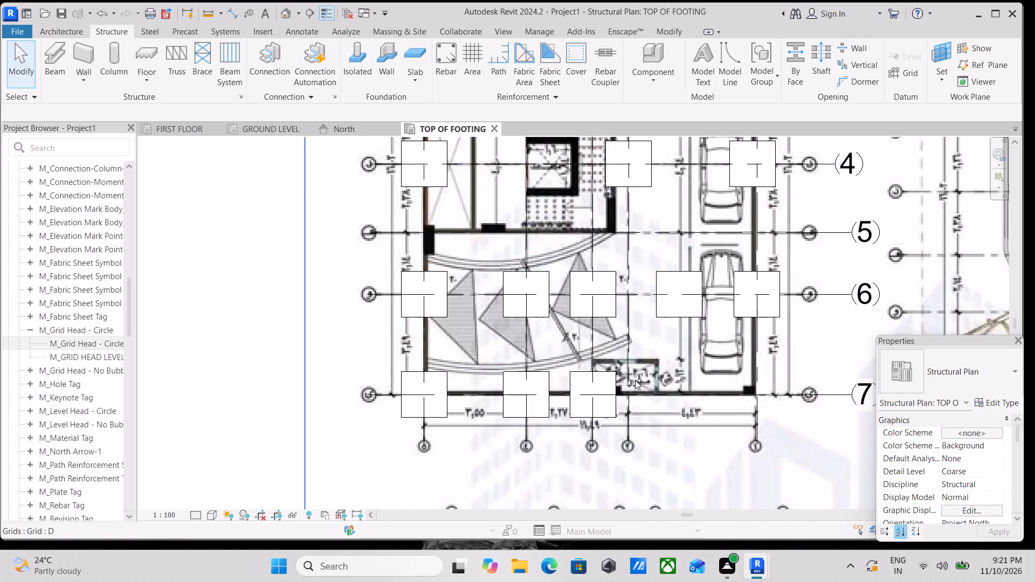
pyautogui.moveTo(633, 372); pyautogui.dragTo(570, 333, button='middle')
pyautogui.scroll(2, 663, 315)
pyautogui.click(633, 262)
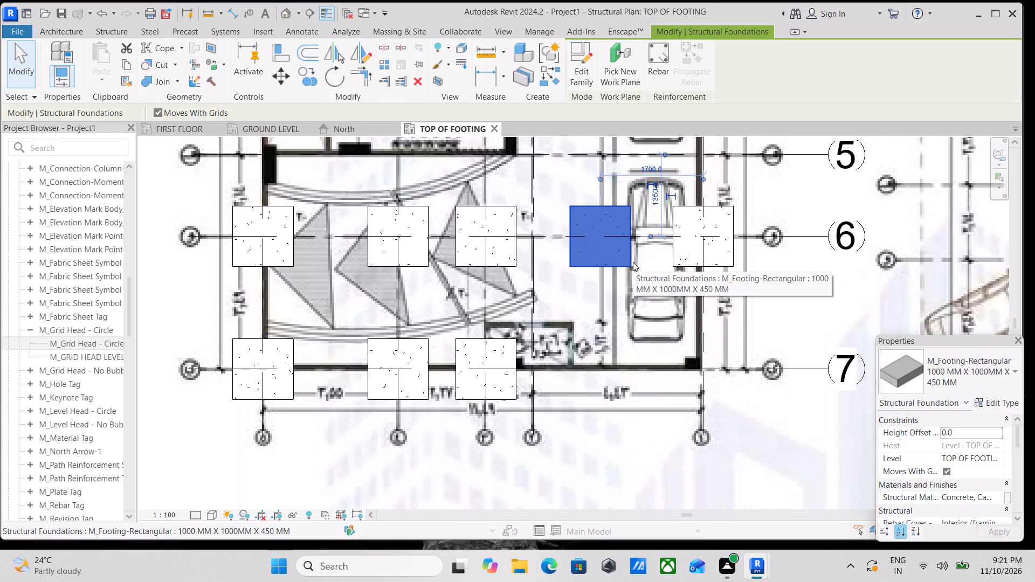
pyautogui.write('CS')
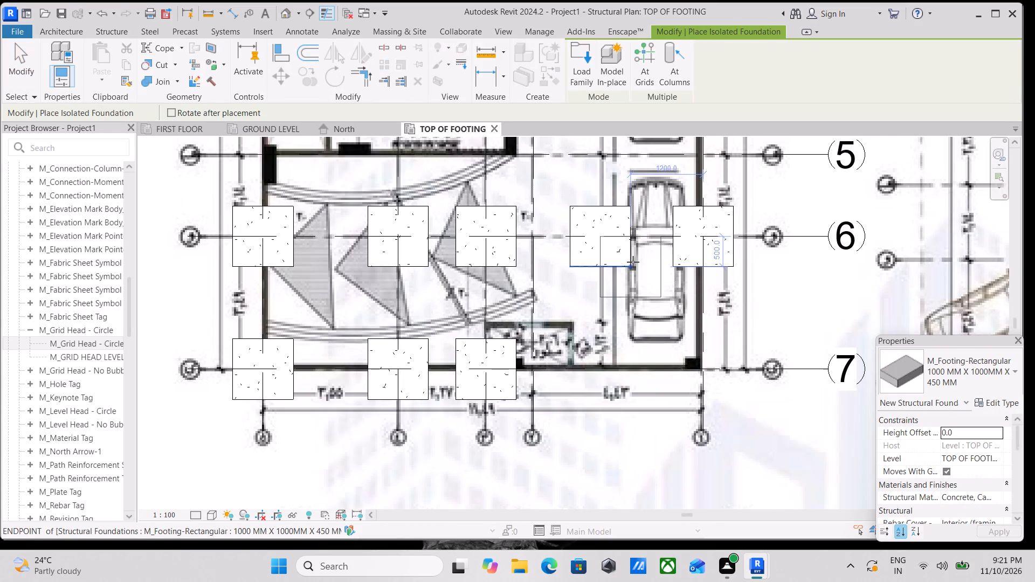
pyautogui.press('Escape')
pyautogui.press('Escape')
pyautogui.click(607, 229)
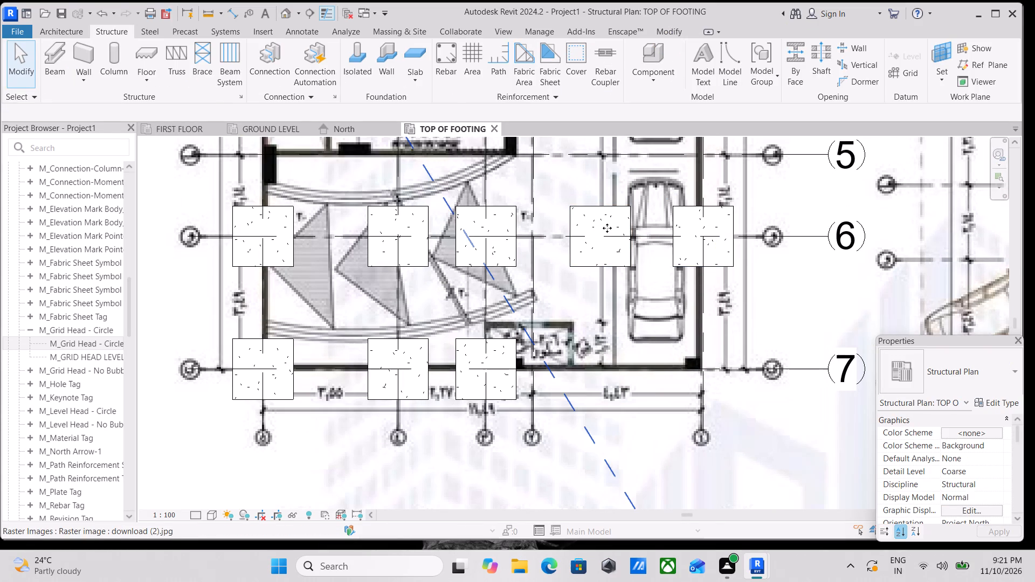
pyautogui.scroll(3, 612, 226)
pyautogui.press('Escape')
# Create a similar 1000 MM X 1000MM X 450 MM footing from the one on grid 6 and place it at the intersection of grids E and 7.
pyautogui.click(638, 204)
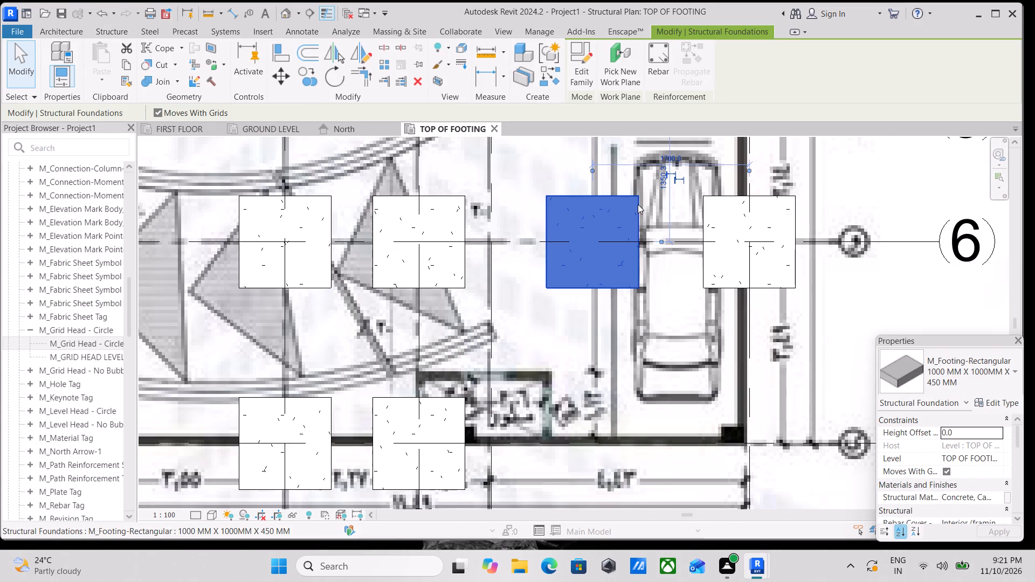
pyautogui.write('CS')
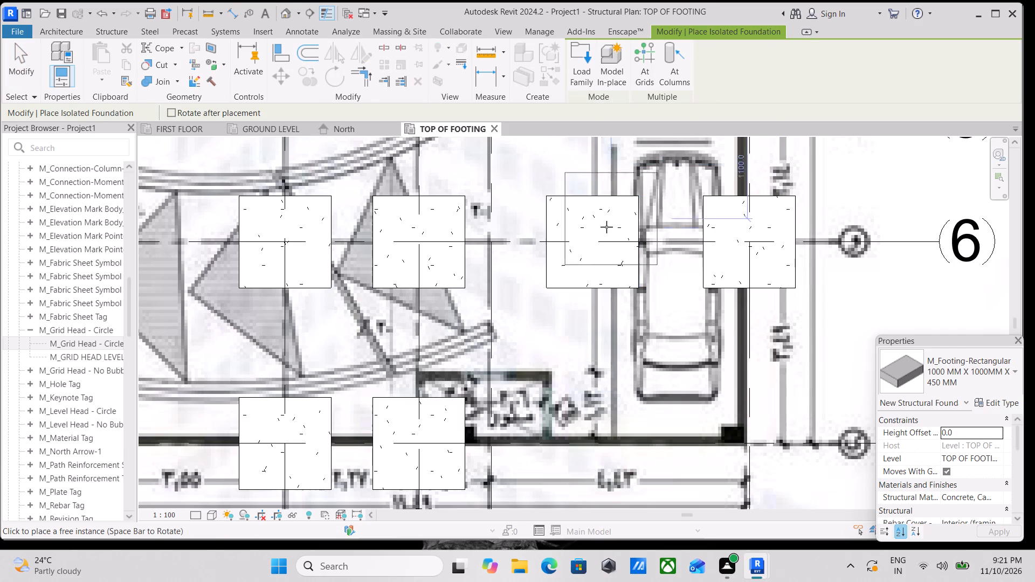
pyautogui.scroll(-2, 605, 268)
pyautogui.scroll(3, 655, 410)
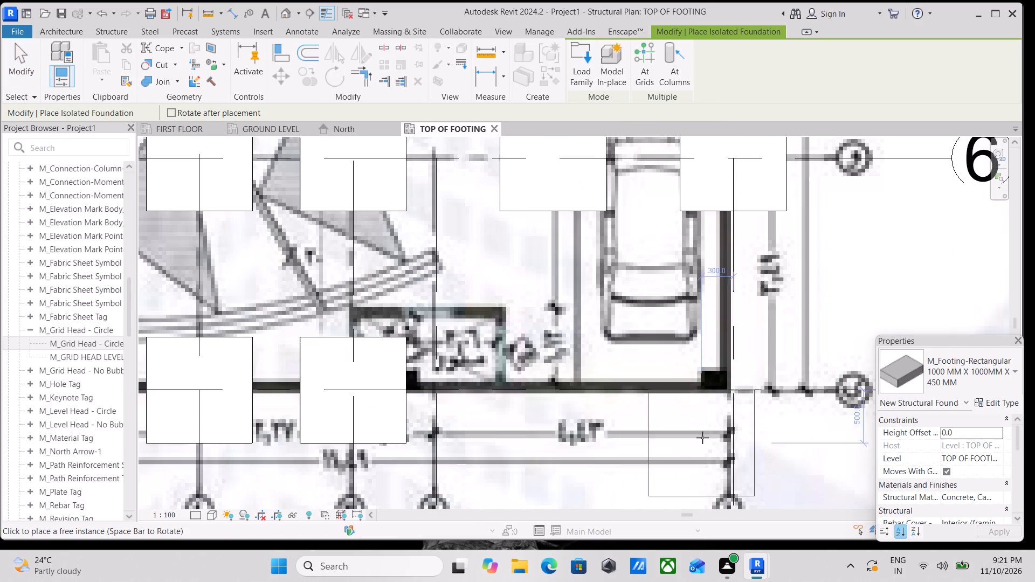
pyautogui.click(728, 392)
pyautogui.scroll(-5, 728, 392)
pyautogui.scroll(8, 590, 410)
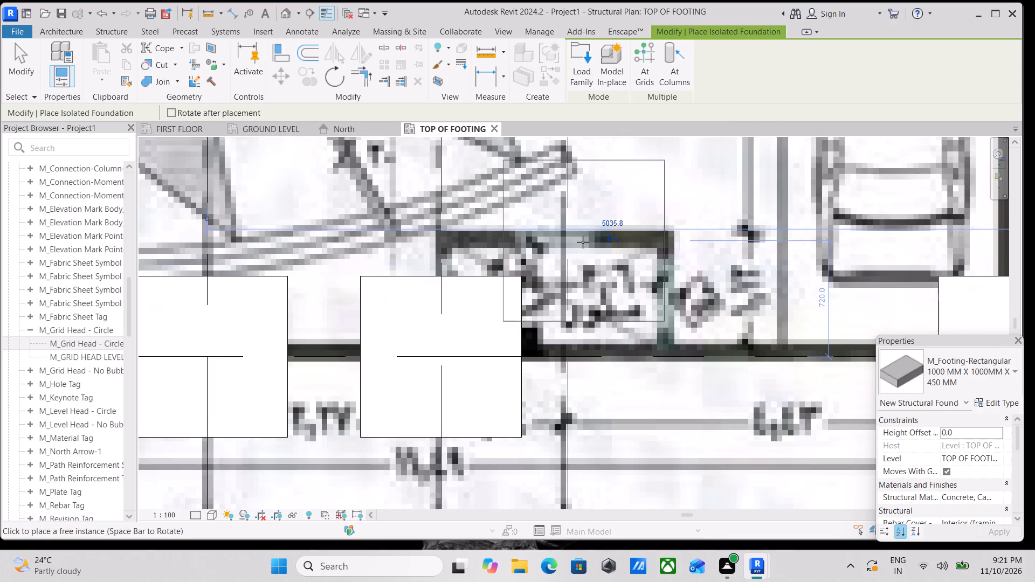
pyautogui.scroll(-5, 582, 257)
pyautogui.press('`')
pyautogui.scroll(-5, 584, 267)
pyautogui.press('Escape')
pyautogui.scroll(-4, 585, 269)
pyautogui.press('Escape')
pyautogui.press('Escape')
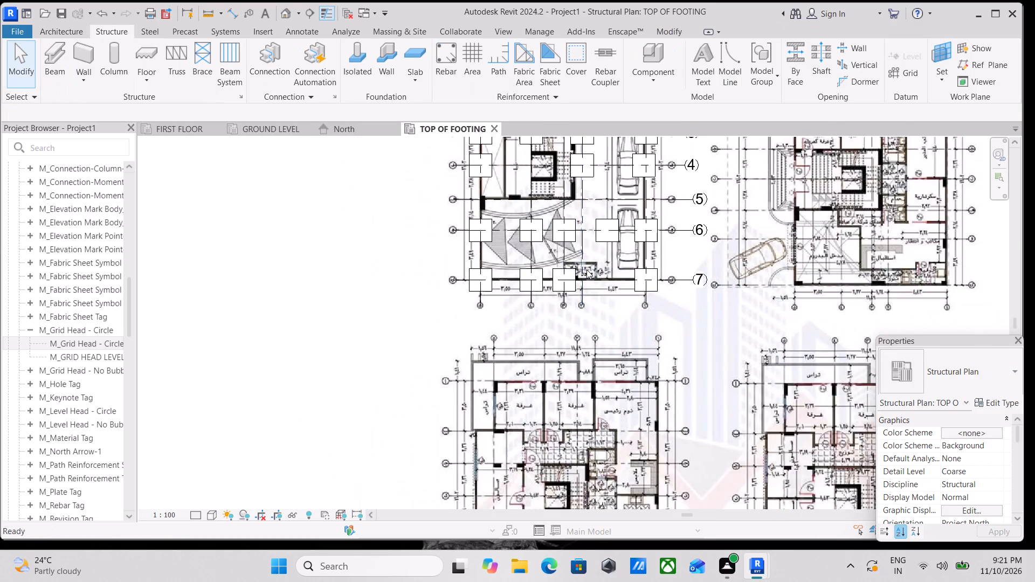
# Examine the footing layout from grid 7 up to grid 1 against the columns on the traced plan.
pyautogui.scroll(-2, 586, 269)
pyautogui.moveTo(586, 269); pyautogui.dragTo(594, 347, button='middle')
pyautogui.scroll(2, 594, 347)
pyautogui.press('Escape')
pyautogui.press('Escape')
pyautogui.scroll(3, 582, 253)
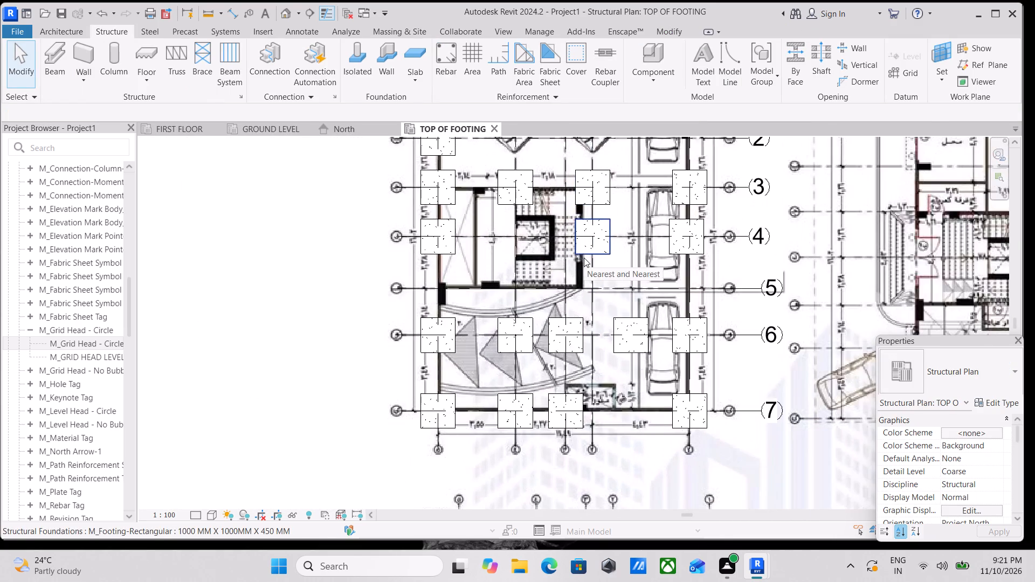
pyautogui.scroll(3, 584, 258)
pyautogui.scroll(-1, 561, 223)
pyautogui.moveTo(561, 223); pyautogui.dragTo(629, 356, button='middle')
pyautogui.scroll(-4, 605, 306)
pyautogui.scroll(5, 517, 189)
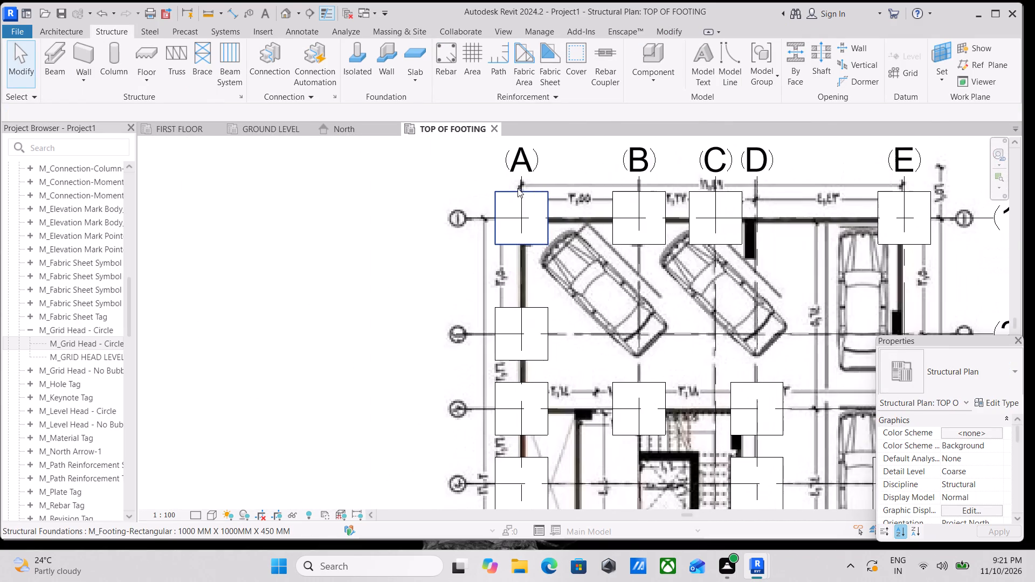
pyautogui.moveTo(519, 189); pyautogui.dragTo(526, 238, button='middle')
pyautogui.scroll(1, 525, 221)
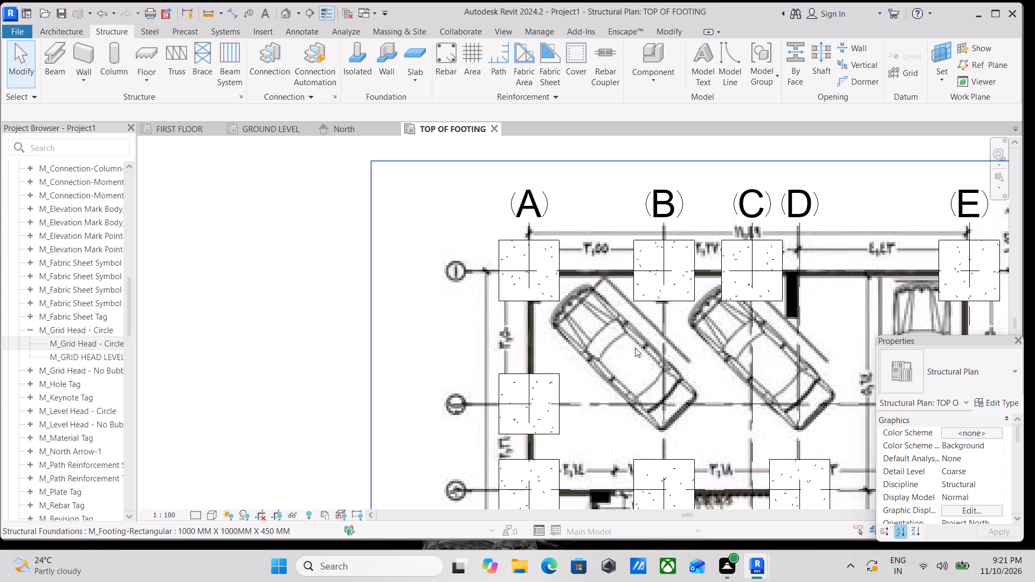
pyautogui.scroll(2, 609, 302)
pyautogui.scroll(-1, 570, 270)
pyautogui.moveTo(569, 269); pyautogui.dragTo(557, 295, button='middle')
pyautogui.scroll(1, 557, 295)
pyautogui.scroll(-8, 555, 292)
pyautogui.moveTo(567, 271); pyautogui.dragTo(565, 177, button='middle')
pyautogui.scroll(1, 565, 177)
pyautogui.scroll(-4, 568, 186)
pyautogui.scroll(-3, 637, 265)
pyautogui.moveTo(632, 261); pyautogui.dragTo(579, 315, button='middle')
pyautogui.scroll(4, 579, 315)
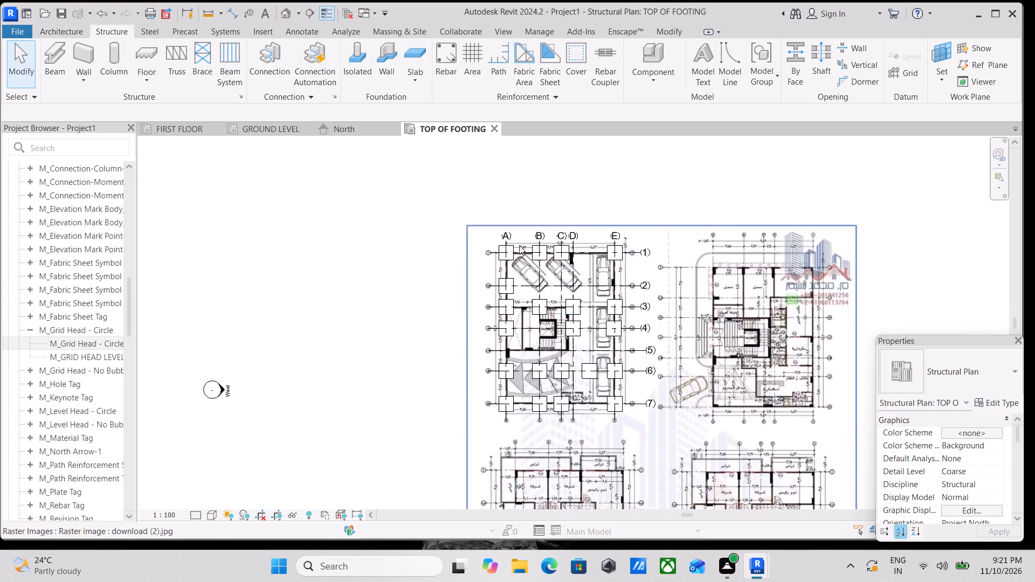
pyautogui.scroll(10, 519, 245)
pyautogui.scroll(-2, 492, 213)
pyautogui.moveTo(492, 212); pyautogui.dragTo(443, 212, button='middle')
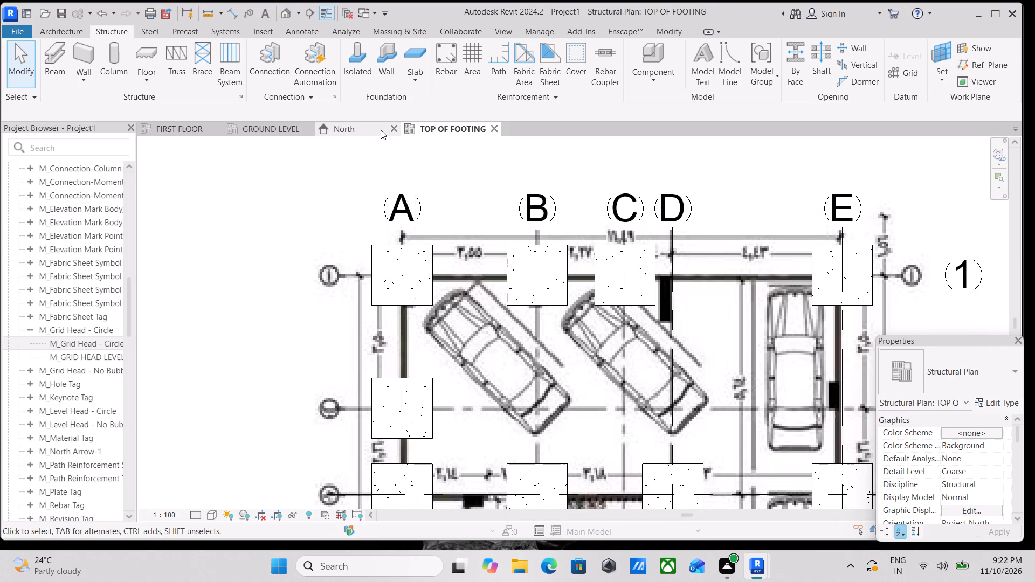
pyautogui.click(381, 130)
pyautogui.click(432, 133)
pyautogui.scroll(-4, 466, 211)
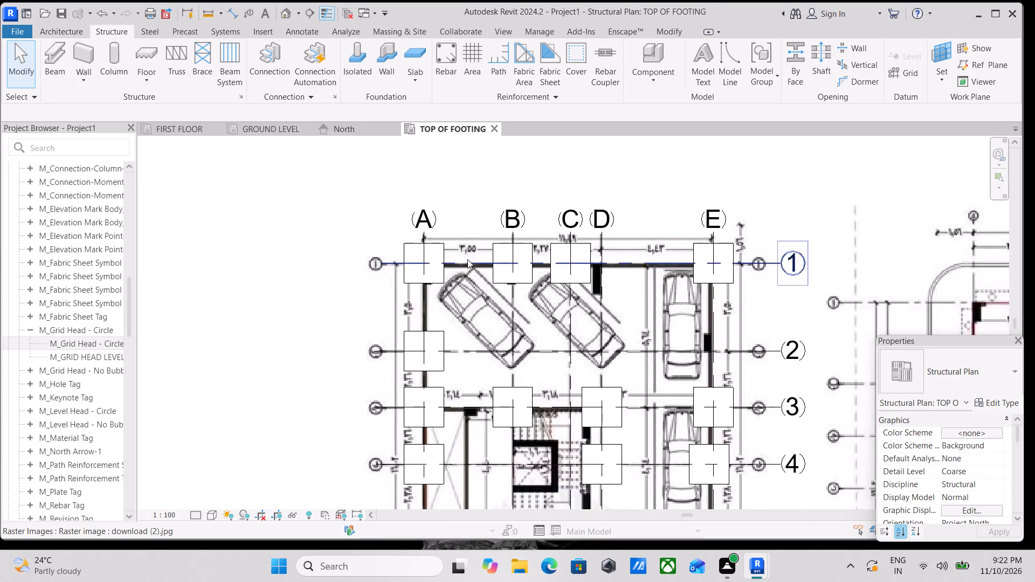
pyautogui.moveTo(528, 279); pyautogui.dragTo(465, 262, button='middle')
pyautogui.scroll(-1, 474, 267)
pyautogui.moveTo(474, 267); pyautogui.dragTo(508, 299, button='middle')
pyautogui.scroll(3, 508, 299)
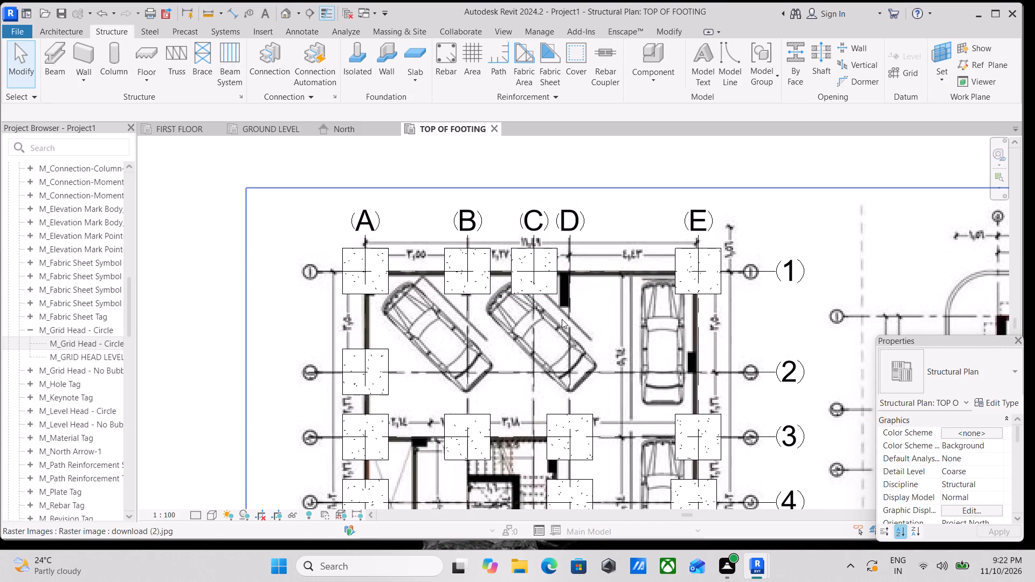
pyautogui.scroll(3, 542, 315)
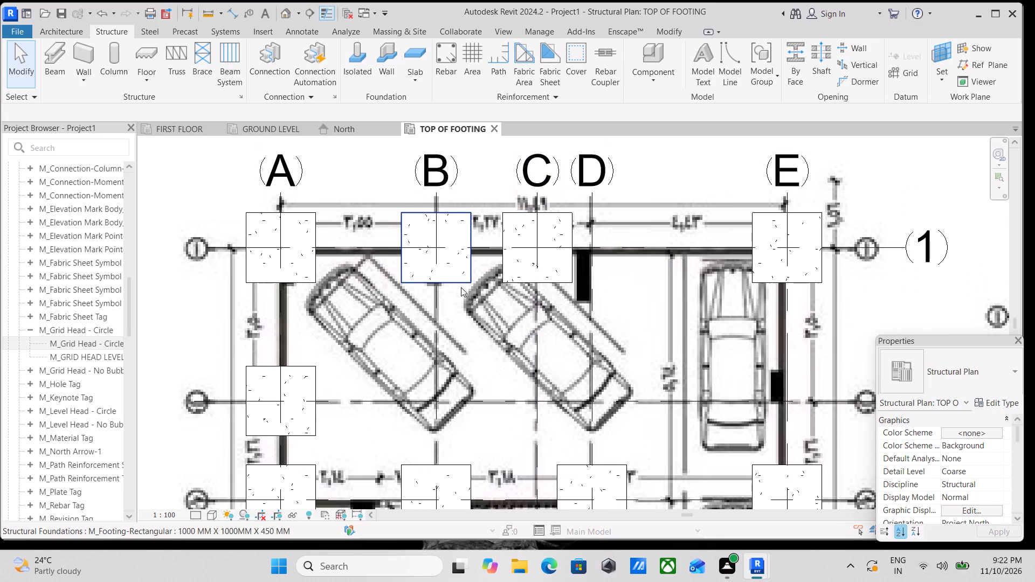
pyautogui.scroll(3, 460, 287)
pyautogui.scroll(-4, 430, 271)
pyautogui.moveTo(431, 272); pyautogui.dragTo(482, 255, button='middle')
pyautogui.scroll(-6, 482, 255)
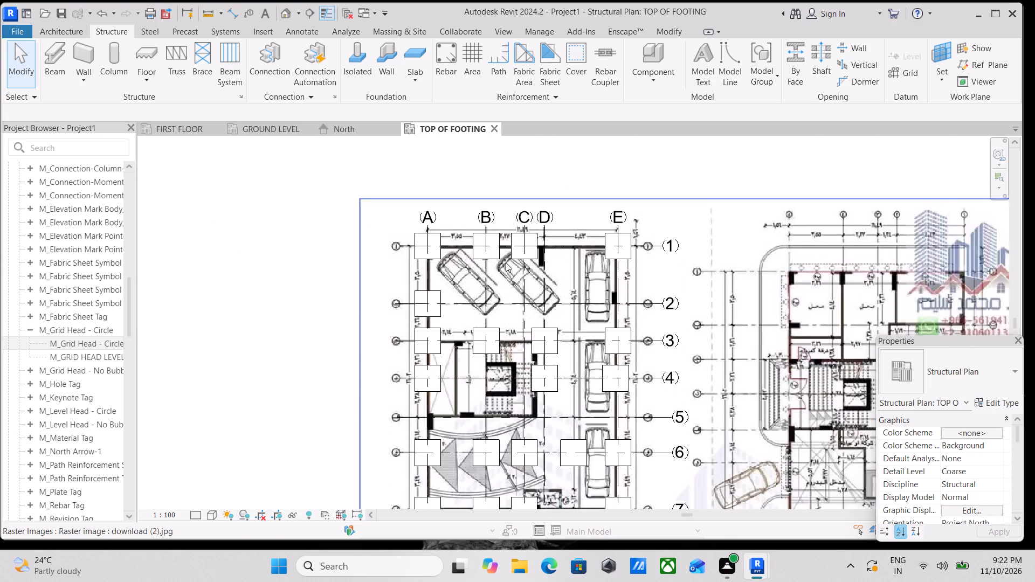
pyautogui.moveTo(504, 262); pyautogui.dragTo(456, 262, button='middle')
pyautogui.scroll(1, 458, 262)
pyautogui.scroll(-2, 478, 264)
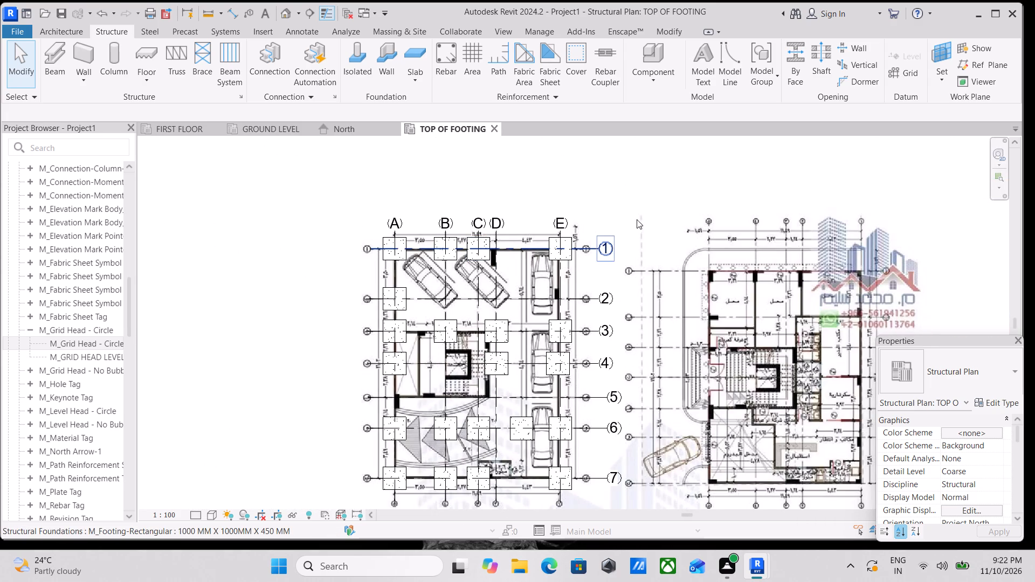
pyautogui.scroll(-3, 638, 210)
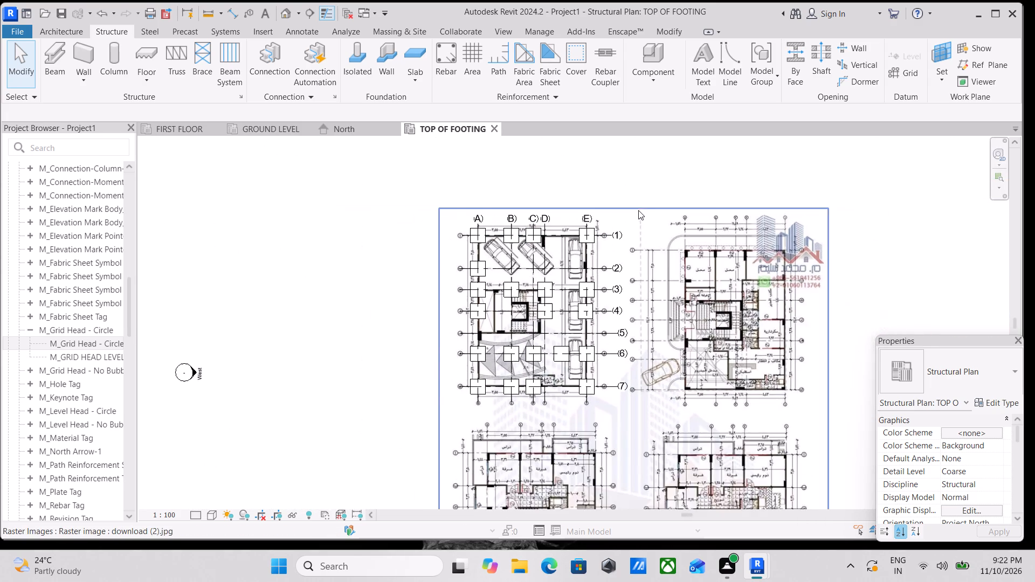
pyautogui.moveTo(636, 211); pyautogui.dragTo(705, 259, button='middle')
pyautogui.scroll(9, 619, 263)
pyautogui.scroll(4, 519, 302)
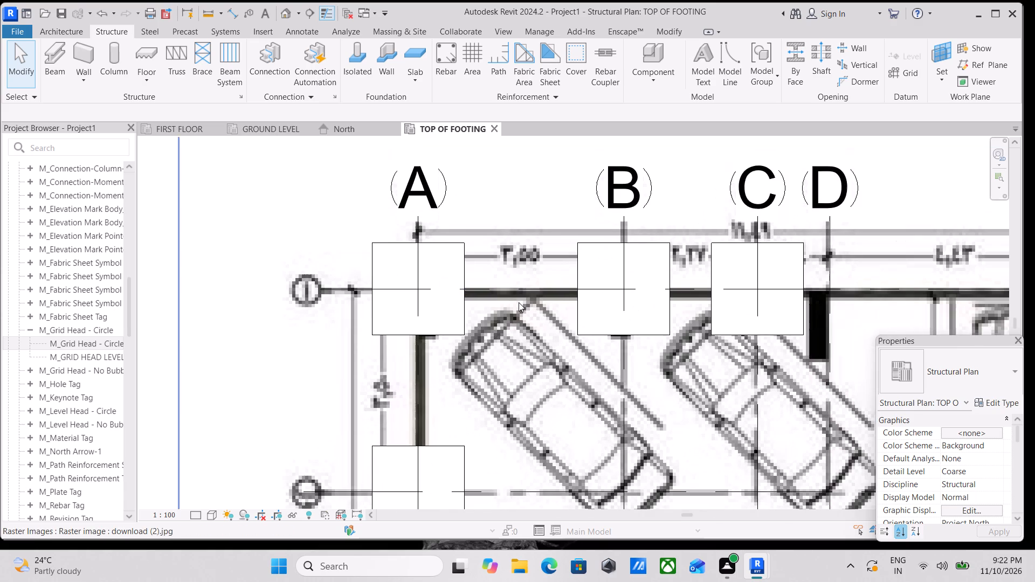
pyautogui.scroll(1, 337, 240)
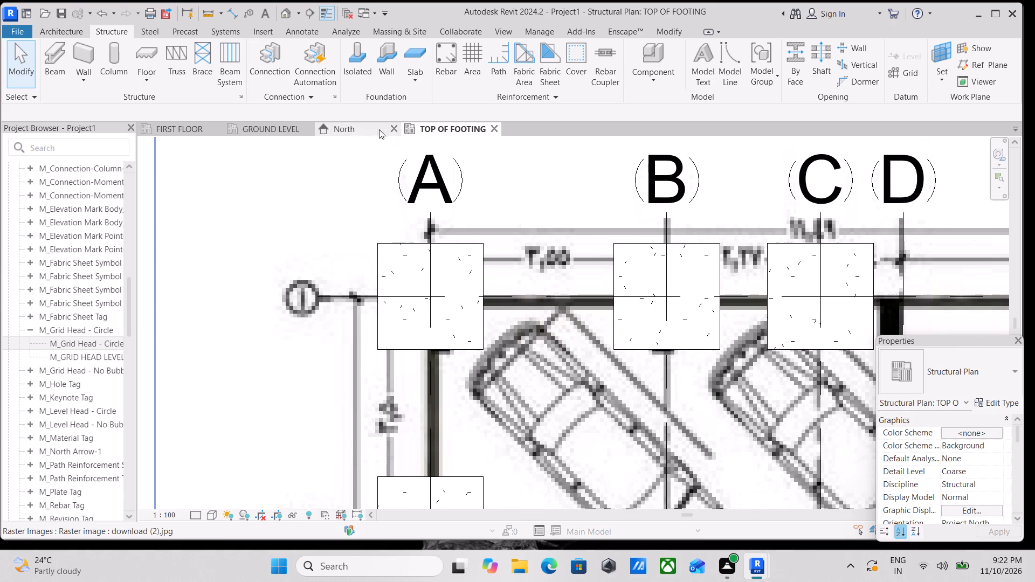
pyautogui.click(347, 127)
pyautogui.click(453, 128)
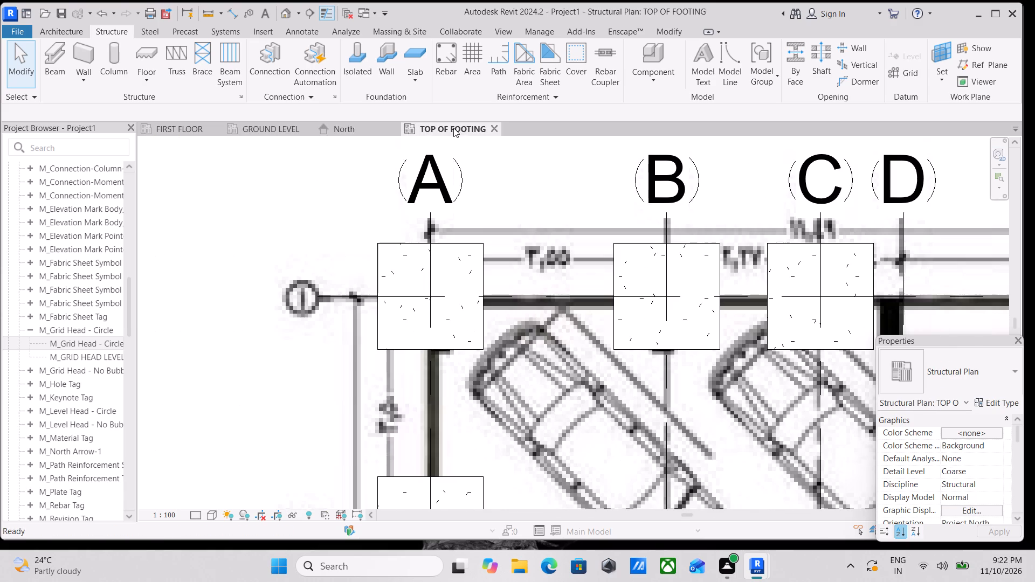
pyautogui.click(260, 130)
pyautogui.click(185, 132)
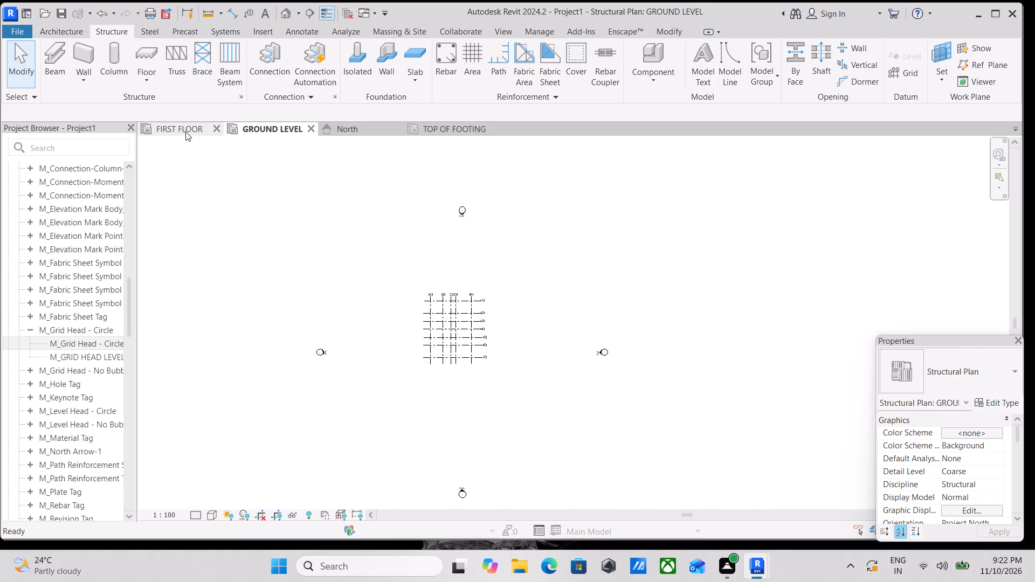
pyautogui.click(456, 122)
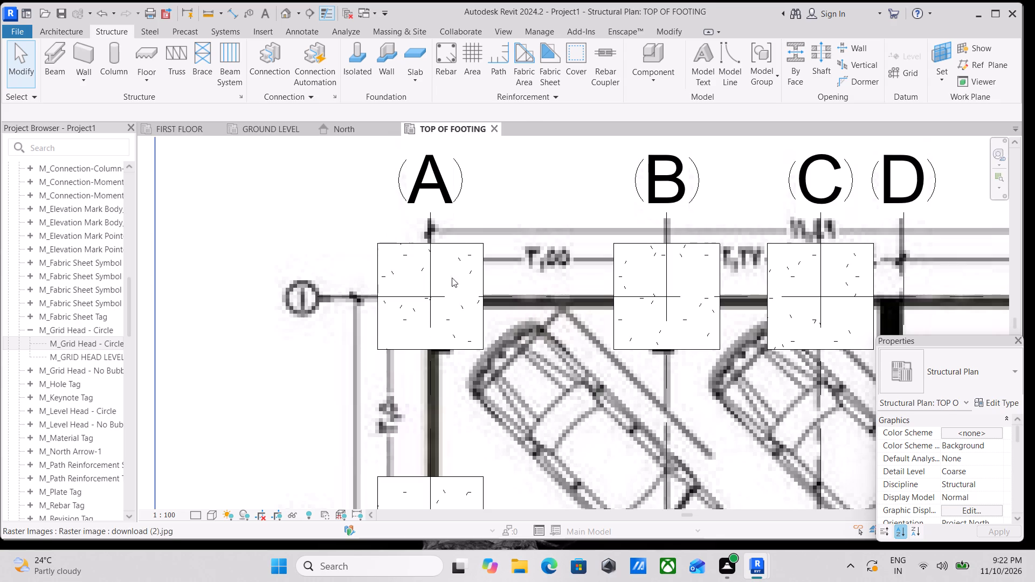
# Examine the footings along grid 1 in the TOP OF FOOTING plan and check their level in the North elevation.
pyautogui.scroll(-5, 493, 271)
pyautogui.moveTo(517, 260); pyautogui.dragTo(613, 226, button='middle')
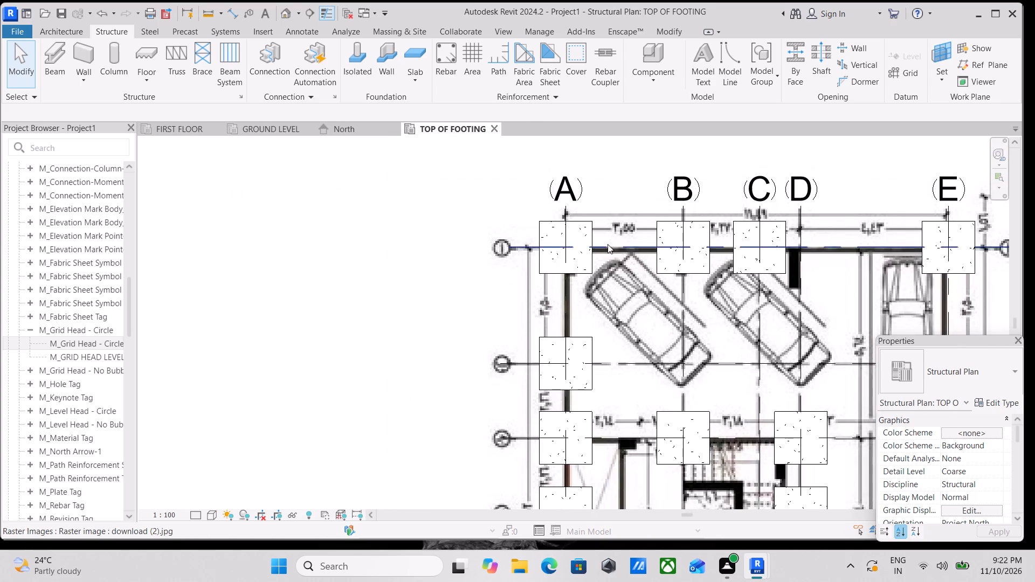
pyautogui.scroll(4, 592, 247)
pyautogui.click(339, 125)
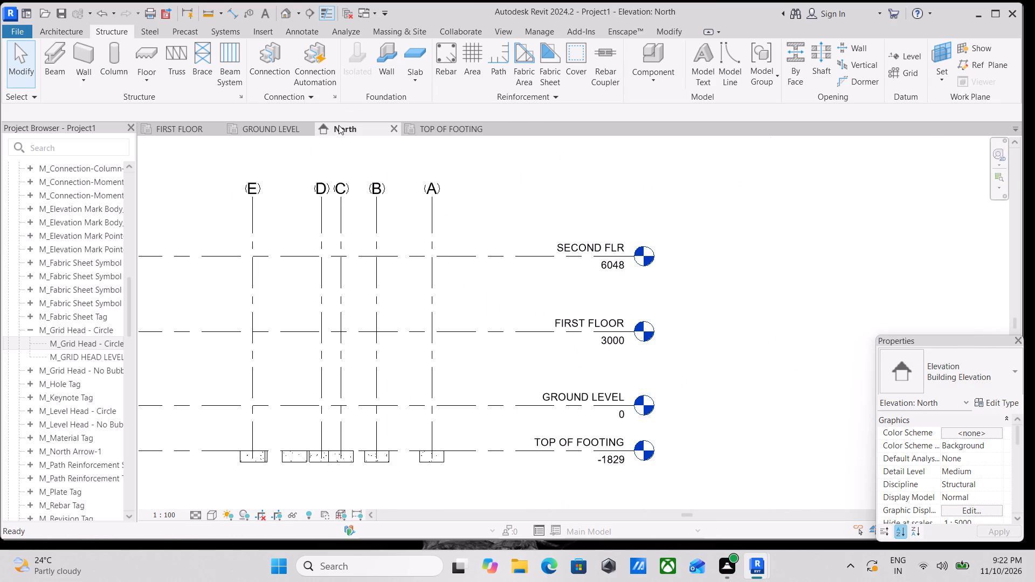
pyautogui.click(448, 134)
pyautogui.scroll(-2, 547, 230)
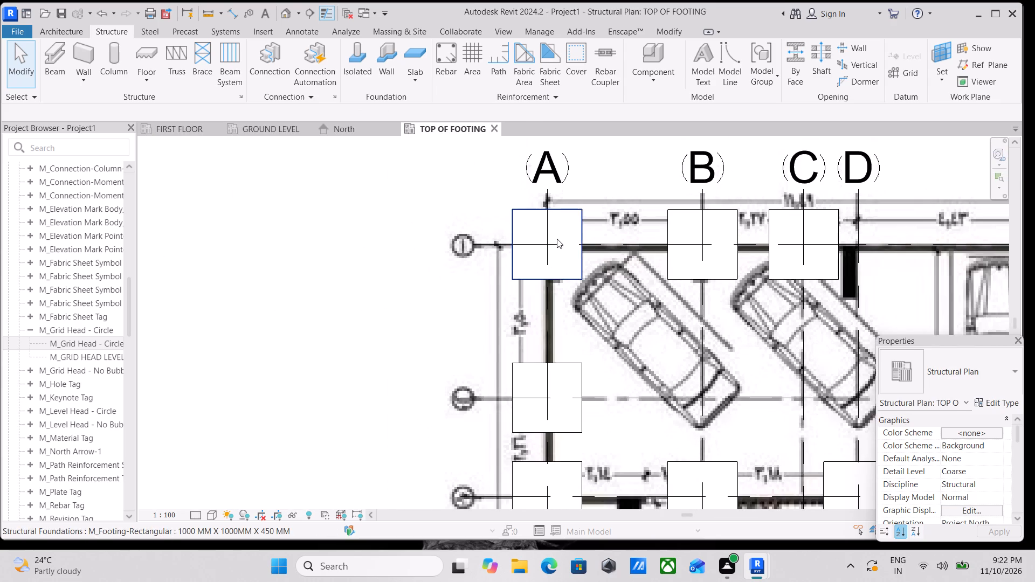
pyautogui.moveTo(557, 239); pyautogui.dragTo(421, 269, button='middle')
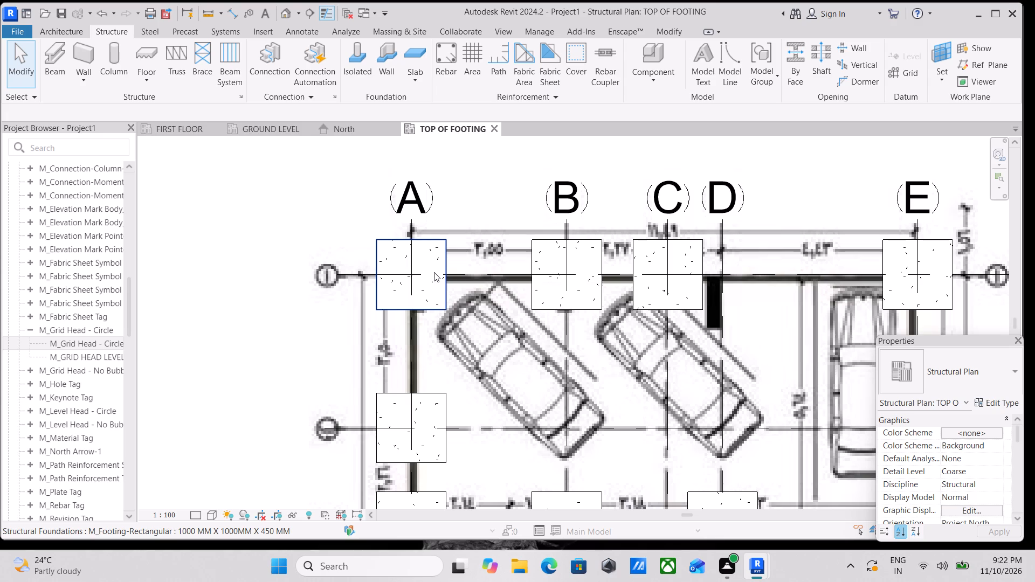
pyautogui.scroll(5, 434, 272)
pyautogui.scroll(2, 391, 284)
pyautogui.moveTo(391, 284); pyautogui.dragTo(418, 323, button='middle')
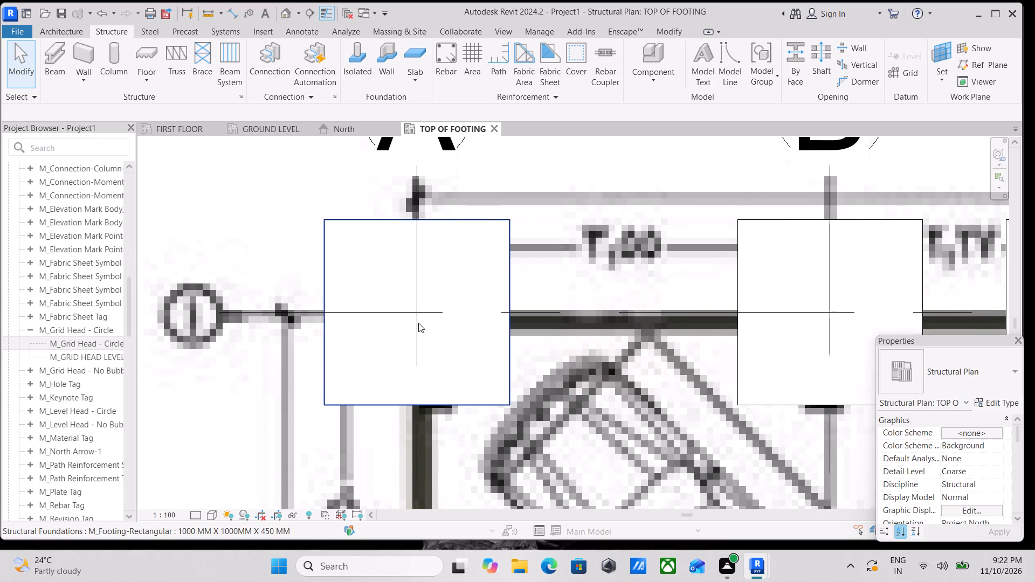
pyautogui.scroll(-2, 422, 314)
pyautogui.moveTo(422, 314); pyautogui.dragTo(438, 324, button='middle')
pyautogui.scroll(-1, 438, 324)
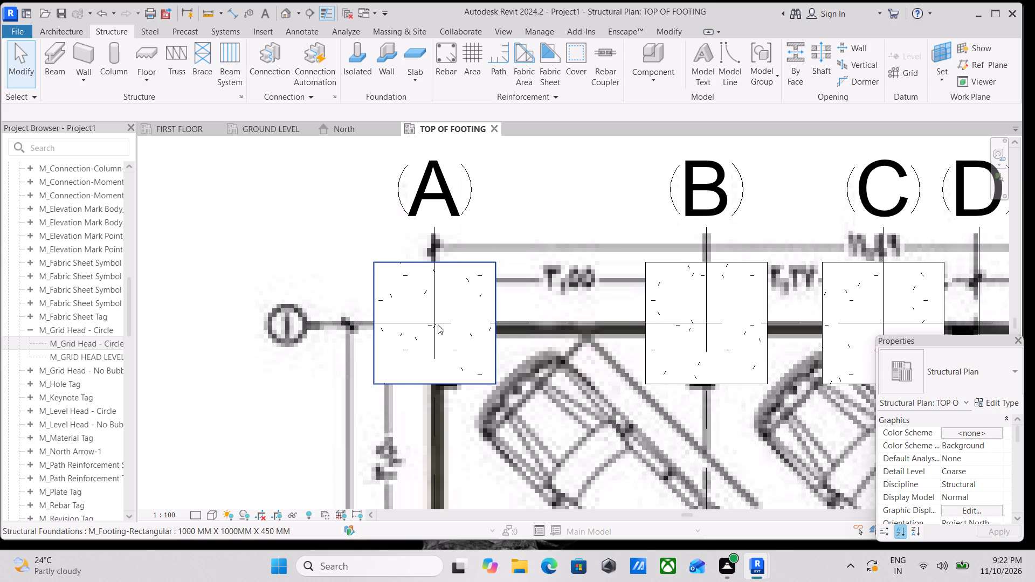
pyautogui.scroll(1, 438, 324)
pyautogui.scroll(-3, 439, 324)
pyautogui.scroll(-1, 499, 323)
pyautogui.moveTo(499, 322); pyautogui.dragTo(529, 333, button='middle')
pyautogui.scroll(-3, 519, 328)
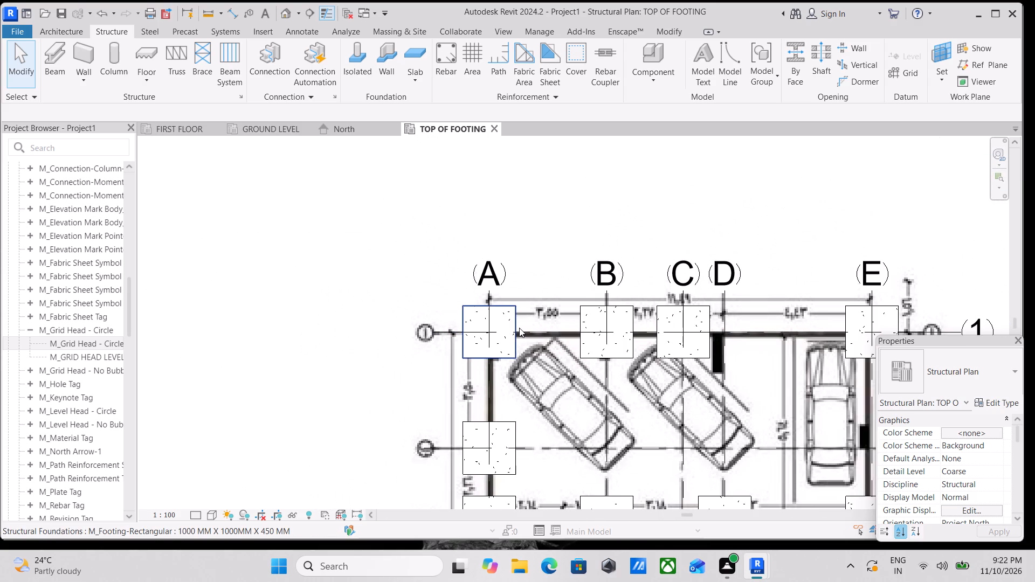
# Review the FIRST FLOOR plan and North elevation, then examine the full footing layout over the traced plan.
pyautogui.click(163, 125)
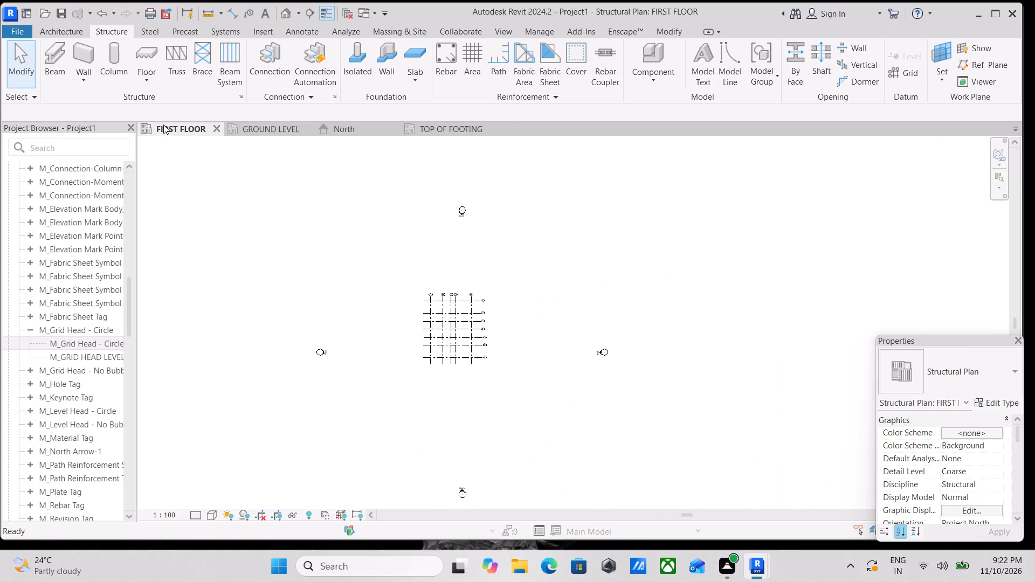
pyautogui.scroll(2, 362, 258)
pyautogui.click(436, 132)
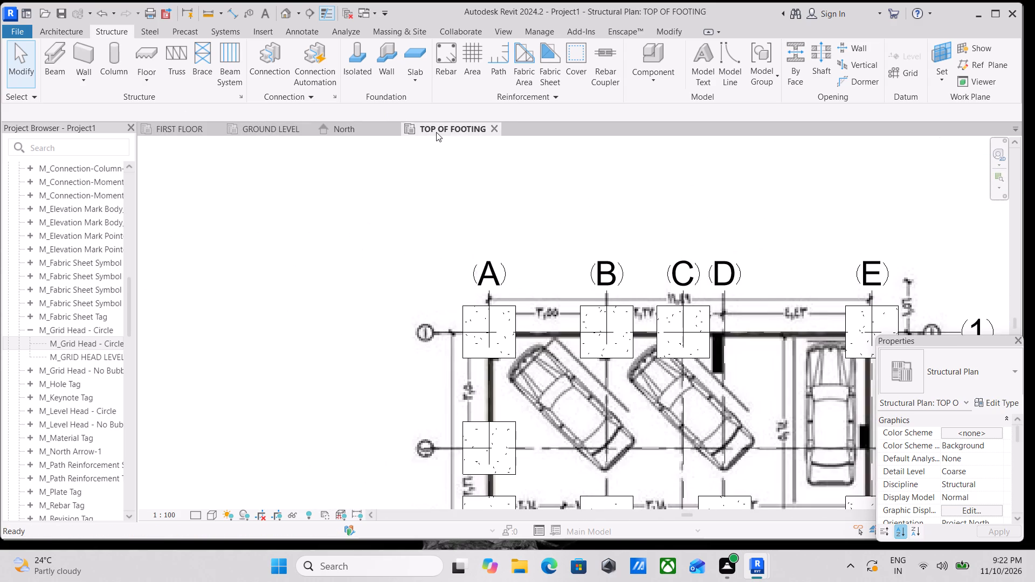
pyautogui.scroll(4, 537, 376)
pyautogui.scroll(2, 479, 301)
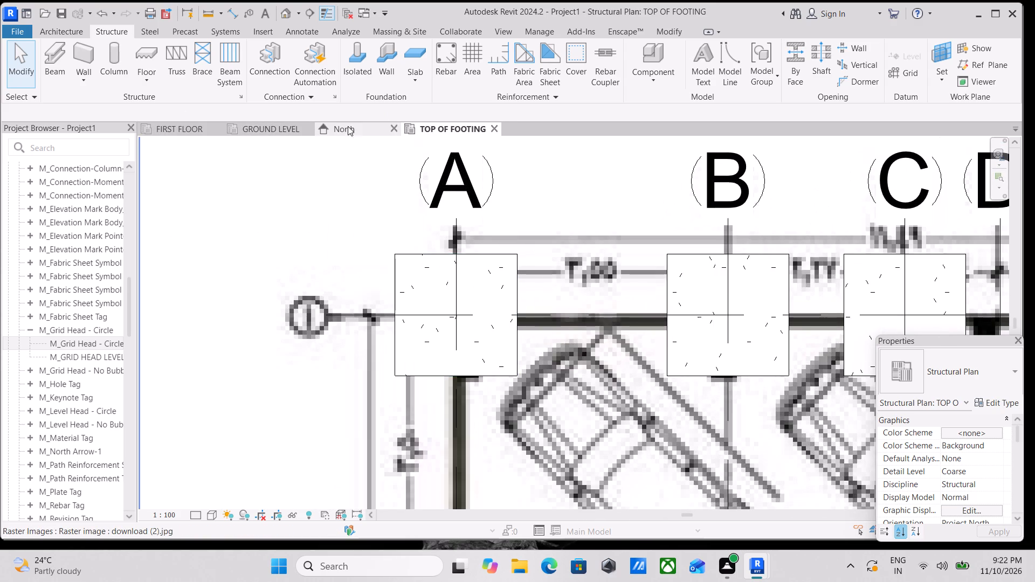
pyautogui.click(354, 126)
pyautogui.click(303, 127)
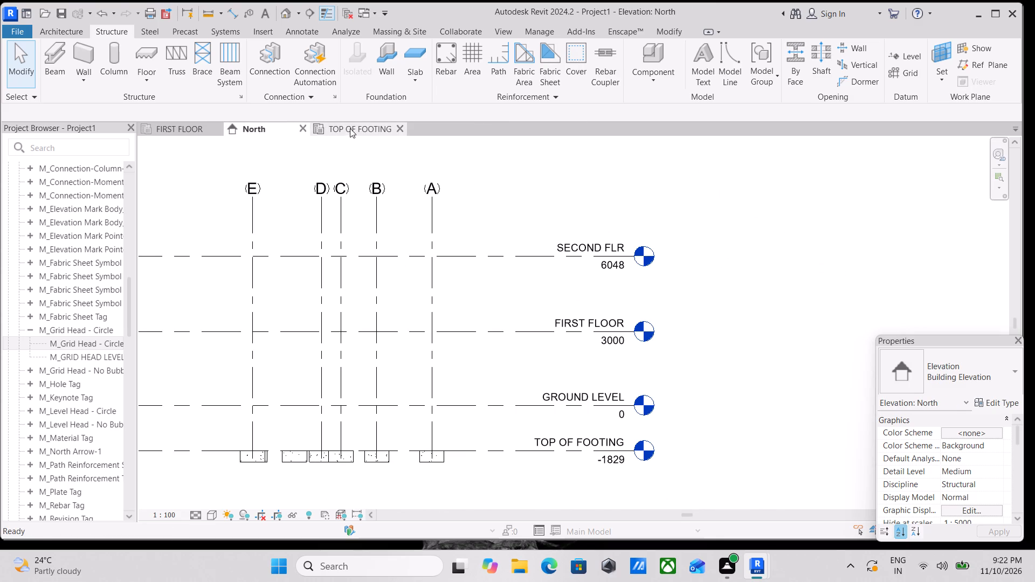
pyautogui.click(352, 127)
pyautogui.scroll(-3, 430, 296)
pyautogui.scroll(-5, 215, 133)
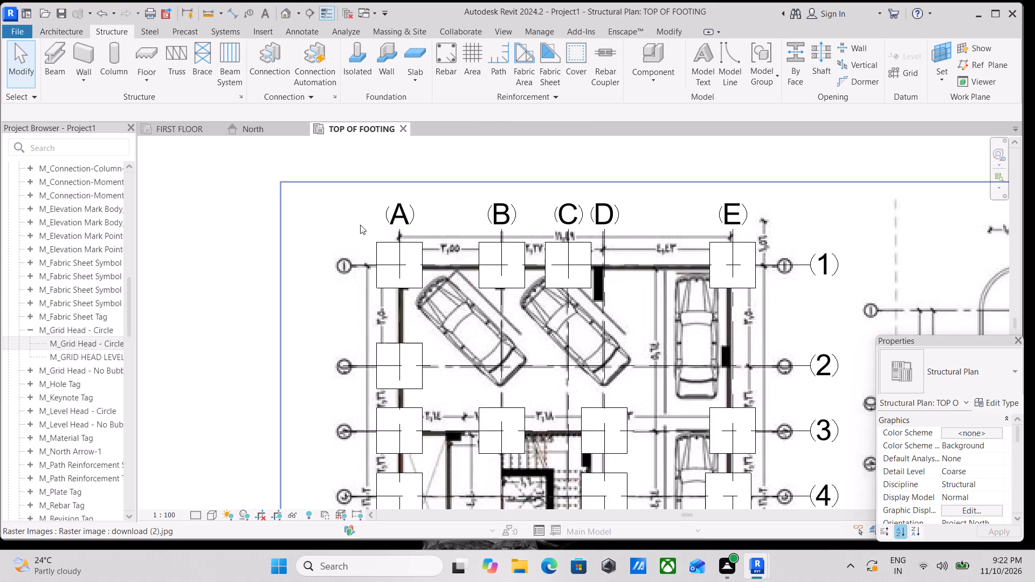
pyautogui.scroll(-6, 360, 225)
pyautogui.keyDown('shift'); pyautogui.moveTo(432, 329); pyautogui.dragTo(488, 243, button='middle'); pyautogui.keyUp('shift')
pyautogui.scroll(1, 696, 208)
pyautogui.scroll(-1, 698, 206)
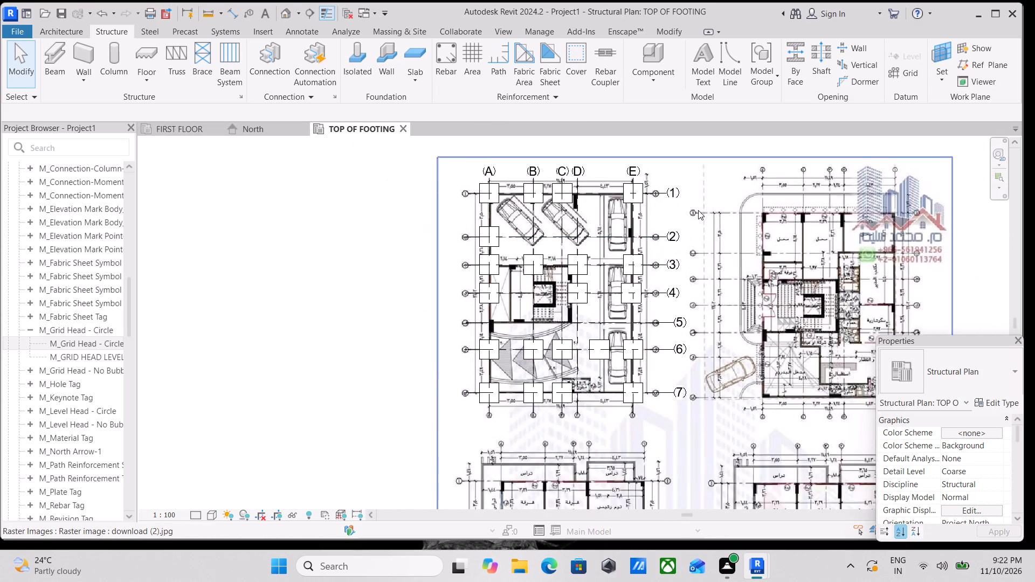
pyautogui.scroll(-2, 698, 210)
# Open the default 3D view of the footings and set its visual style to shaded.
pyautogui.click(287, 9)
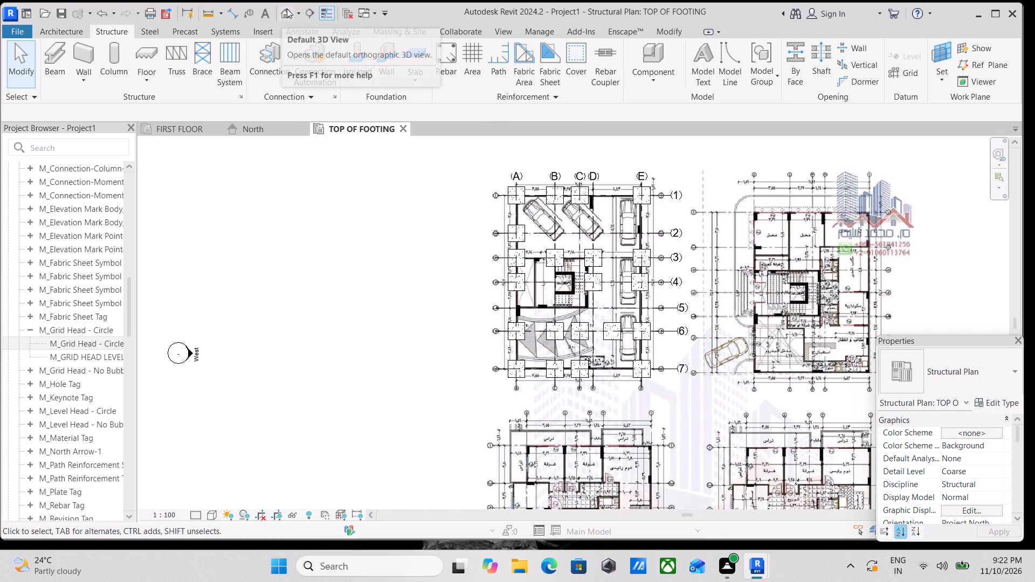
pyautogui.scroll(-2, 547, 232)
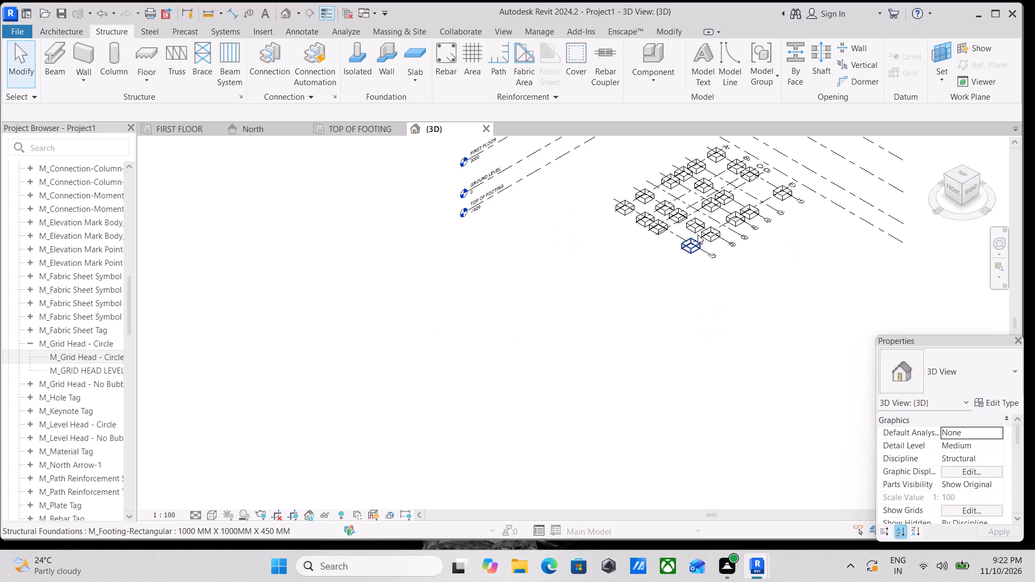
pyautogui.moveTo(691, 232); pyautogui.dragTo(496, 247, button='middle')
pyautogui.keyDown('shift'); pyautogui.moveTo(535, 247); pyautogui.dragTo(659, 106, button='middle'); pyautogui.keyUp('shift')
pyautogui.scroll(4, 410, 279)
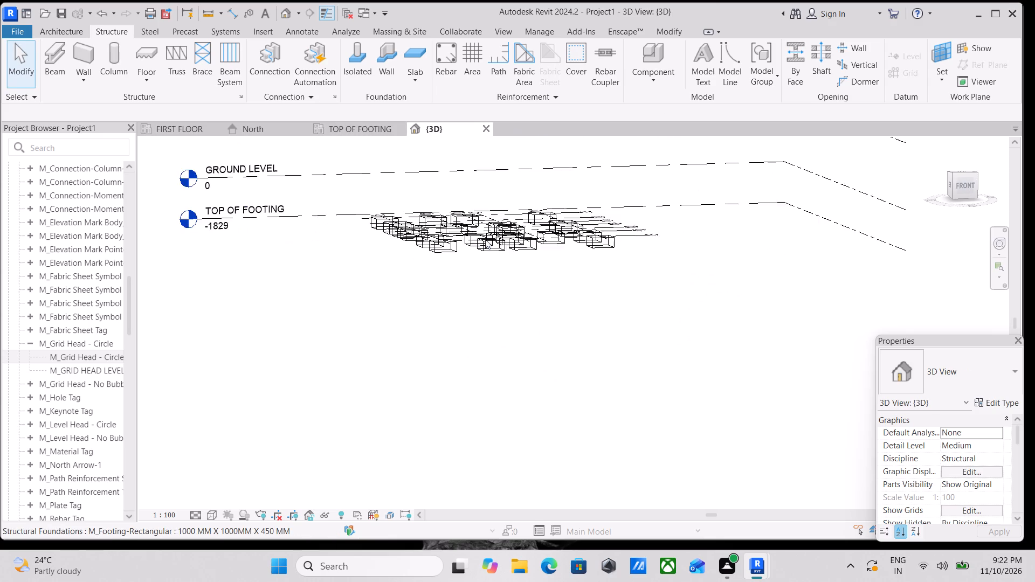
pyautogui.scroll(2, 485, 239)
pyautogui.keyDown('shift'); pyautogui.moveTo(512, 223); pyautogui.dragTo(360, 328, button='middle'); pyautogui.keyUp('shift')
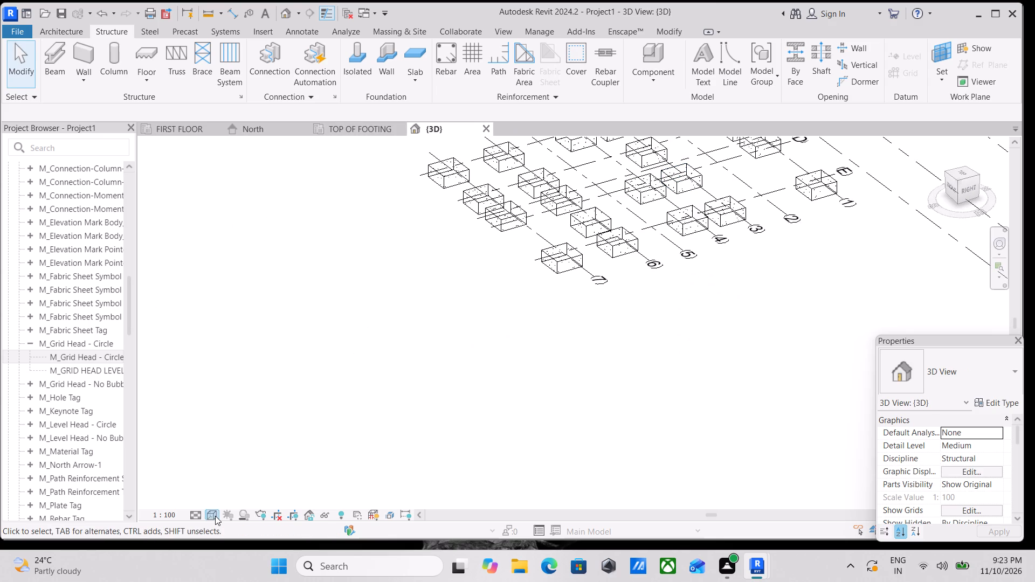
pyautogui.click(215, 516)
pyautogui.click(226, 465)
# Examine the shaded footings in 3D from several angles and from directly above.
pyautogui.moveTo(498, 251); pyautogui.dragTo(610, 174, button='middle')
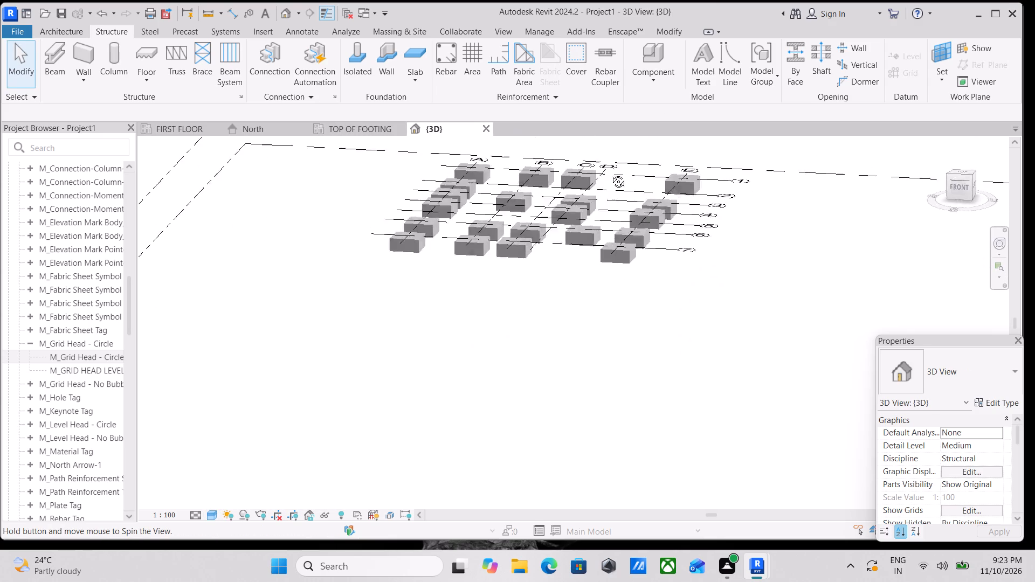
pyautogui.moveTo(610, 174); pyautogui.dragTo(381, 276, button='middle')
pyautogui.keyDown('shift'); pyautogui.moveTo(381, 276); pyautogui.dragTo(411, 271, button='middle'); pyautogui.keyUp('shift')
pyautogui.moveTo(413, 267); pyautogui.dragTo(370, 314, button='middle')
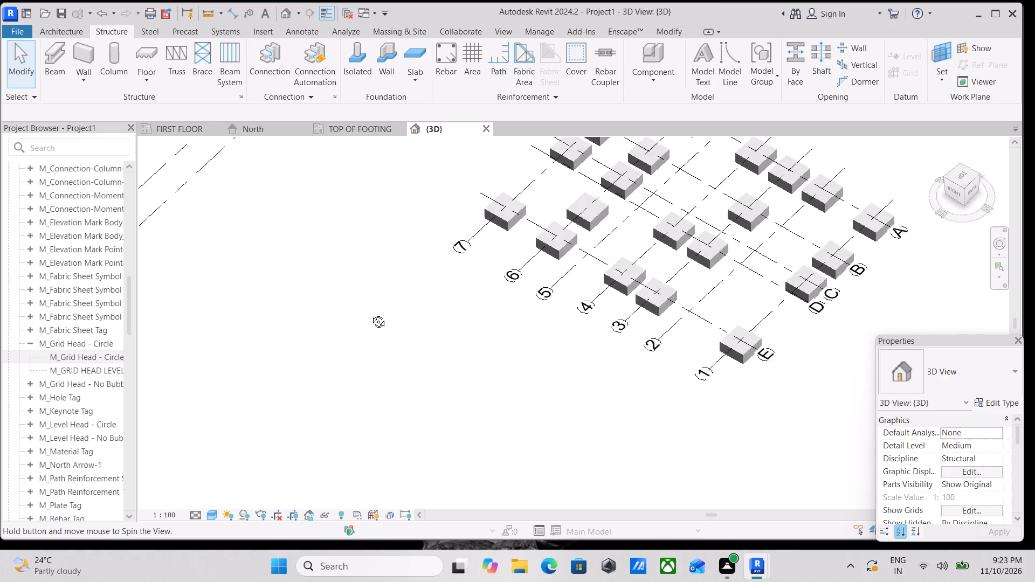
pyautogui.moveTo(370, 314); pyautogui.dragTo(371, 311, button='middle')
pyautogui.keyDown('shift'); pyautogui.scroll(1, 392, 261); pyautogui.keyUp('shift')
pyautogui.scroll(-3, 404, 242)
pyautogui.moveTo(404, 243); pyautogui.dragTo(506, 351, button='middle')
pyautogui.keyDown('shift'); pyautogui.scroll(1, 506, 351); pyautogui.keyUp('shift')
pyautogui.scroll(-2, 817, 159)
pyautogui.moveTo(798, 185); pyautogui.dragTo(747, 352, button='middle')
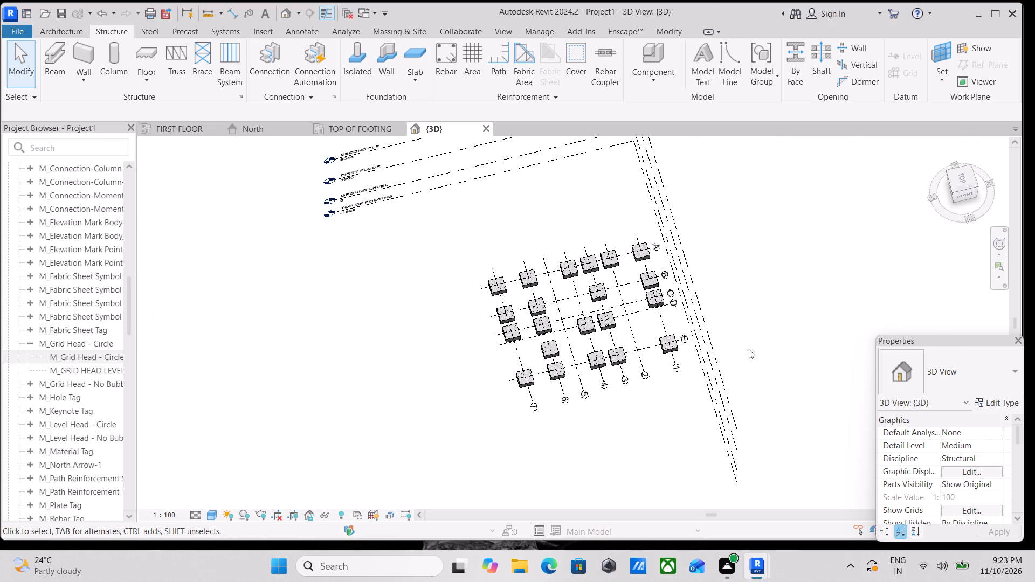
pyautogui.click(957, 175)
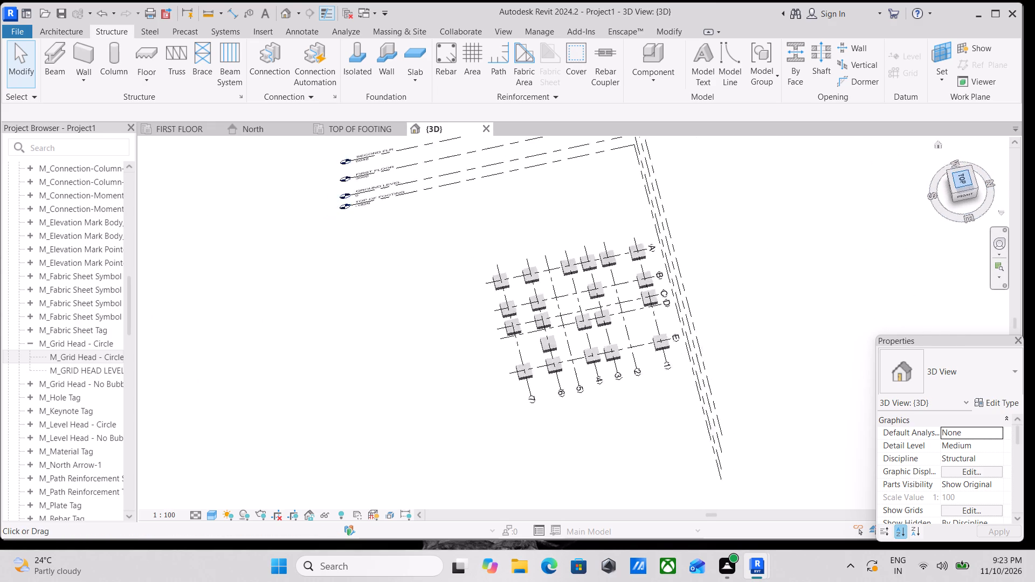
pyautogui.scroll(2, 487, 296)
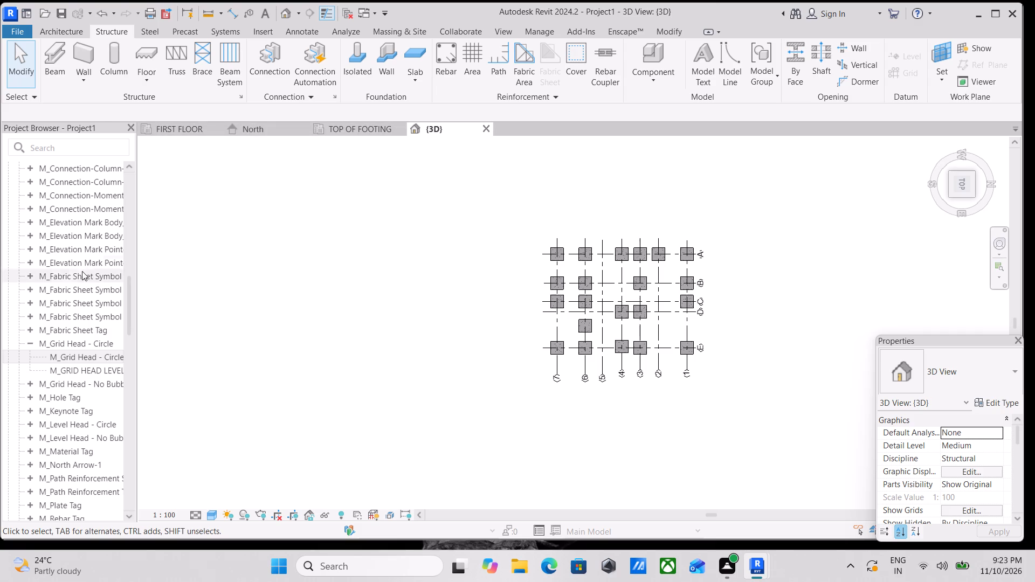
# Open the GROUND LEVEL structural plan and frame the grid layout.
pyautogui.scroll(7, 29, 246)
pyautogui.scroll(-1, 38, 252)
pyautogui.scroll(4, 38, 253)
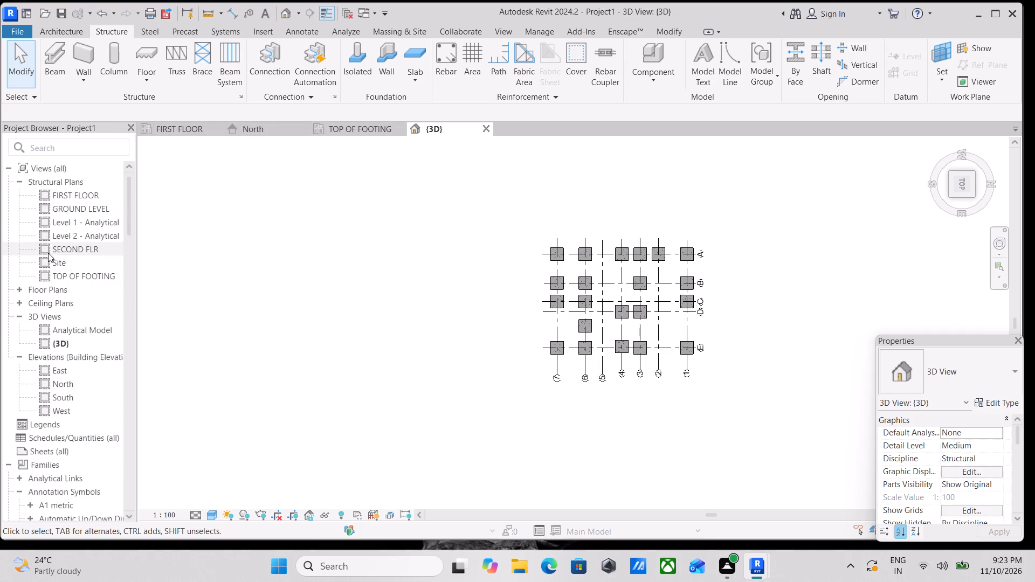
pyautogui.doubleClick(82, 207)
pyautogui.scroll(8, 686, 334)
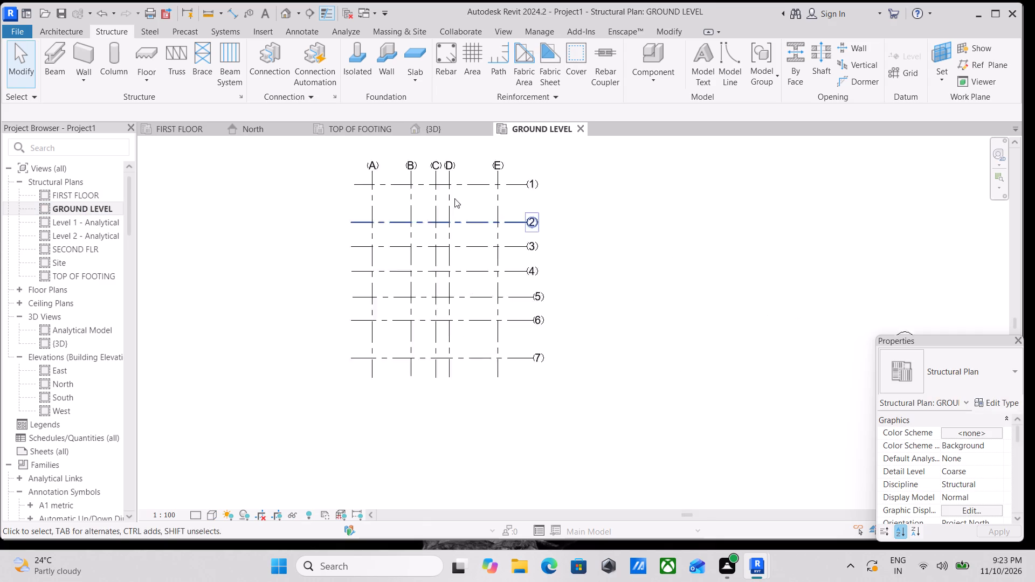
pyautogui.scroll(3, 332, 162)
pyautogui.moveTo(296, 210); pyautogui.dragTo(298, 238, button='middle')
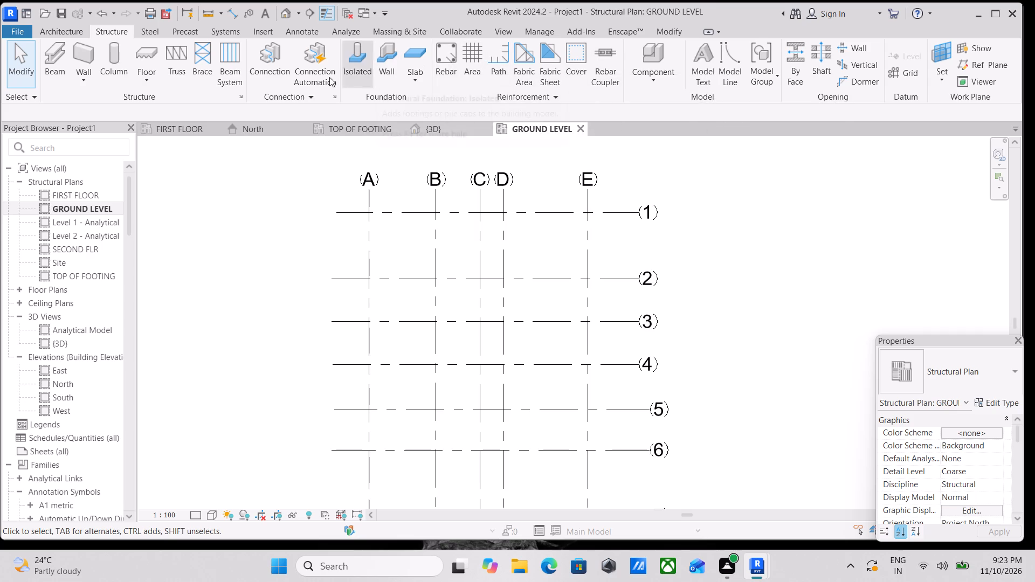
# Start a vertical structural column using the M_Concrete-Rectangular-Column type 300 x 450mm.
pyautogui.click(111, 80)
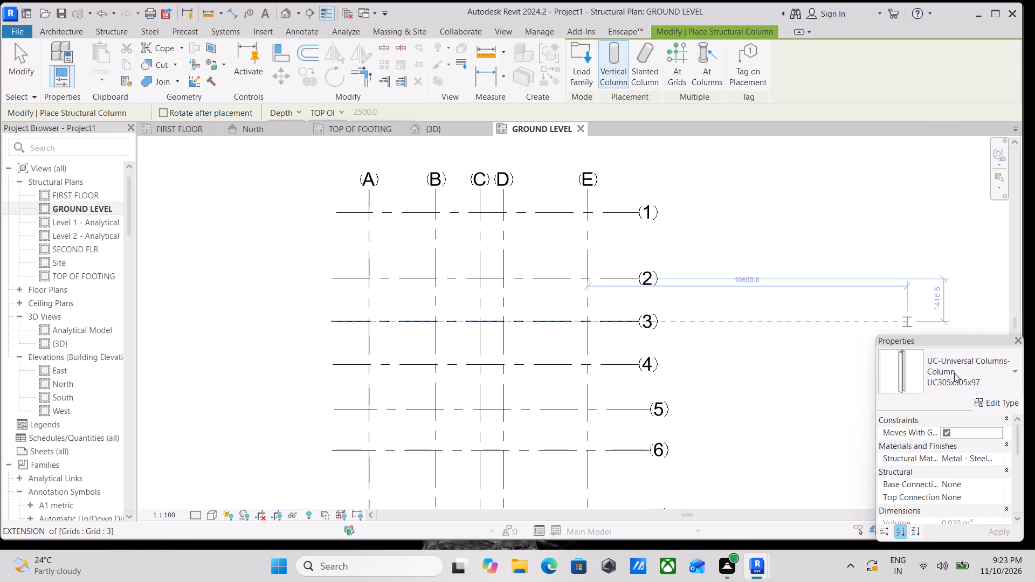
pyautogui.click(1004, 369)
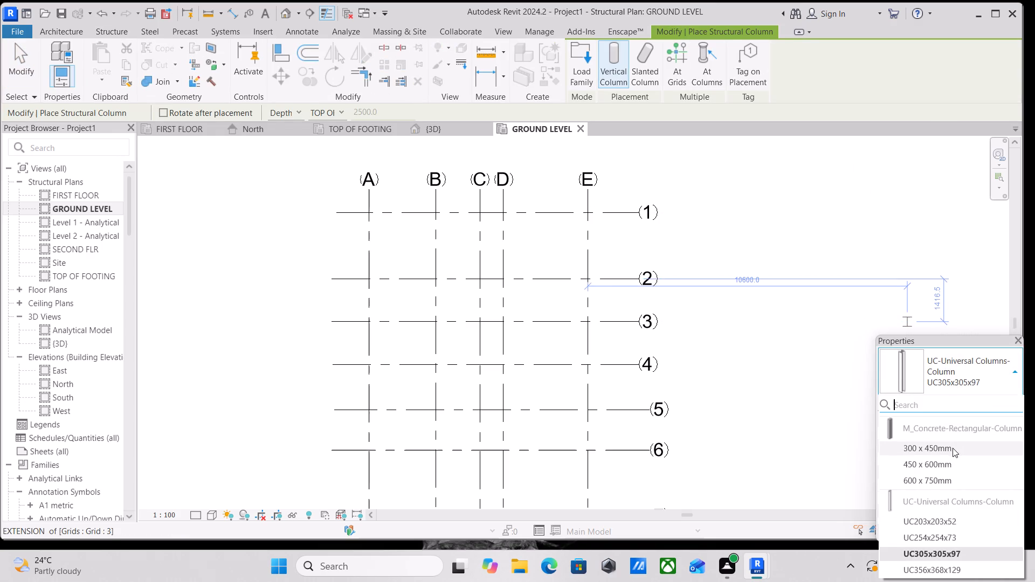
pyautogui.click(953, 448)
pyautogui.scroll(-4, 735, 362)
pyautogui.scroll(-2, 667, 352)
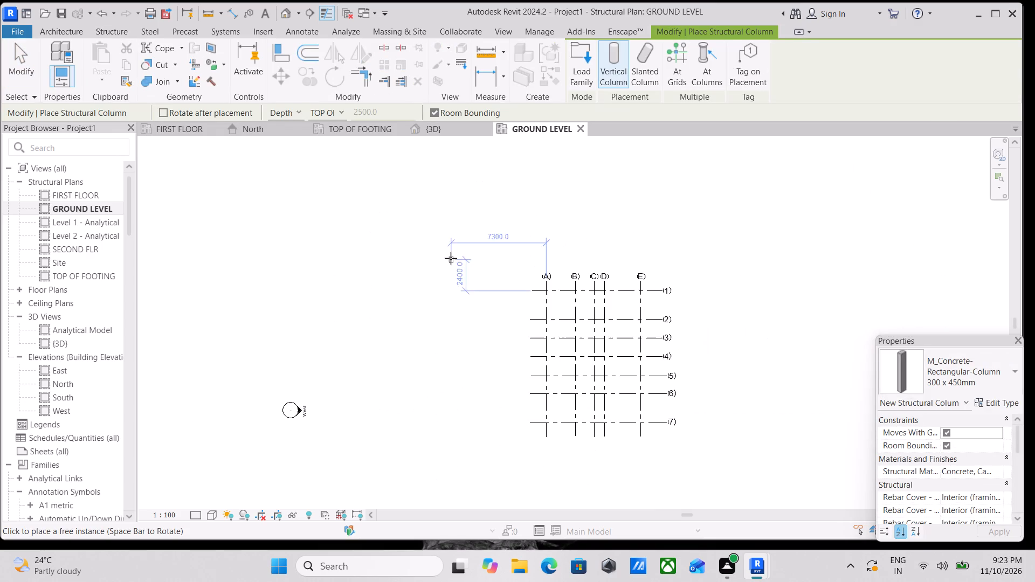
pyautogui.scroll(3, 461, 262)
pyautogui.moveTo(483, 259); pyautogui.dragTo(467, 204, button='middle')
pyautogui.scroll(-4, 498, 227)
pyautogui.moveTo(496, 222); pyautogui.dragTo(478, 167, button='middle')
pyautogui.scroll(4, 557, 250)
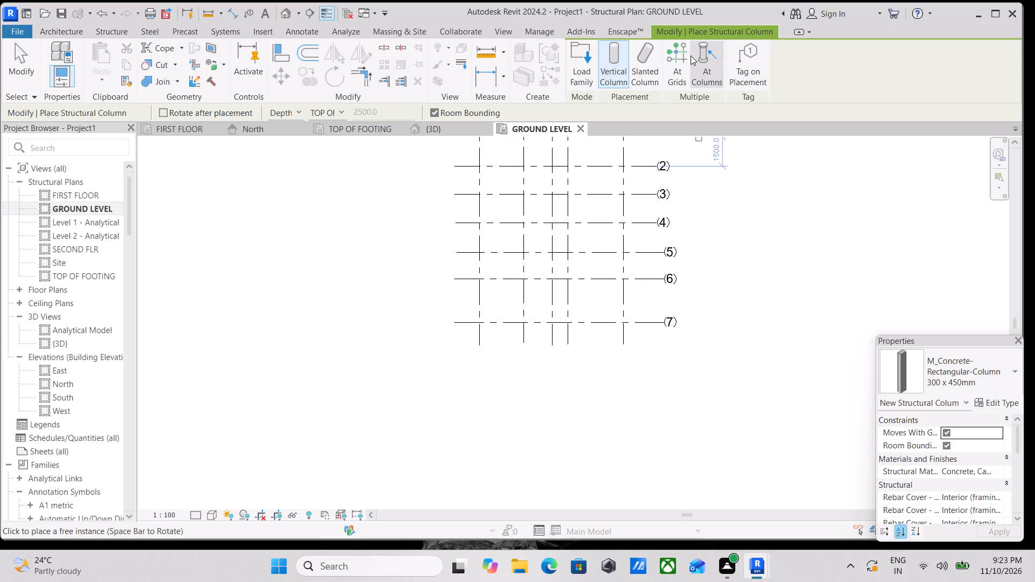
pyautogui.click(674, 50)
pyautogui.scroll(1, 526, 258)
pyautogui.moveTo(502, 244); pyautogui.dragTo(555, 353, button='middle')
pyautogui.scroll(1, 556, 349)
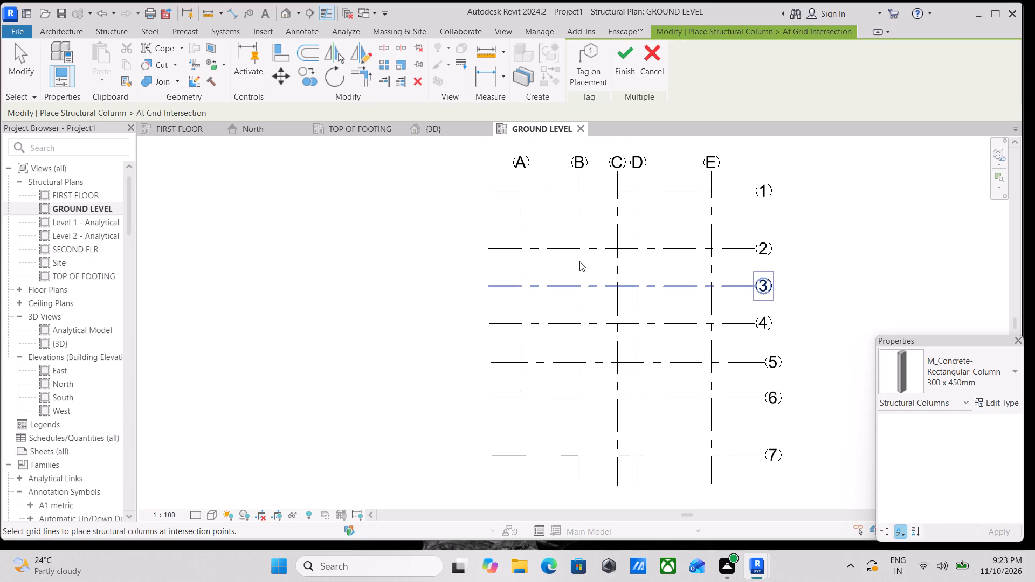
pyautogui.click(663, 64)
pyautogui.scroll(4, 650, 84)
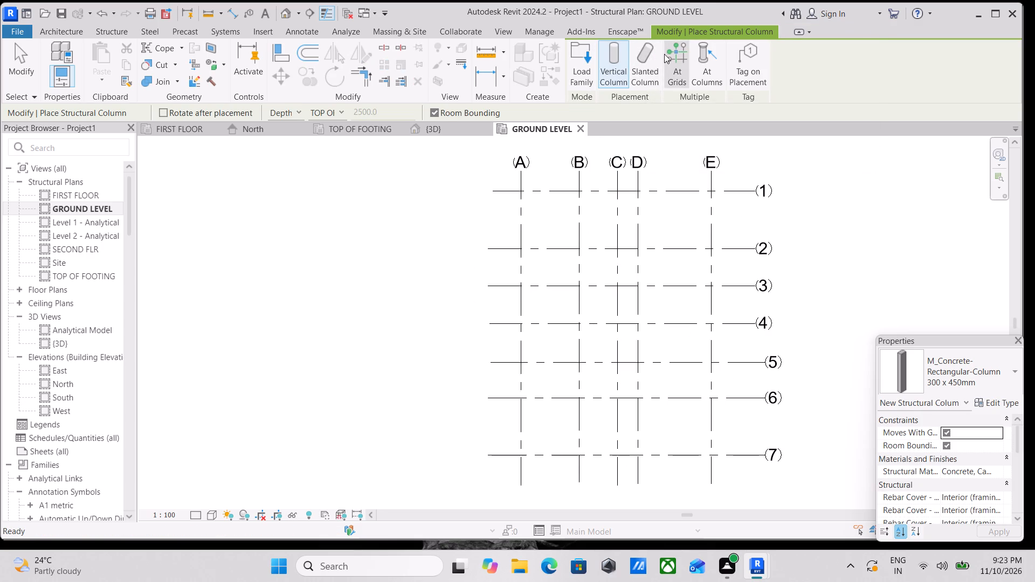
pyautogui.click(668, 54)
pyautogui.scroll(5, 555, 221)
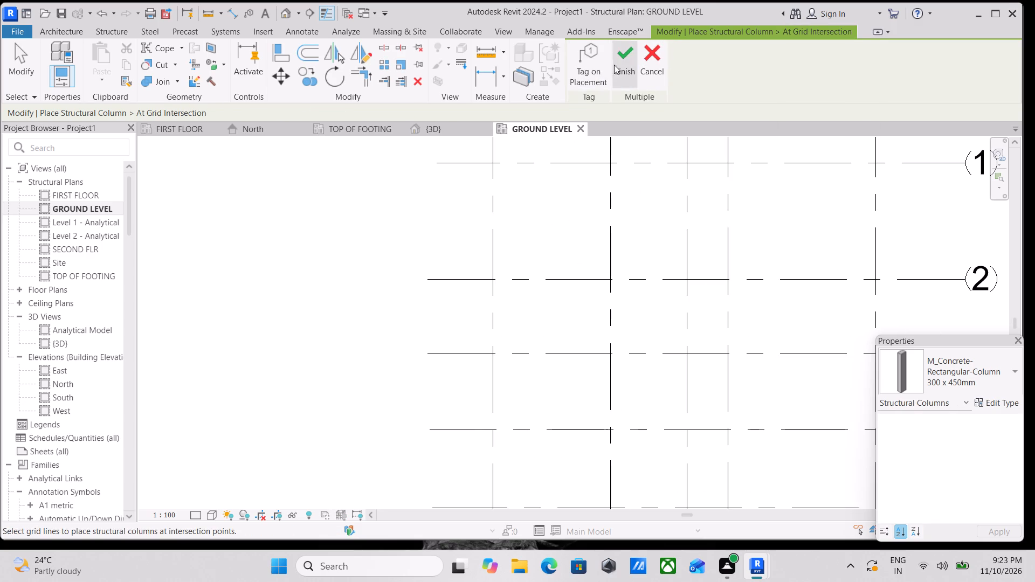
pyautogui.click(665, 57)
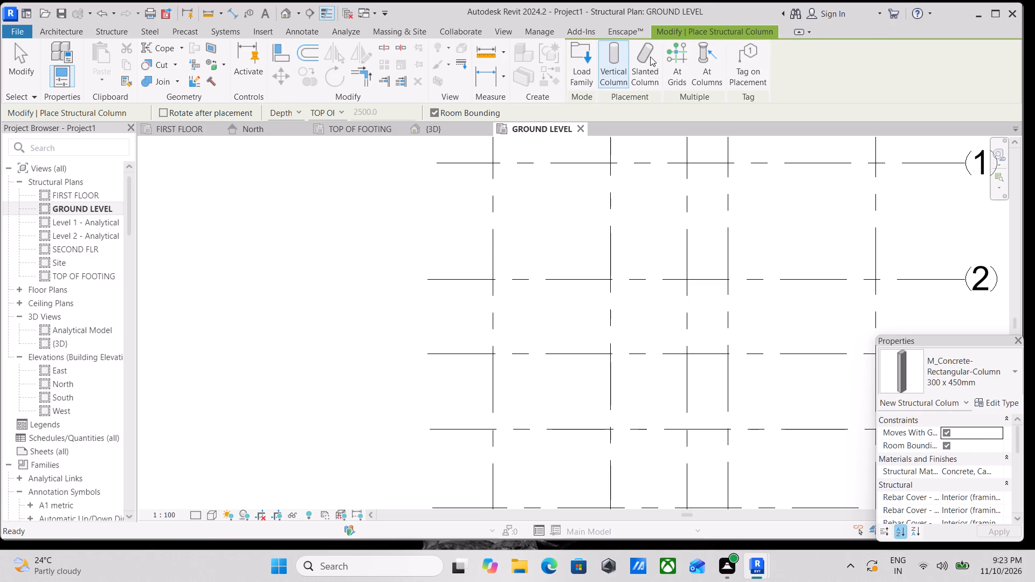
# Place 300 x 450mm concrete columns at the intersections of grid 1 with grids A and B.
pyautogui.scroll(4, 467, 197)
pyautogui.moveTo(501, 181); pyautogui.dragTo(444, 234, button='middle')
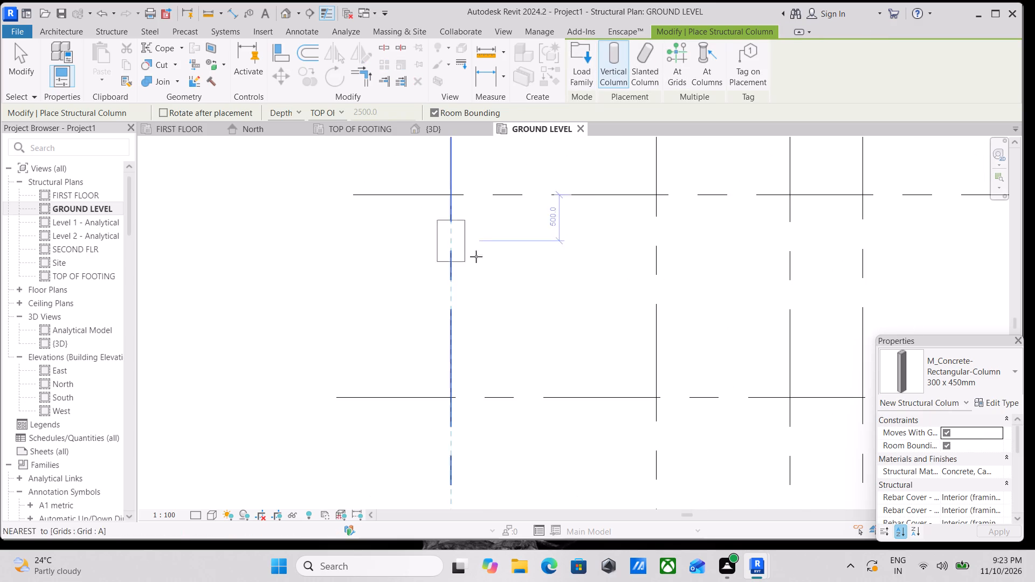
pyautogui.scroll(3, 994, 392)
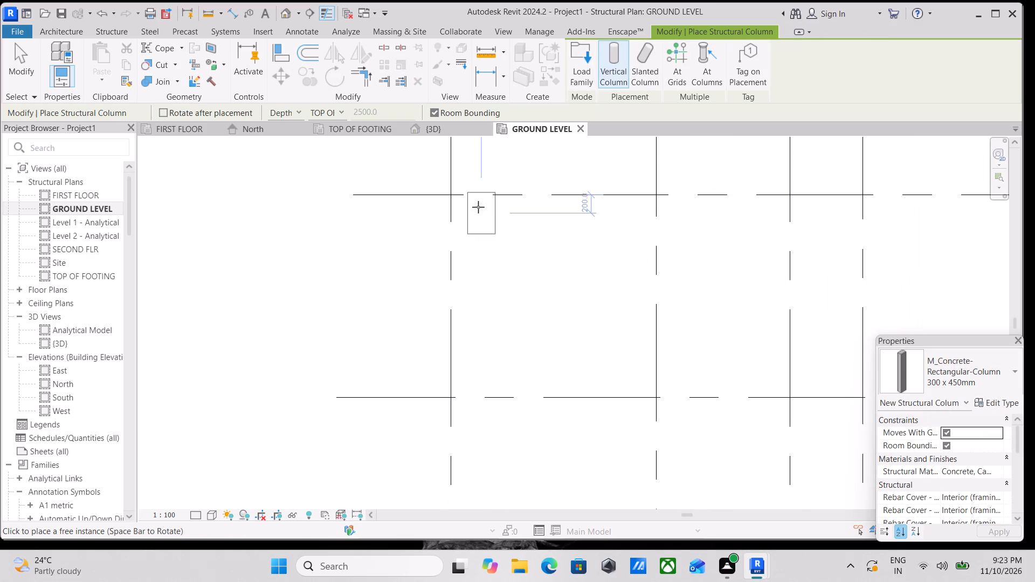
pyautogui.scroll(4, 473, 203)
pyautogui.moveTo(472, 203); pyautogui.dragTo(485, 288, button='middle')
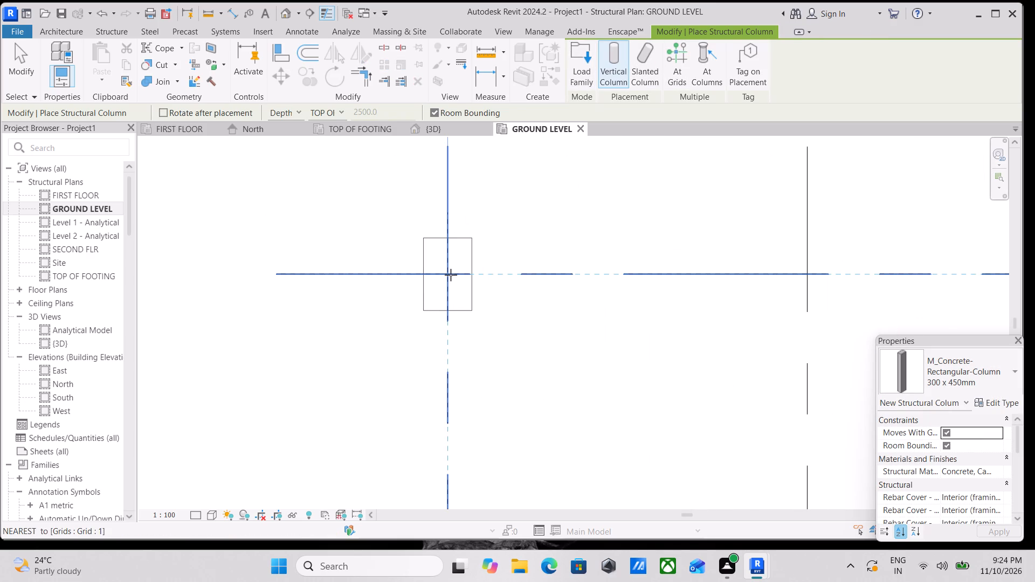
pyautogui.click(451, 274)
pyautogui.scroll(-3, 576, 245)
pyautogui.moveTo(575, 243); pyautogui.dragTo(434, 261, button='middle')
pyautogui.scroll(-1, 489, 246)
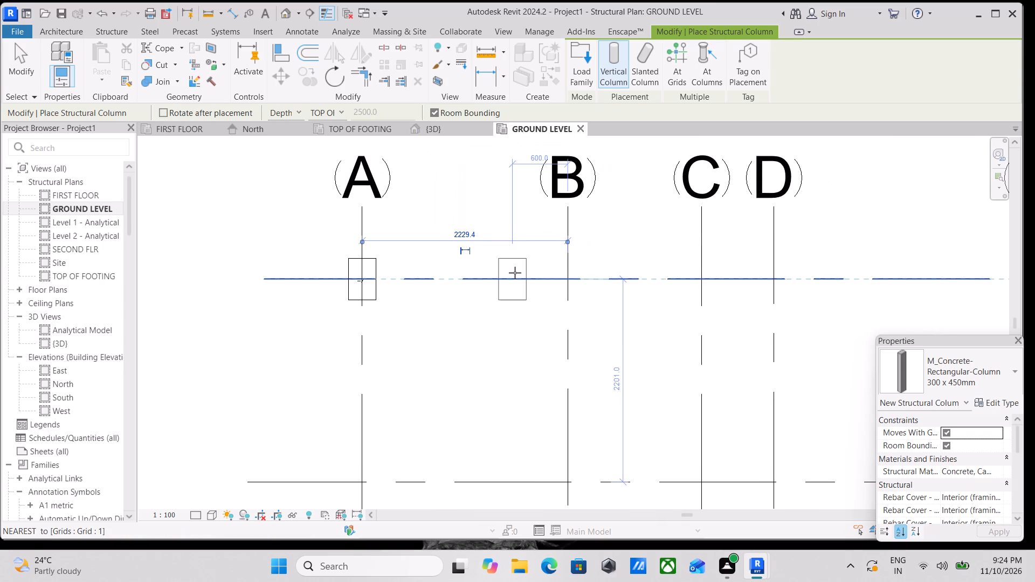
pyautogui.click(569, 279)
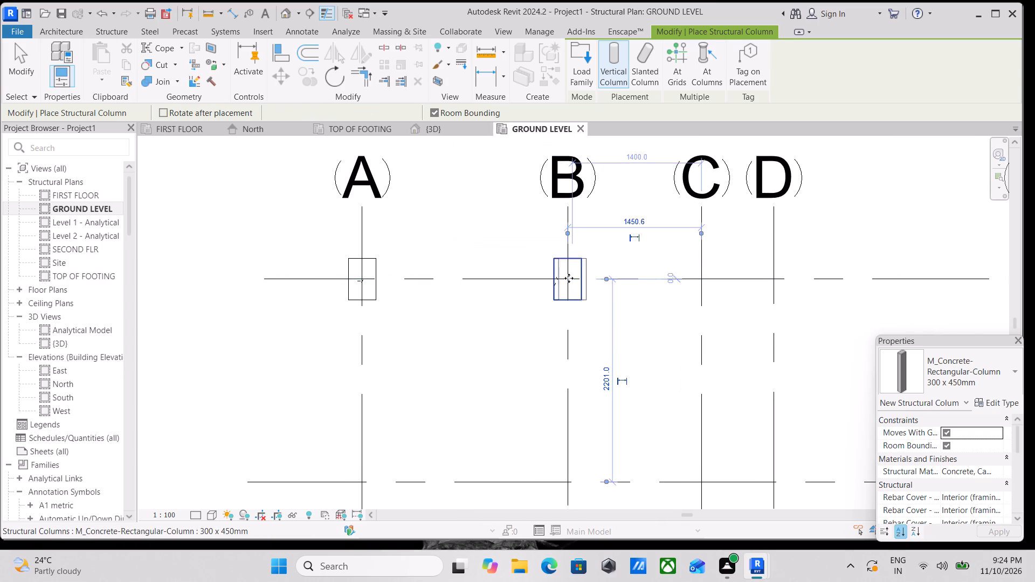
# Place 300 x 450mm columns along grid 1 at its intersections with grids C, D and E.
pyautogui.scroll(-5, 585, 252)
pyautogui.moveTo(585, 252); pyautogui.dragTo(554, 252, button='middle')
pyautogui.scroll(2, 692, 281)
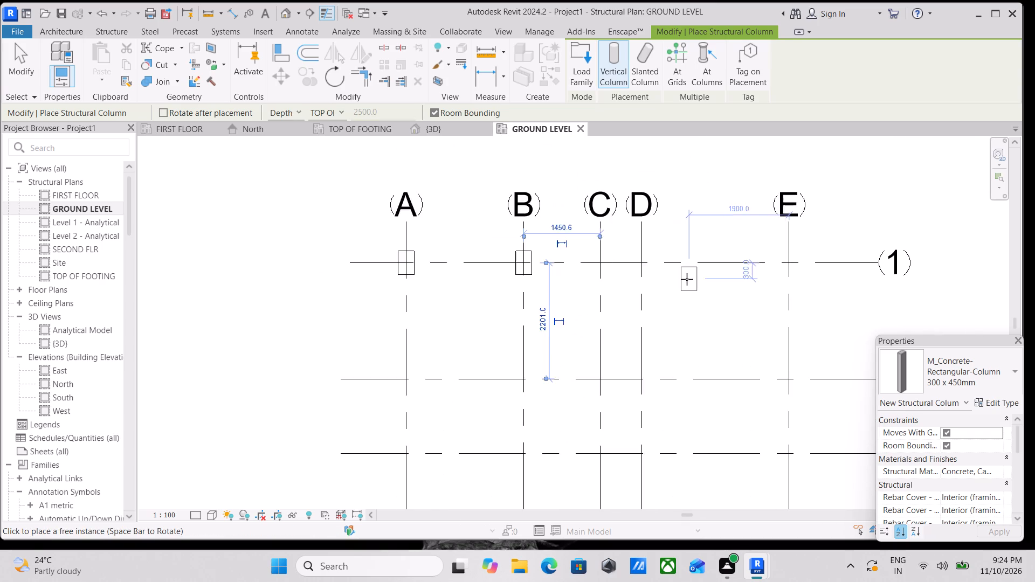
pyautogui.scroll(1, 687, 279)
pyautogui.scroll(9, 582, 234)
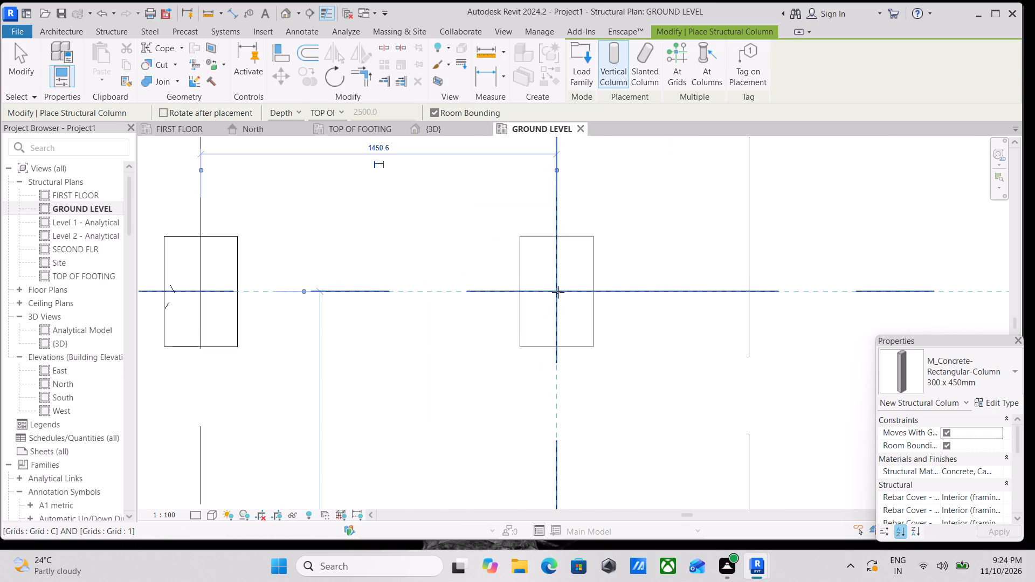
pyautogui.click(558, 292)
pyautogui.scroll(-4, 727, 283)
pyautogui.click(747, 293)
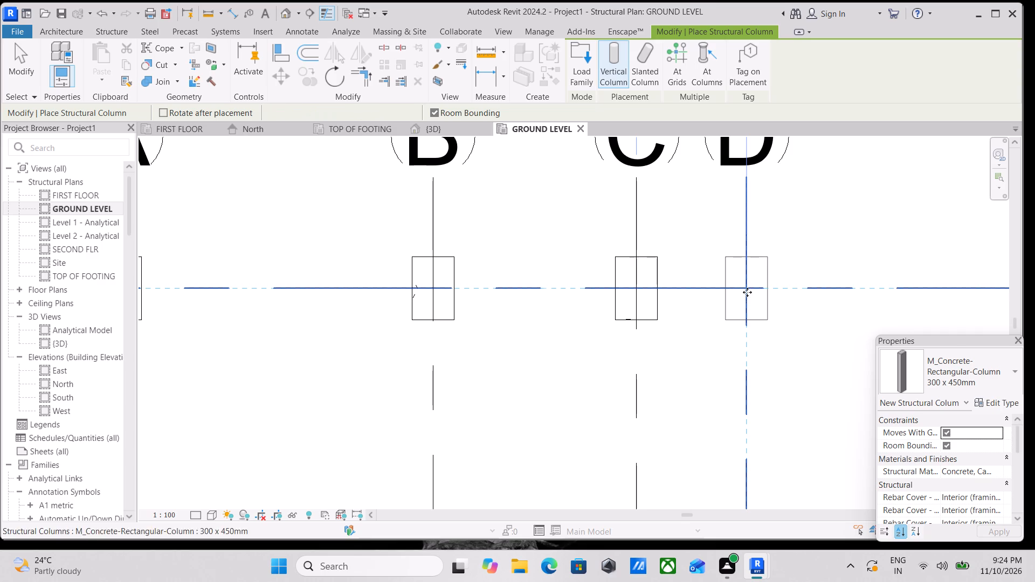
pyautogui.scroll(-4, 844, 264)
pyautogui.moveTo(843, 263); pyautogui.dragTo(584, 267, button='middle')
pyautogui.scroll(-2, 609, 264)
pyautogui.moveTo(609, 264); pyautogui.dragTo(516, 278, button='middle')
pyautogui.scroll(3, 567, 285)
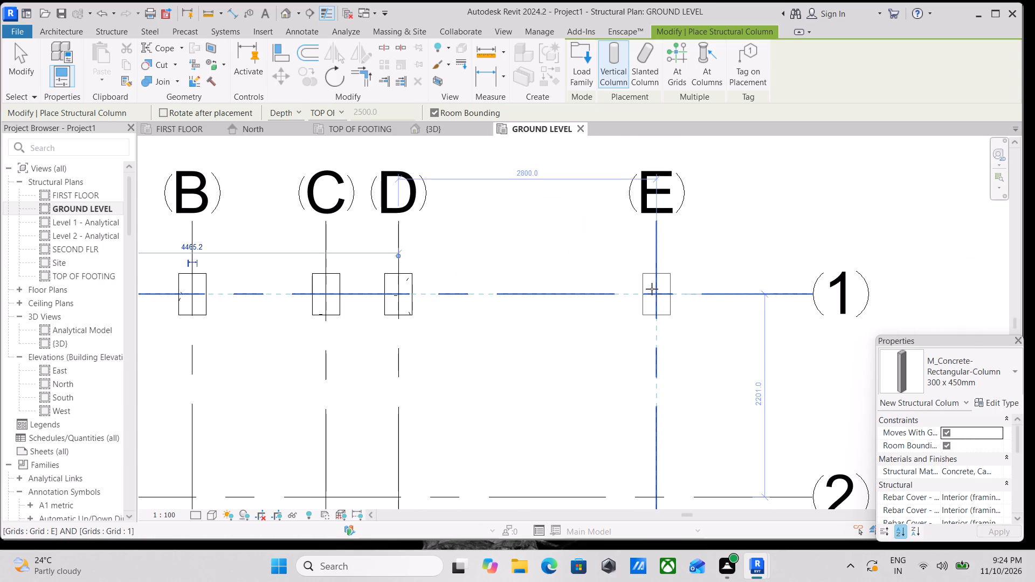
pyautogui.click(661, 297)
# Place 300 x 450mm columns at the intersections of grid 2 with grids A and B.
pyautogui.scroll(-6, 661, 296)
pyautogui.moveTo(655, 296); pyautogui.dragTo(816, 208, button='middle')
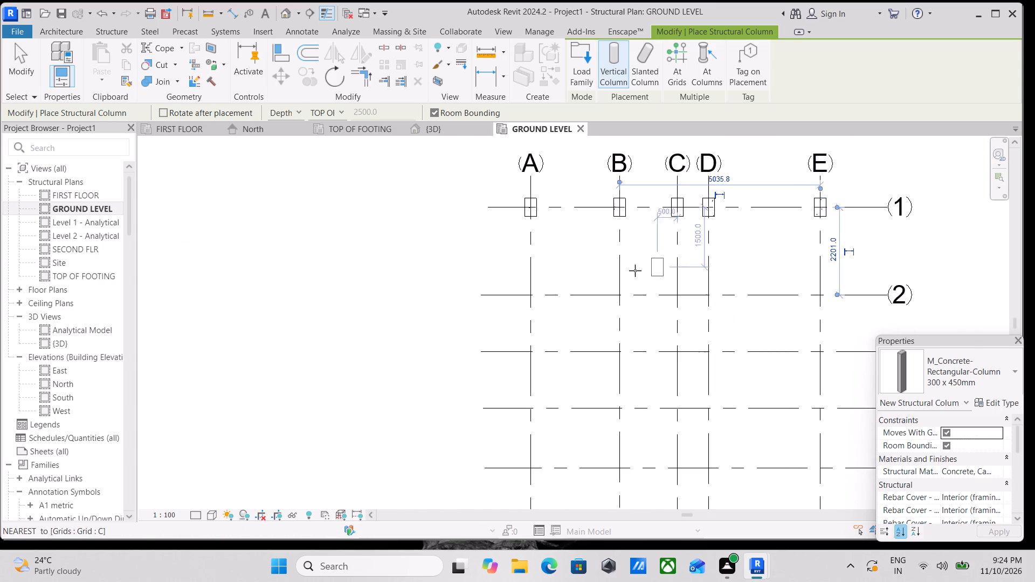
pyautogui.scroll(5, 632, 271)
pyautogui.scroll(3, 493, 311)
pyautogui.click(419, 315)
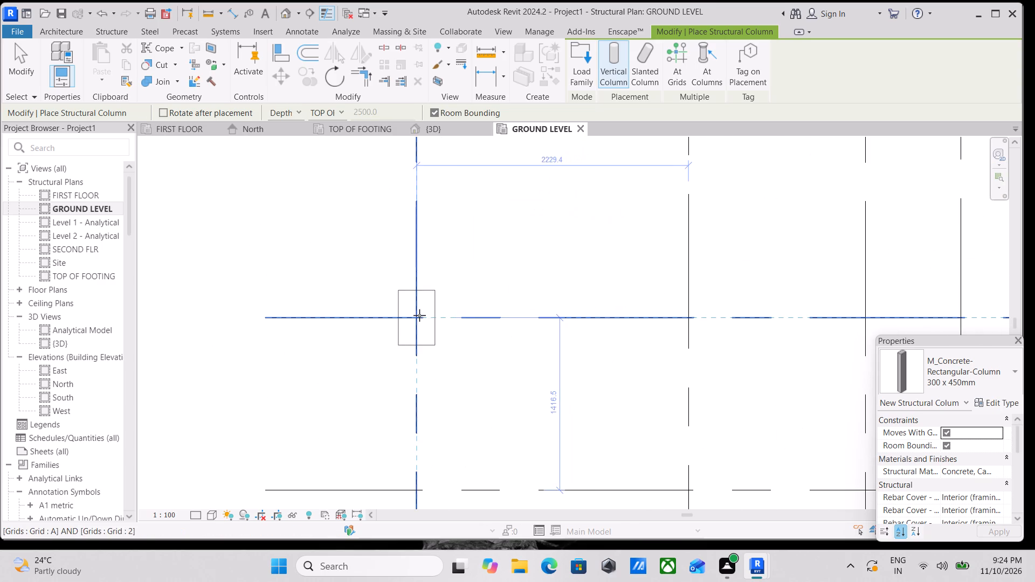
pyautogui.scroll(-3, 502, 275)
pyautogui.moveTo(500, 275); pyautogui.dragTo(456, 278, button='middle')
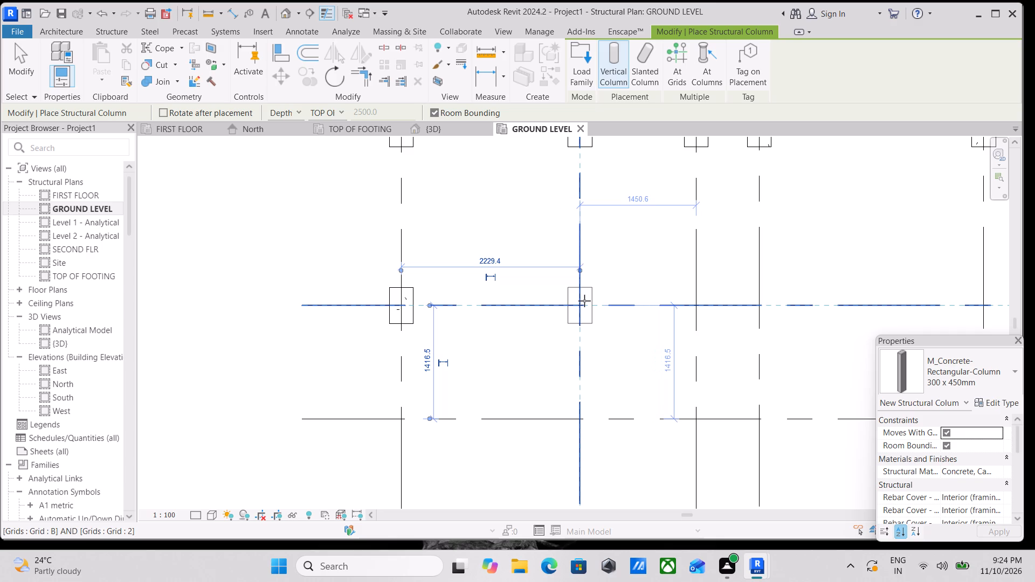
pyautogui.click(584, 300)
# Place 300 x 450mm columns along grid 2 at its intersections with grids C, D and E.
pyautogui.scroll(-2, 667, 261)
pyautogui.moveTo(665, 260); pyautogui.dragTo(599, 267, button='middle')
pyautogui.scroll(3, 623, 286)
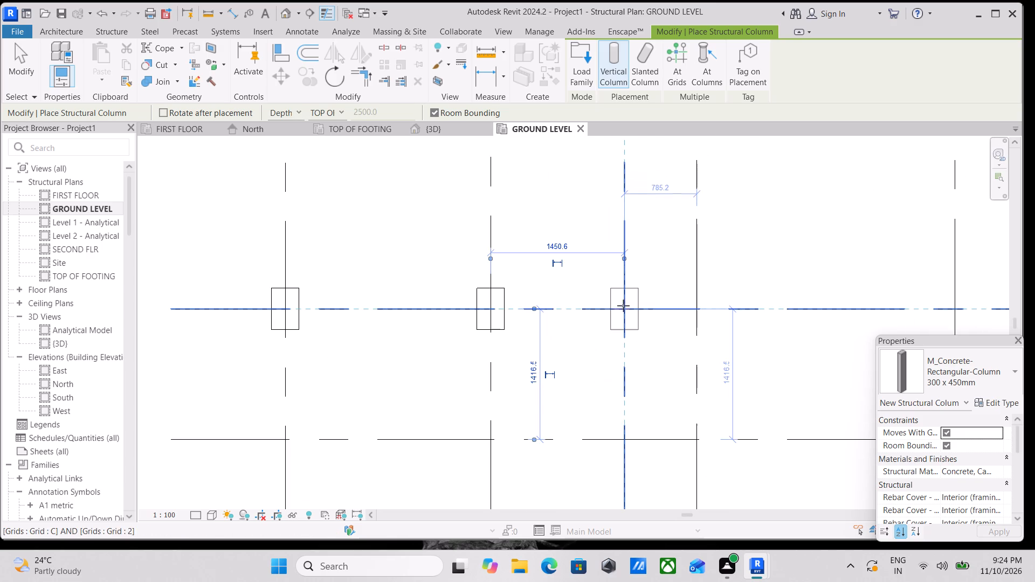
pyautogui.click(623, 307)
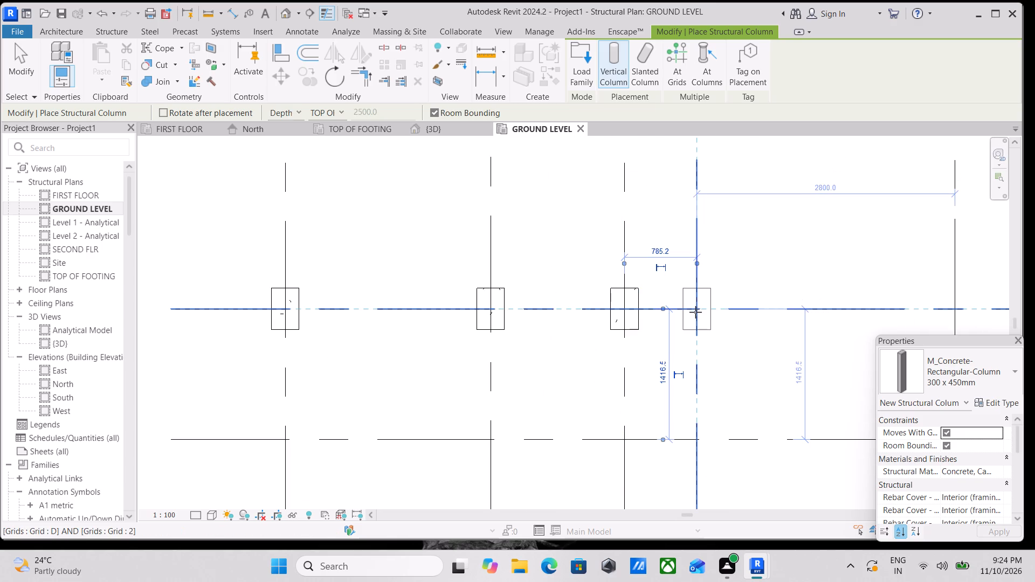
pyautogui.click(695, 311)
pyautogui.scroll(-2, 734, 284)
pyautogui.moveTo(733, 283); pyautogui.dragTo(544, 285, button='middle')
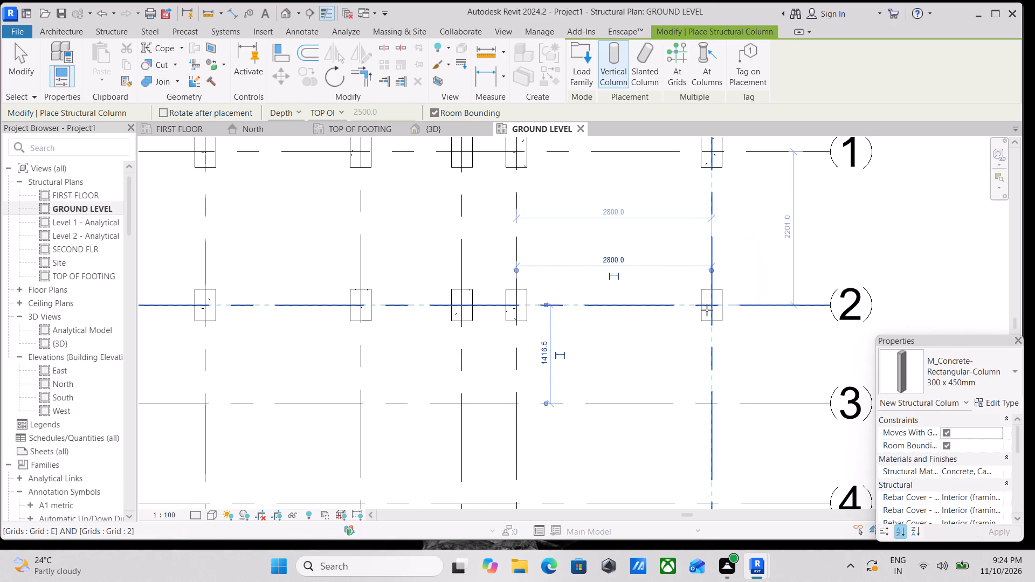
pyautogui.click(707, 310)
# Place 300 x 450mm columns at the intersections of grid 3 with grids A and B.
pyautogui.scroll(-4, 659, 279)
pyautogui.moveTo(648, 280); pyautogui.dragTo(722, 226, button='middle')
pyautogui.scroll(4, 489, 283)
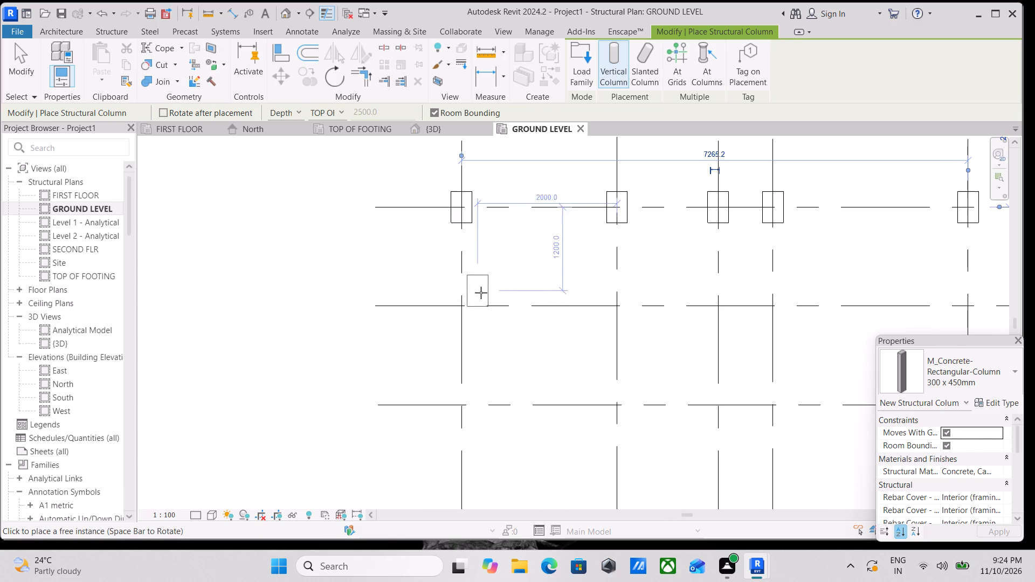
pyautogui.click(466, 303)
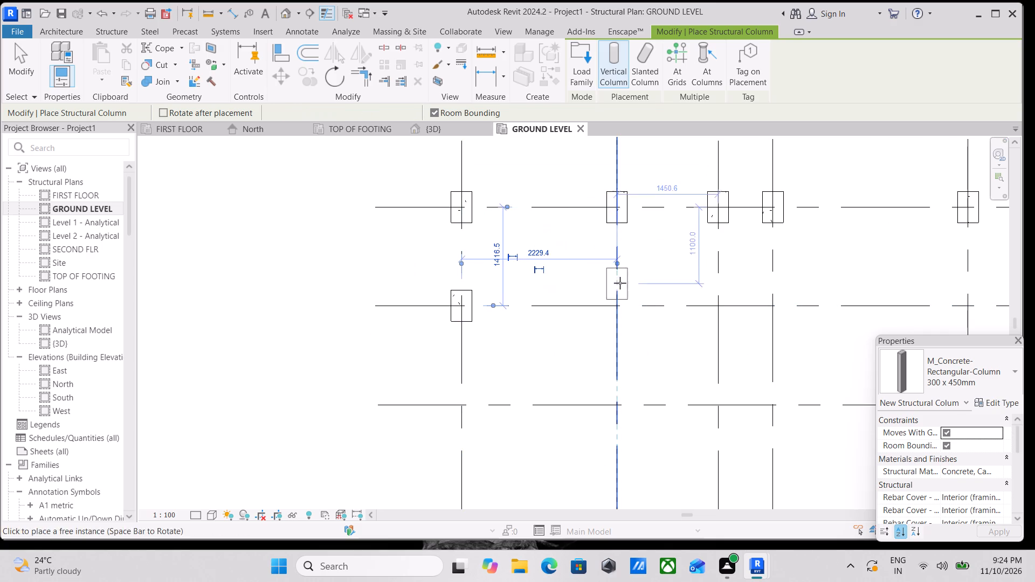
pyautogui.scroll(4, 623, 293)
pyautogui.click(610, 311)
# Place columns on grid C just short of grid 3, about 1300 mm from grid 2, and at intersections D-3 and E-3.
pyautogui.scroll(-2, 667, 284)
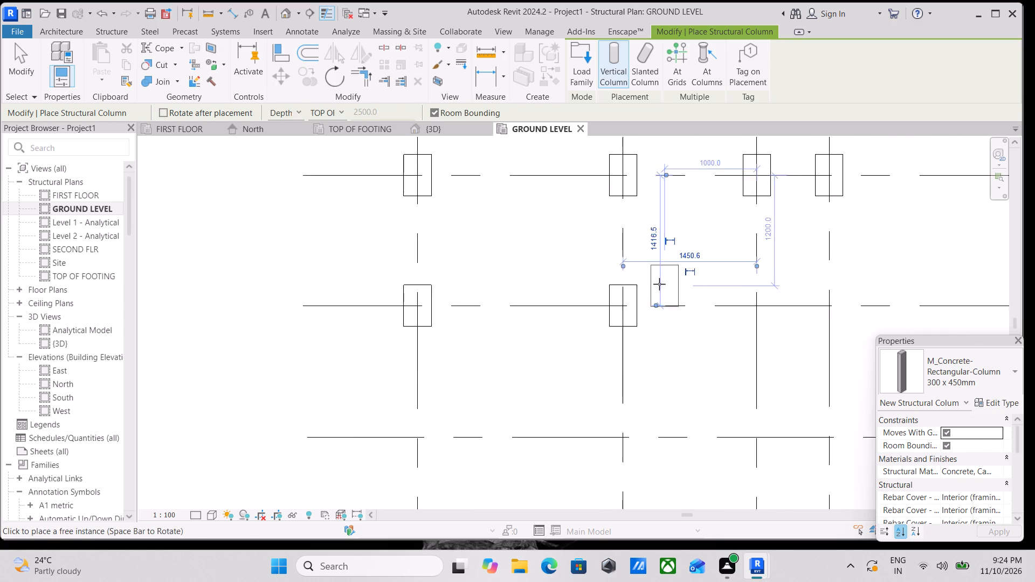
pyautogui.moveTo(659, 284); pyautogui.dragTo(520, 285, button='middle')
pyautogui.click(623, 301)
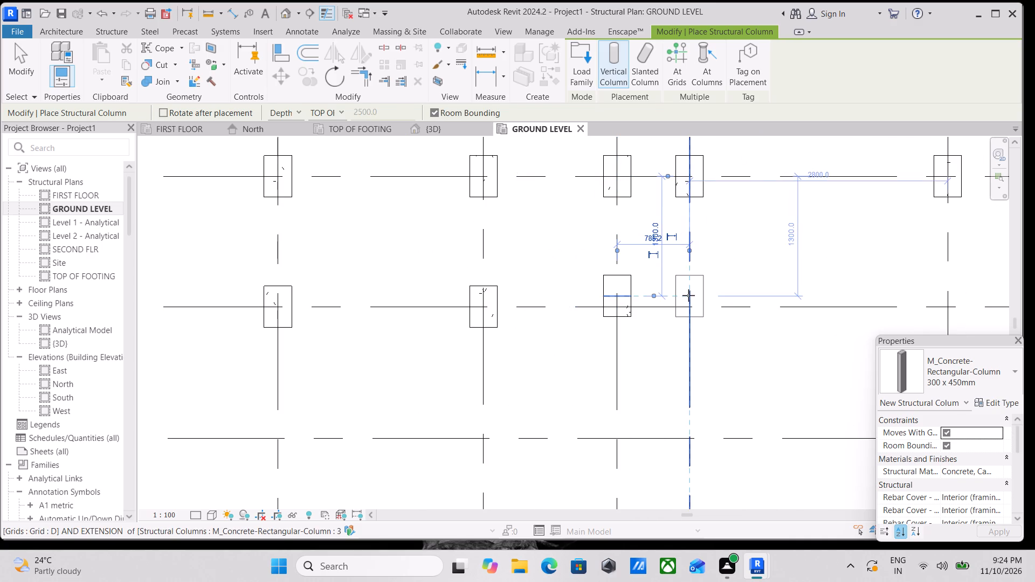
pyautogui.click(688, 304)
pyautogui.scroll(-2, 739, 273)
pyautogui.moveTo(737, 272); pyautogui.dragTo(488, 272, button='middle')
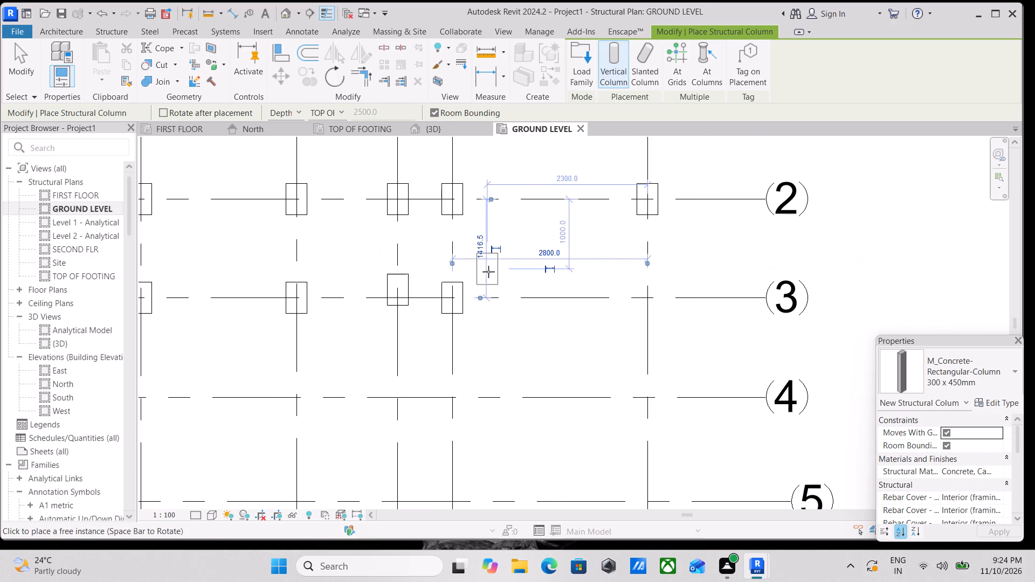
pyautogui.scroll(2, 648, 287)
pyautogui.click(649, 300)
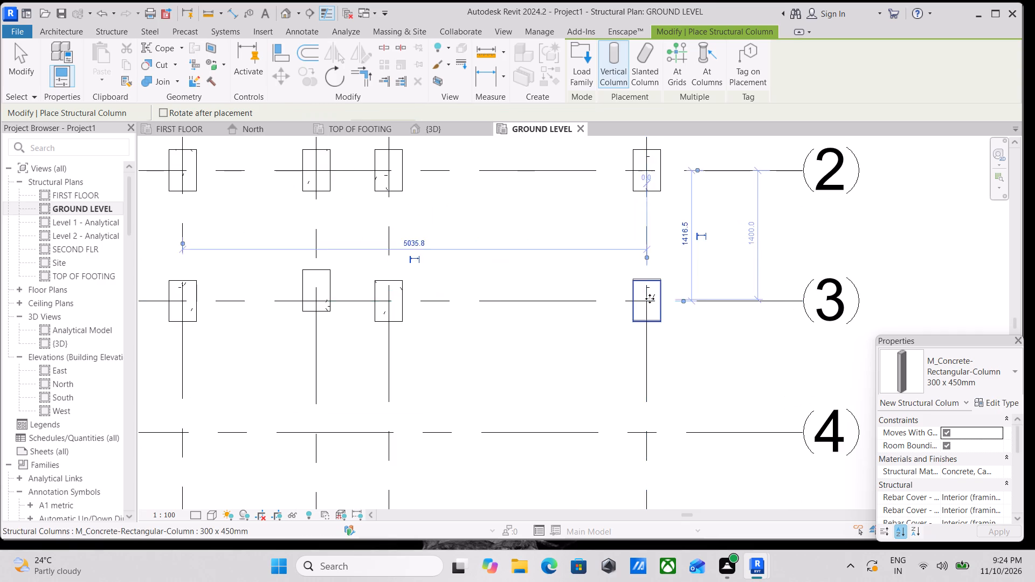
# Place 300 x 450mm columns at the intersections of grid 4 with grids A and B.
pyautogui.scroll(-5, 650, 298)
pyautogui.moveTo(575, 322); pyautogui.dragTo(645, 271, button='middle')
pyautogui.scroll(4, 387, 357)
pyautogui.scroll(3, 399, 304)
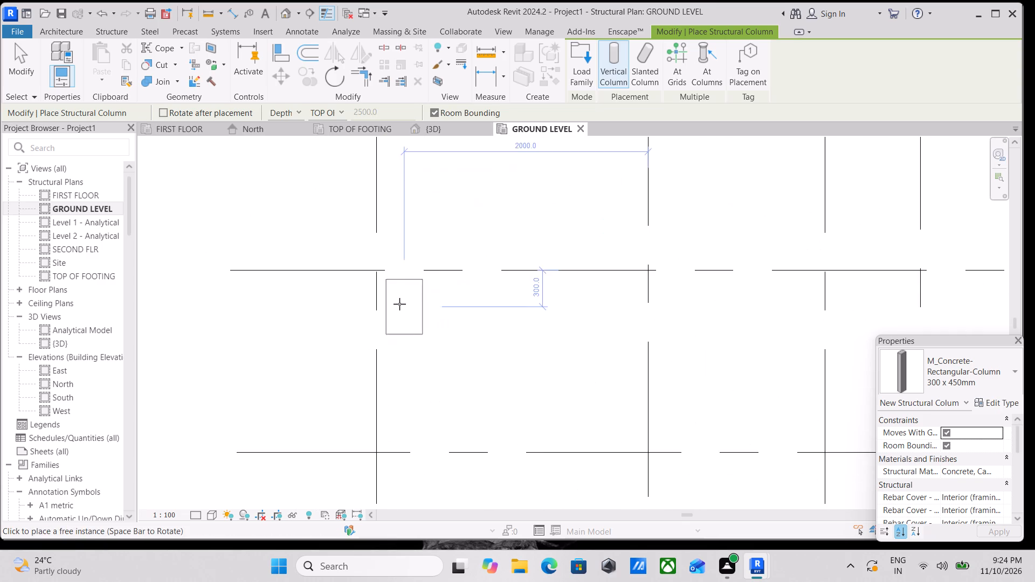
pyautogui.scroll(3, 387, 287)
pyautogui.click(370, 259)
pyautogui.scroll(-4, 503, 210)
pyautogui.moveTo(495, 209); pyautogui.dragTo(343, 250, button='middle')
pyautogui.scroll(1, 377, 256)
pyautogui.click(531, 283)
# Place 300 x 450mm columns along grid 4 at its intersections with grids C, D and E.
pyautogui.scroll(-2, 544, 273)
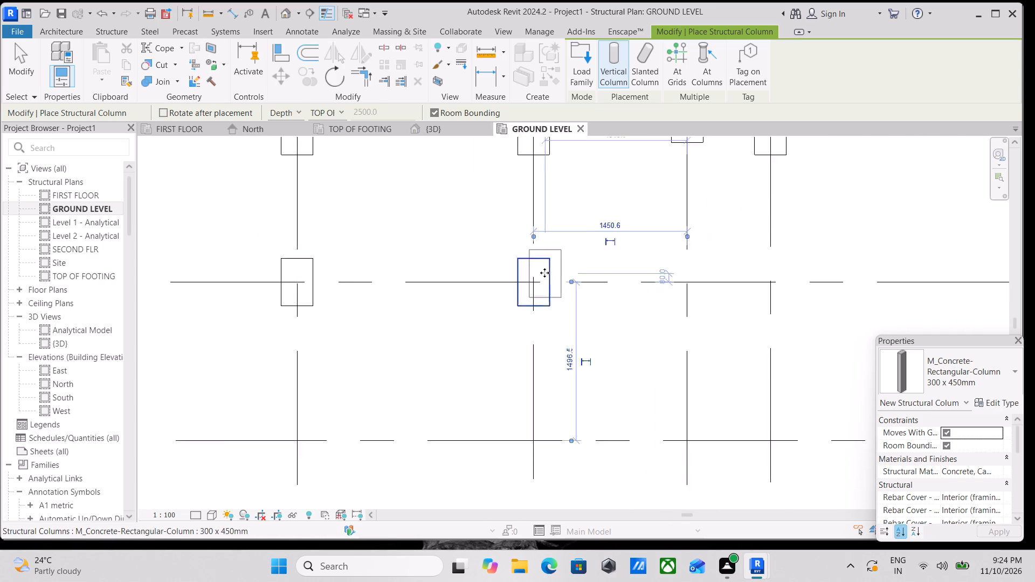
pyautogui.scroll(-3, 544, 273)
pyautogui.scroll(7, 624, 282)
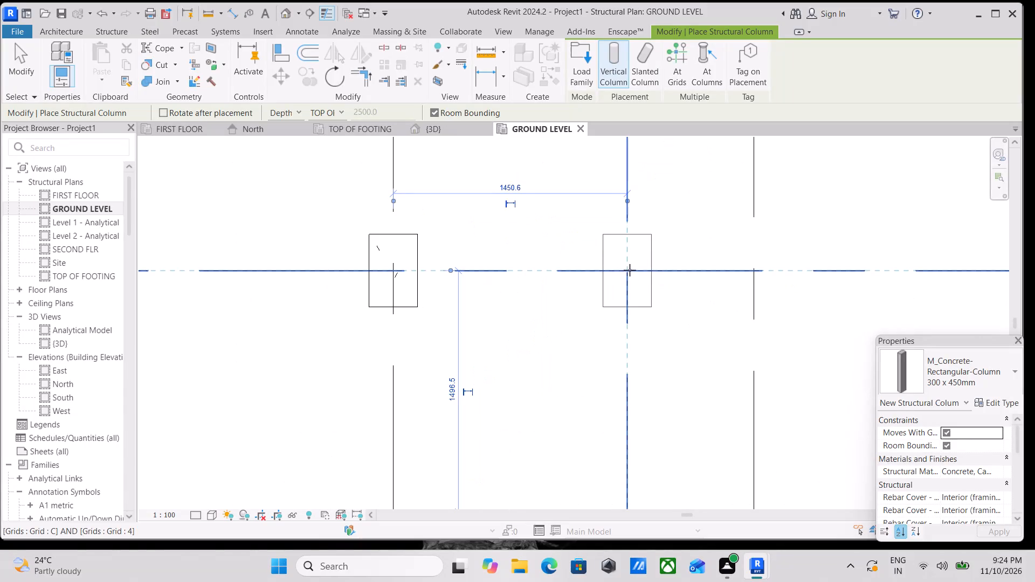
pyautogui.click(630, 269)
pyautogui.scroll(-3, 727, 266)
pyautogui.moveTo(722, 266); pyautogui.dragTo(653, 279, button='middle')
pyautogui.click(675, 282)
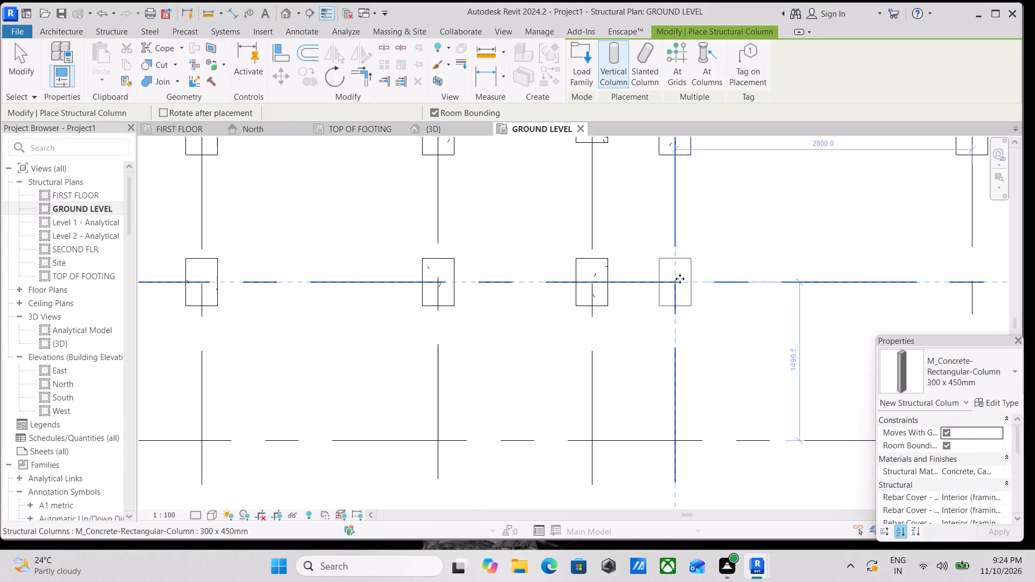
pyautogui.scroll(-3, 748, 261)
pyautogui.moveTo(741, 260); pyautogui.dragTo(594, 273, button='middle')
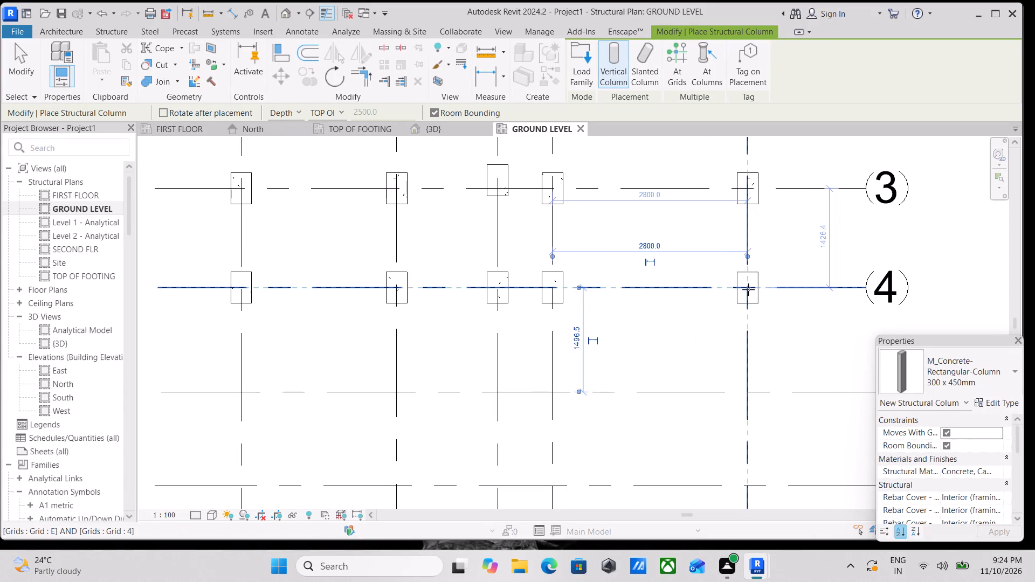
pyautogui.click(748, 287)
# Place 300 x 450mm columns at the intersections of grid 5 with grids A and B.
pyautogui.scroll(-3, 678, 339)
pyautogui.moveTo(673, 339); pyautogui.dragTo(809, 234, button='middle')
pyautogui.scroll(4, 471, 287)
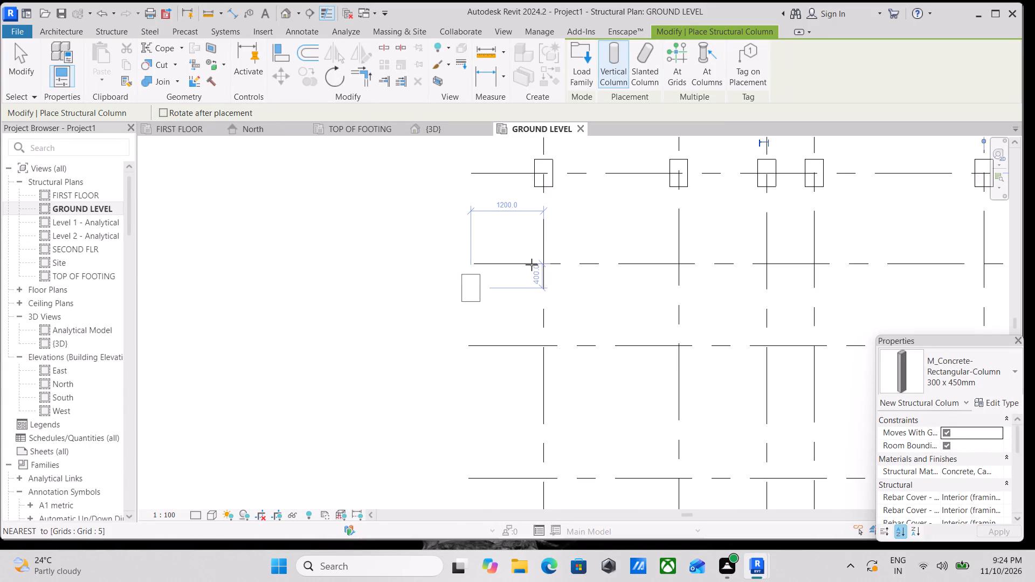
pyautogui.scroll(2, 532, 265)
pyautogui.click(568, 256)
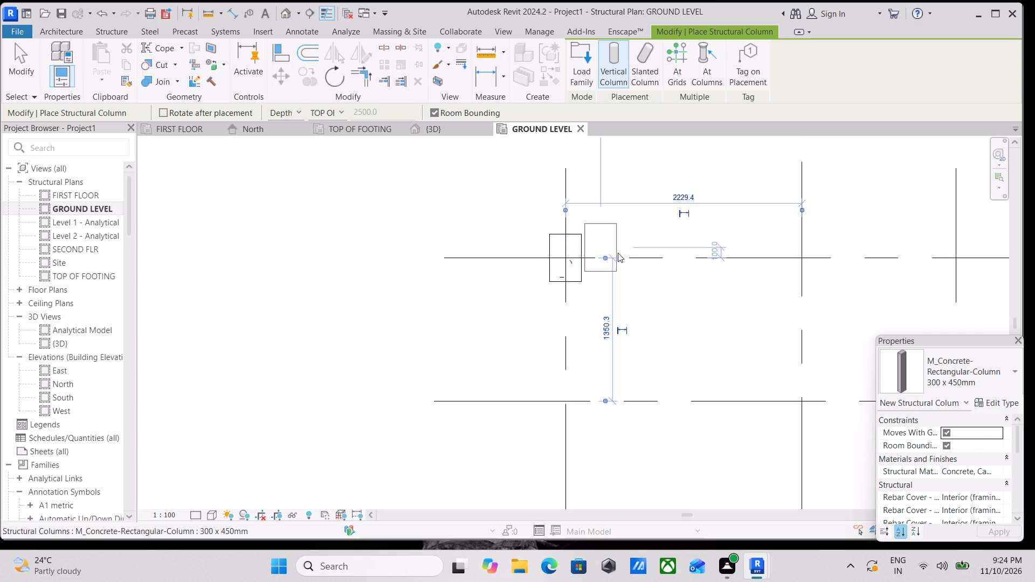
pyautogui.scroll(-2, 621, 253)
pyautogui.moveTo(620, 253); pyautogui.dragTo(451, 291, button='middle')
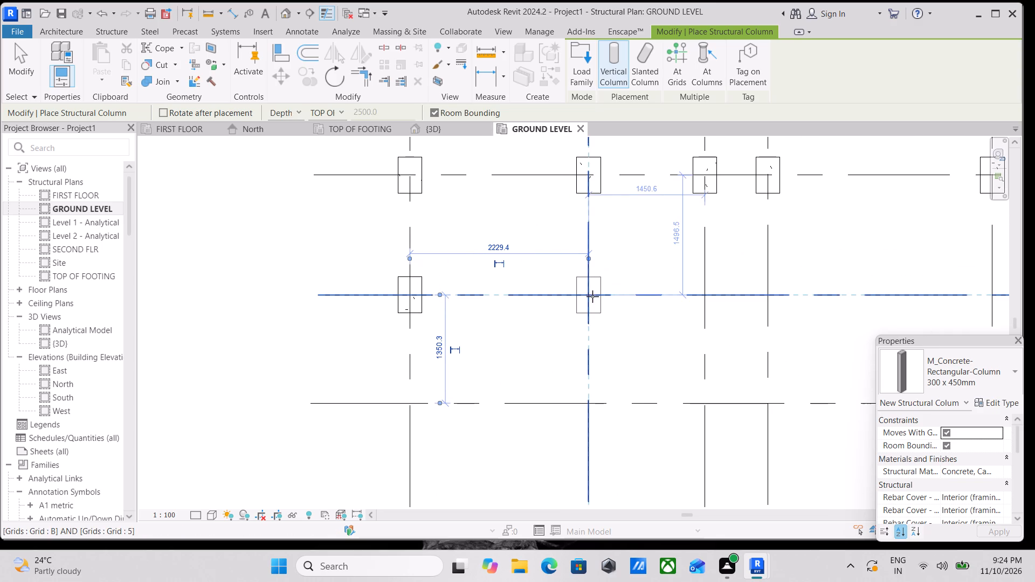
pyautogui.click(591, 295)
# Place 300 x 450mm columns along grid 5 at its intersections with grids C, D and E.
pyautogui.scroll(4, 728, 300)
pyautogui.click(686, 290)
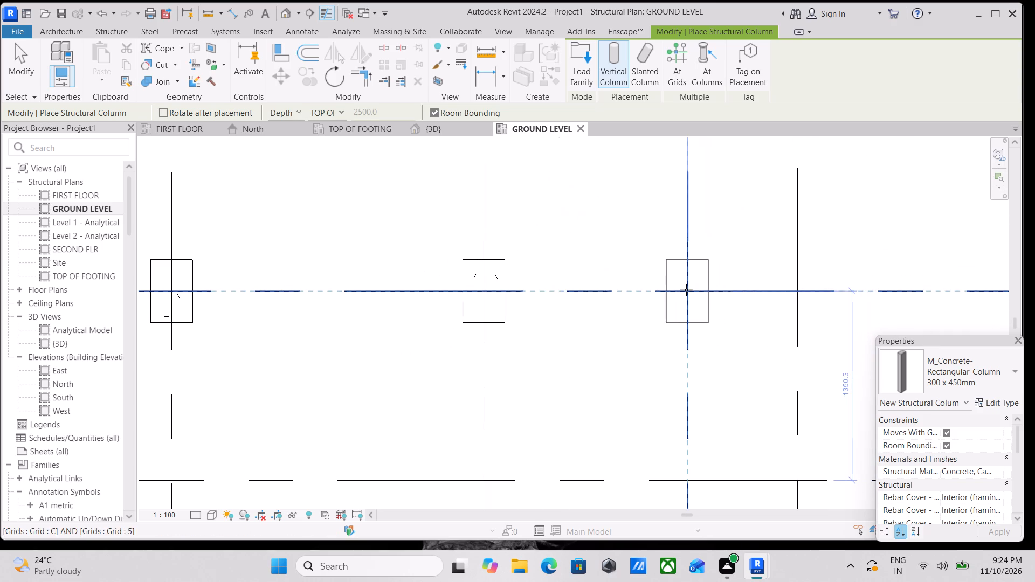
pyautogui.scroll(-3, 693, 290)
pyautogui.moveTo(693, 290); pyautogui.dragTo(596, 319, button='middle')
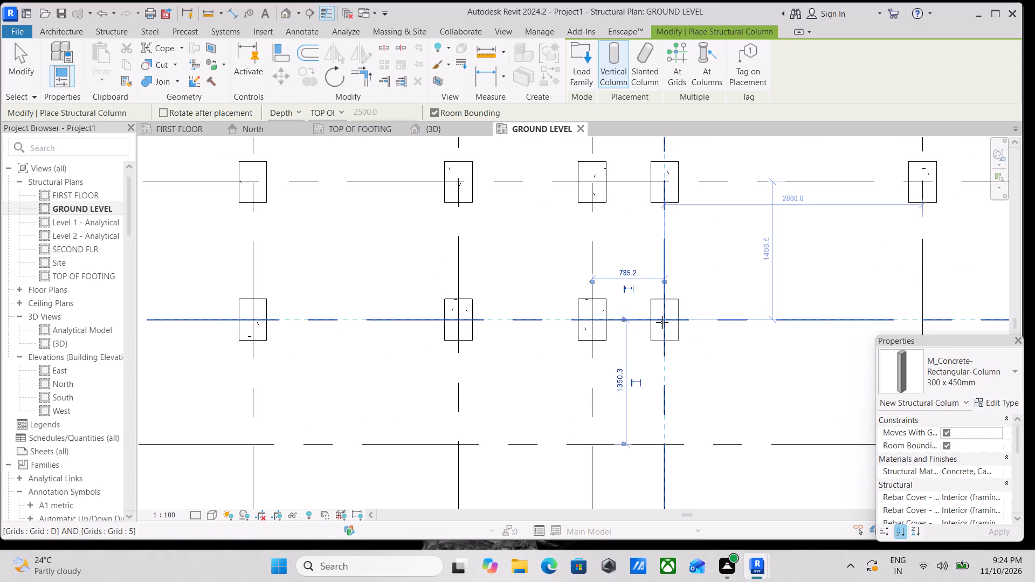
pyautogui.click(662, 322)
pyautogui.scroll(-2, 755, 297)
pyautogui.moveTo(752, 297); pyautogui.dragTo(650, 327, button='middle')
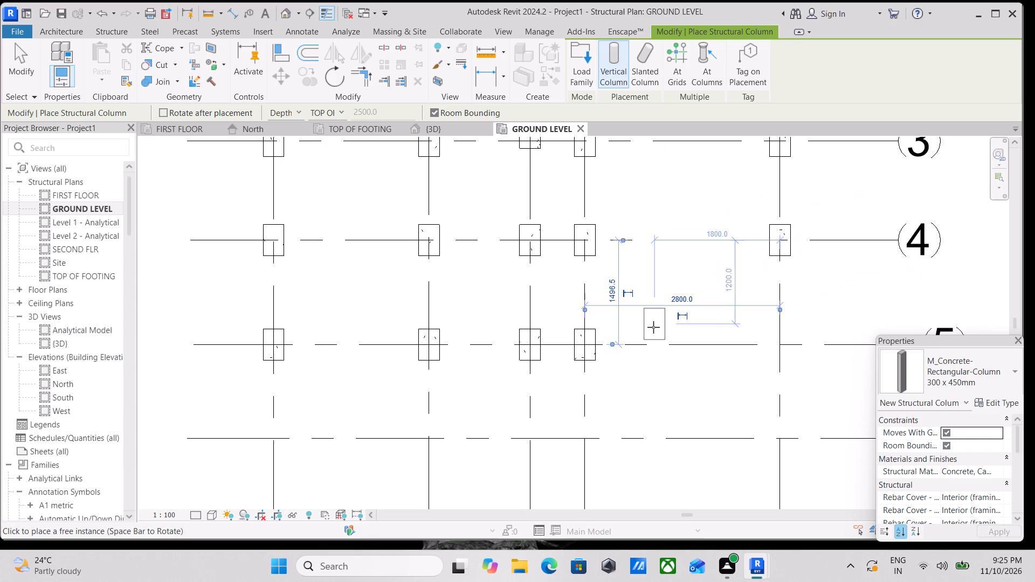
pyautogui.scroll(5, 784, 344)
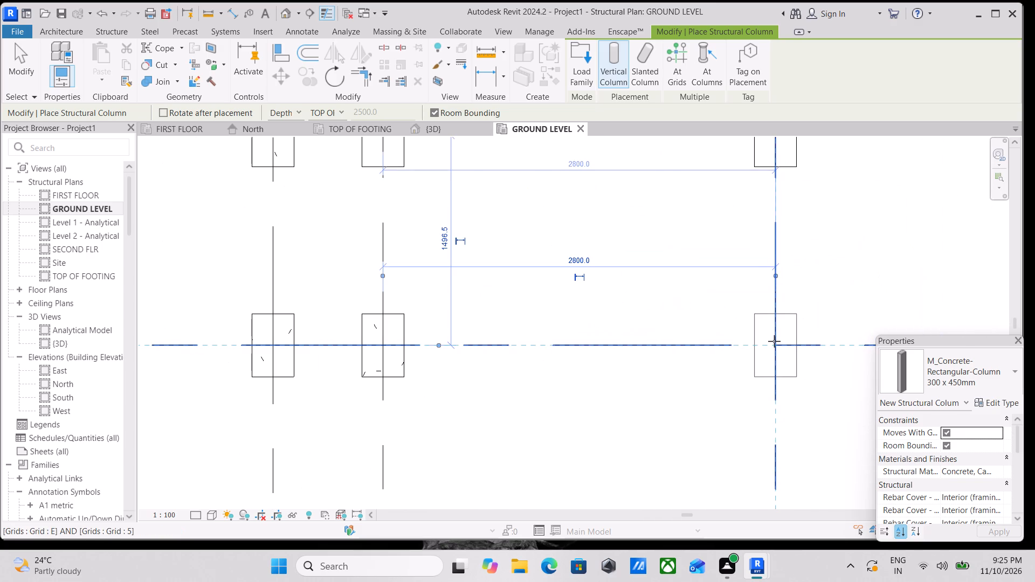
pyautogui.click(774, 341)
# Place 300 x 450mm columns at the intersections of grid 6 with grids A and B.
pyautogui.scroll(-5, 774, 341)
pyautogui.moveTo(648, 359); pyautogui.dragTo(750, 259, button='middle')
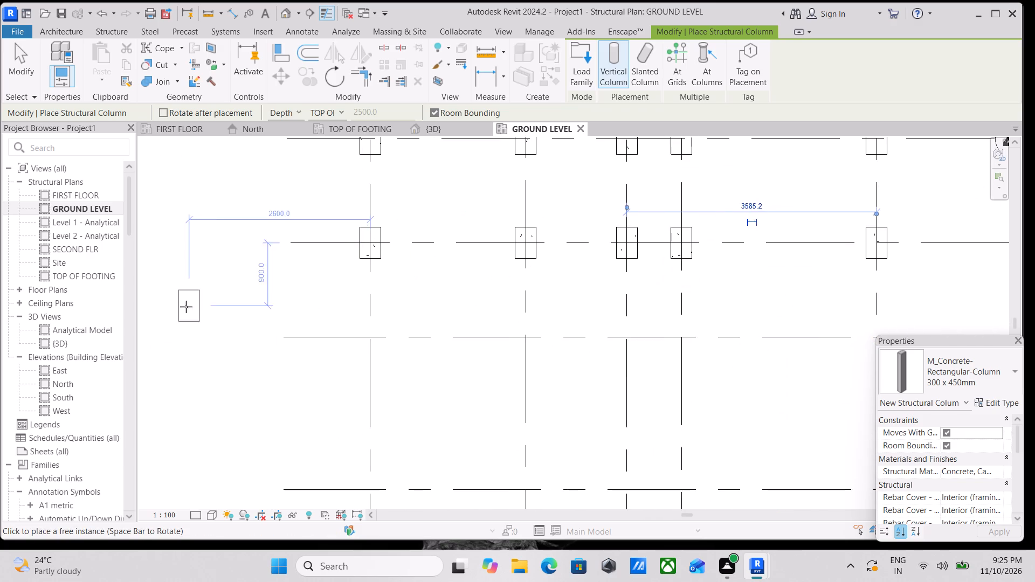
pyautogui.scroll(4, 271, 349)
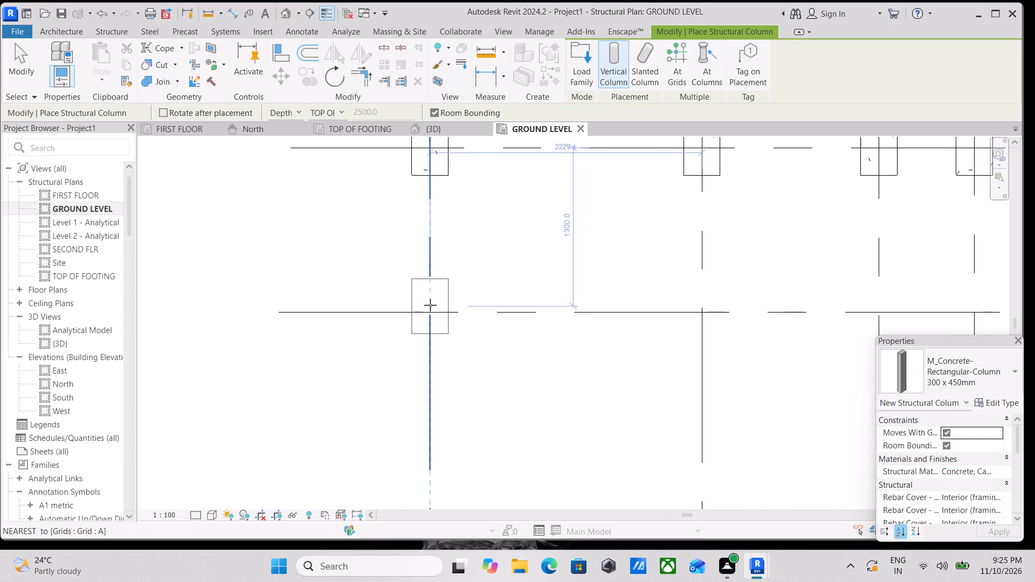
pyautogui.click(430, 310)
pyautogui.scroll(-4, 430, 310)
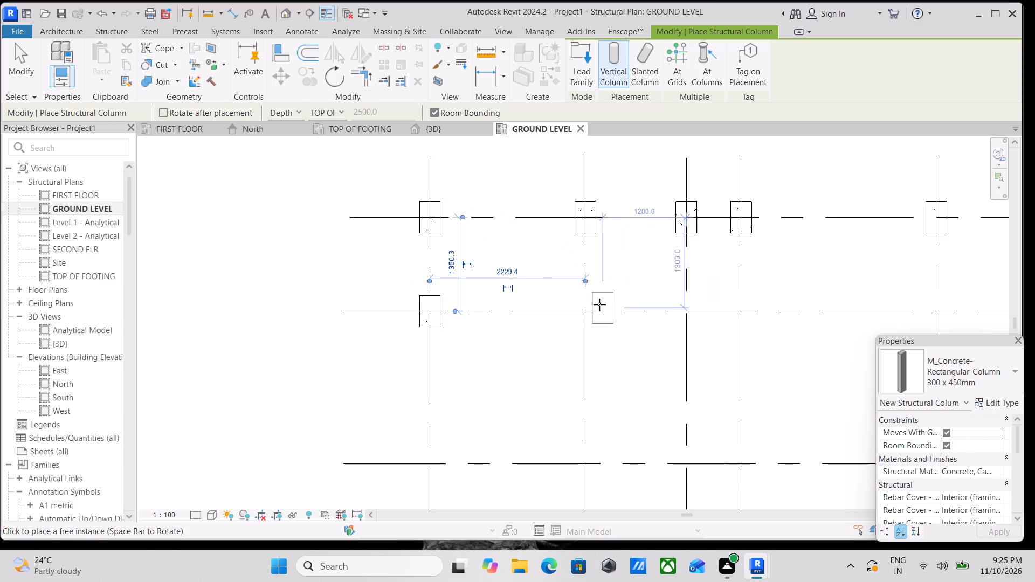
pyautogui.click(586, 310)
# Place 300 x 450mm columns along grid 6 at its intersections with grids C, D and E.
pyautogui.scroll(3, 679, 303)
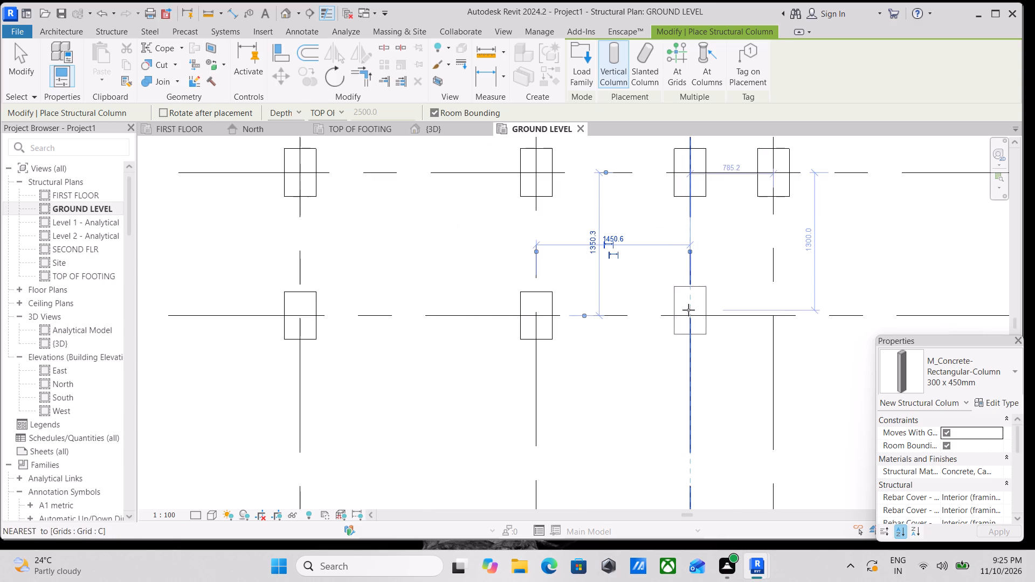
pyautogui.click(692, 317)
pyautogui.scroll(-1, 760, 297)
pyautogui.moveTo(756, 296); pyautogui.dragTo(638, 303, button='middle')
pyautogui.scroll(4, 644, 317)
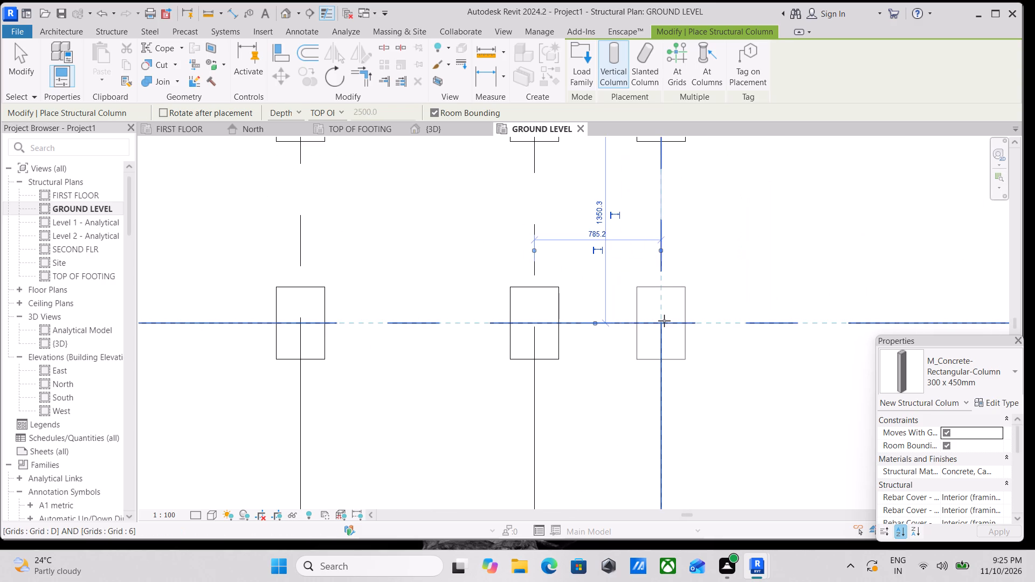
pyautogui.click(664, 321)
pyautogui.scroll(-5, 802, 279)
pyautogui.moveTo(798, 277); pyautogui.dragTo(564, 276, button='middle')
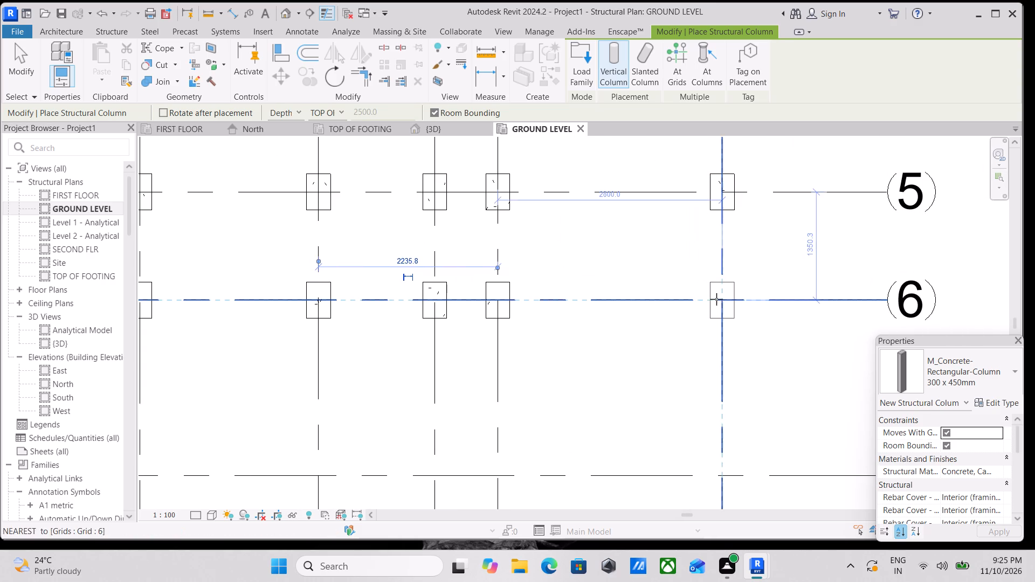
pyautogui.click(719, 300)
# Place 300 x 450mm columns at the intersections of grid 7 with grids A and B.
pyautogui.scroll(-4, 638, 379)
pyautogui.moveTo(637, 378); pyautogui.dragTo(796, 293, button='middle')
pyautogui.scroll(4, 506, 363)
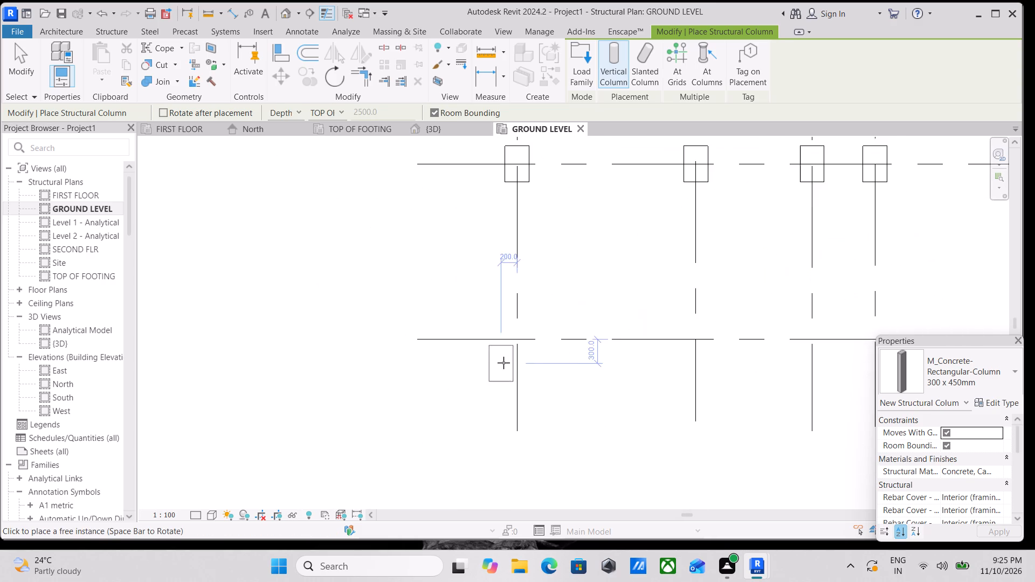
pyautogui.click(517, 338)
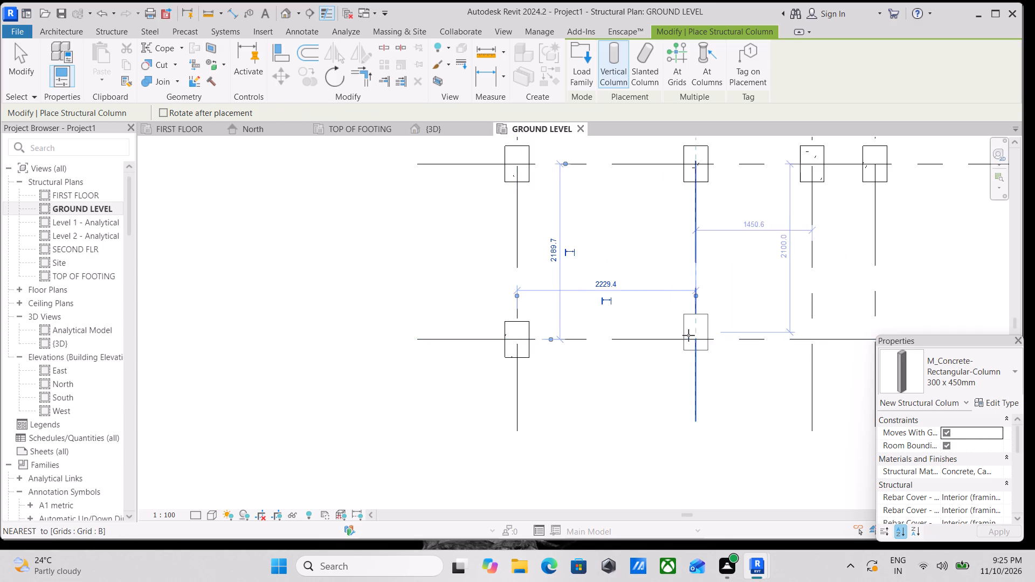
pyautogui.scroll(2, 686, 336)
pyautogui.click(703, 338)
# Place 300 x 450mm columns along grid 7 at its intersections with grids C, D and E, and end column placement.
pyautogui.scroll(-2, 799, 322)
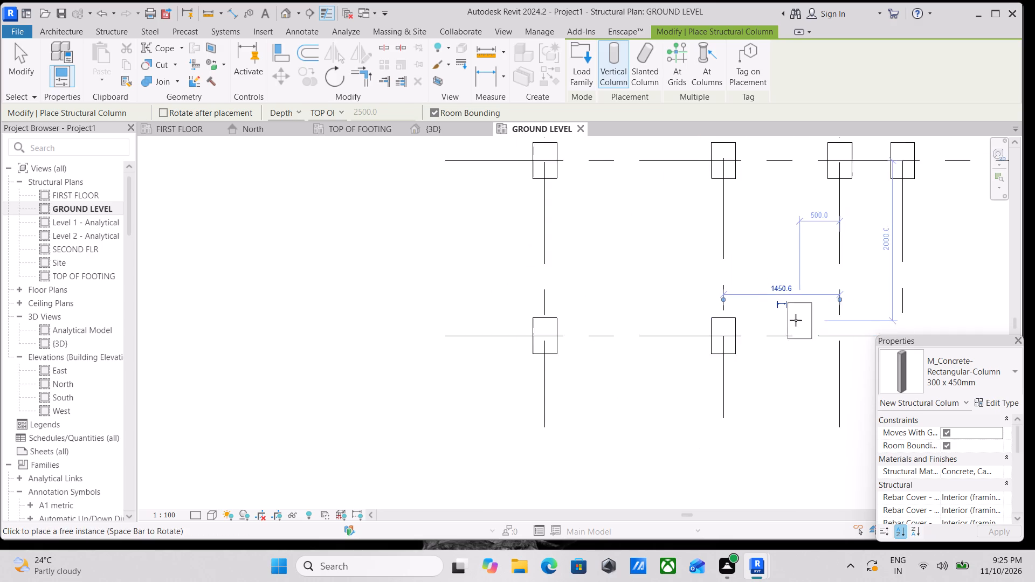
pyautogui.moveTo(792, 319); pyautogui.dragTo(668, 317, button='middle')
pyautogui.scroll(2, 723, 326)
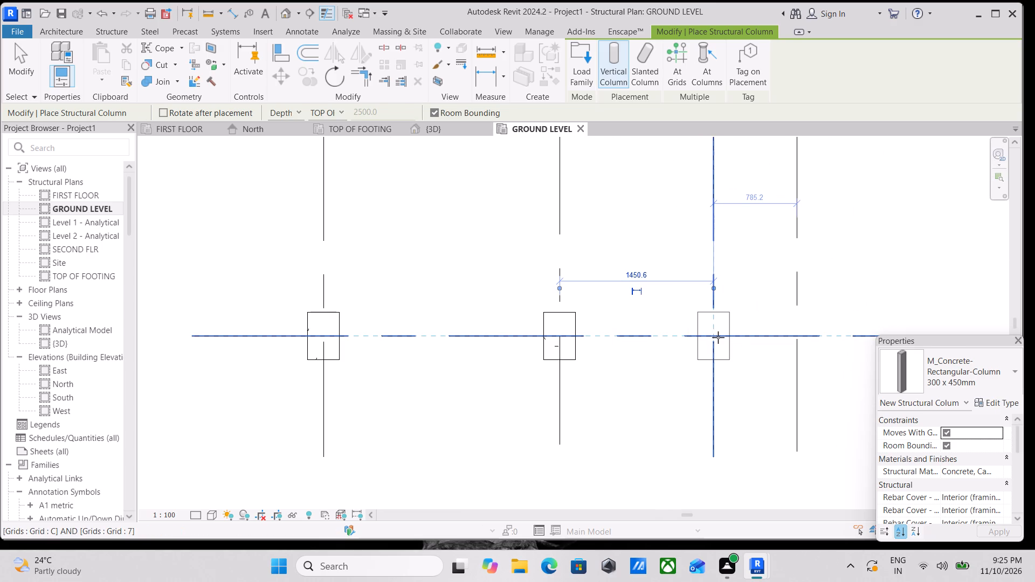
pyautogui.click(715, 337)
pyautogui.click(797, 332)
pyautogui.scroll(-2, 797, 332)
pyautogui.moveTo(789, 331); pyautogui.dragTo(509, 338, button='middle')
pyautogui.scroll(-3, 552, 336)
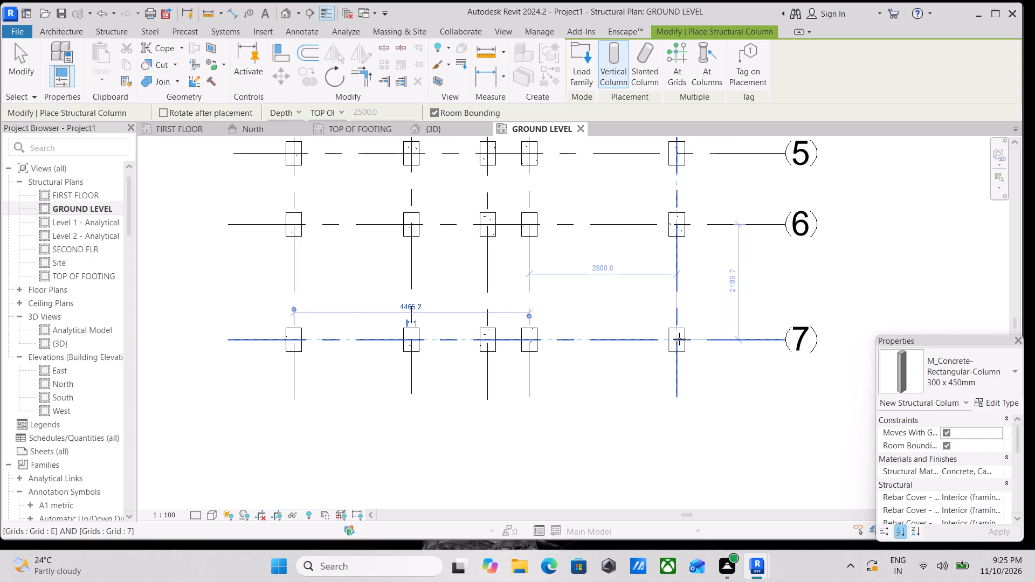
pyautogui.click(679, 339)
pyautogui.scroll(-2, 657, 308)
pyautogui.moveTo(657, 311); pyautogui.dragTo(675, 364, button='middle')
pyautogui.scroll(-4, 671, 365)
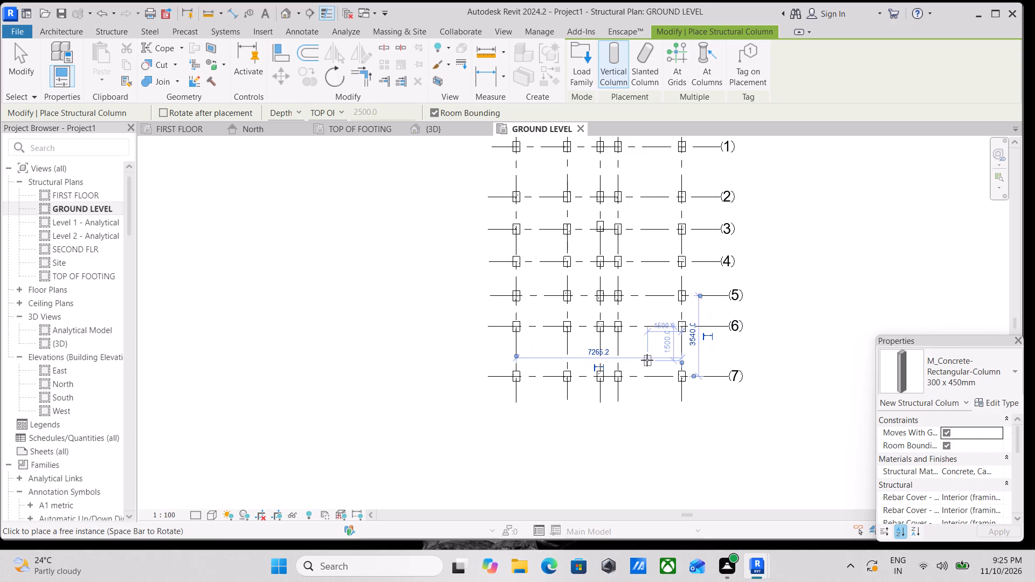
pyautogui.press('Escape')
pyautogui.press('Escape')
pyautogui.press('Escape')
# Examine the complete column layout in the GROUND LEVEL plan and in the 3D view.
pyautogui.scroll(3, 614, 336)
pyautogui.moveTo(679, 351); pyautogui.dragTo(702, 386, button='middle')
pyautogui.scroll(1, 702, 386)
pyautogui.scroll(-3, 694, 321)
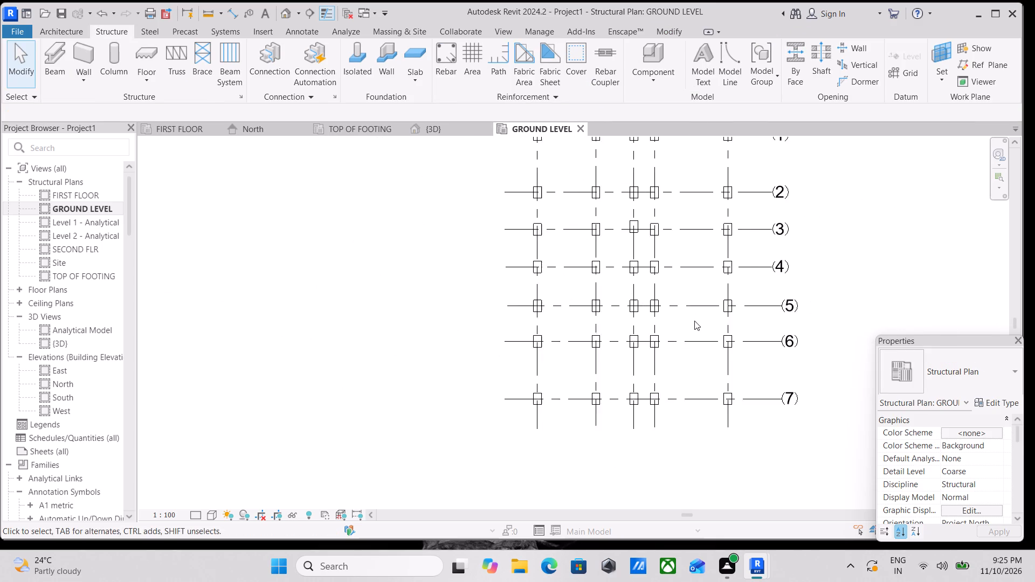
pyautogui.moveTo(694, 321); pyautogui.dragTo(702, 379, button='middle')
pyautogui.scroll(-3, 649, 260)
pyautogui.moveTo(649, 258); pyautogui.dragTo(588, 293, button='middle')
pyautogui.scroll(3, 588, 293)
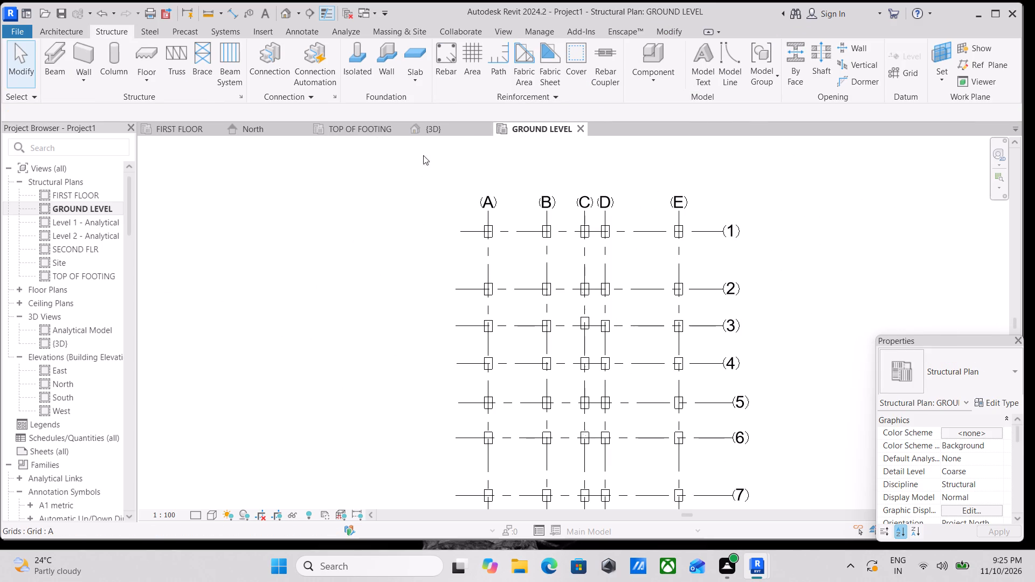
pyautogui.click(428, 128)
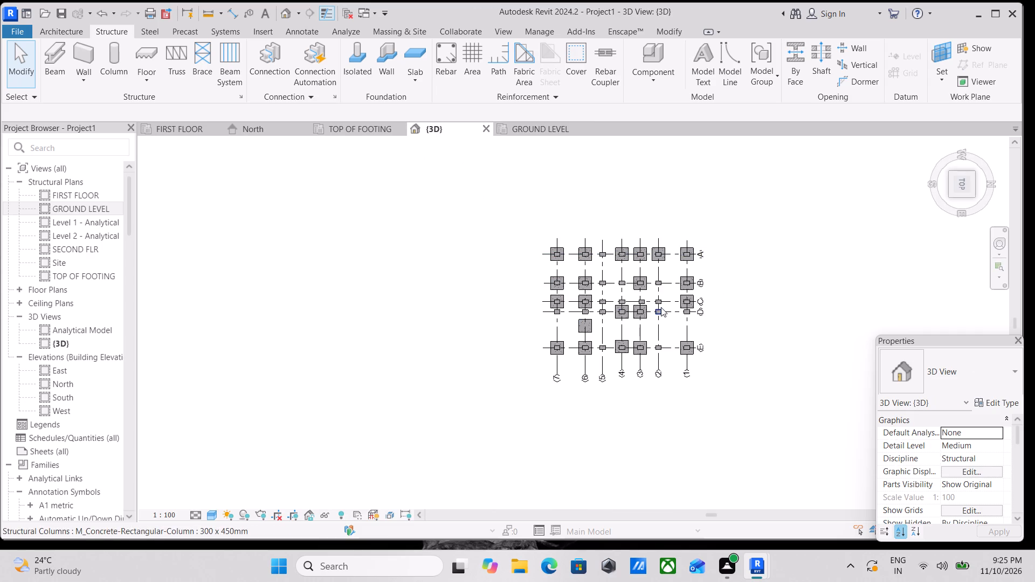
pyautogui.keyDown('shift'); pyautogui.moveTo(612, 306); pyautogui.dragTo(708, 183, button='middle'); pyautogui.keyUp('shift')
pyautogui.moveTo(708, 184); pyautogui.dragTo(719, 46, button='middle')
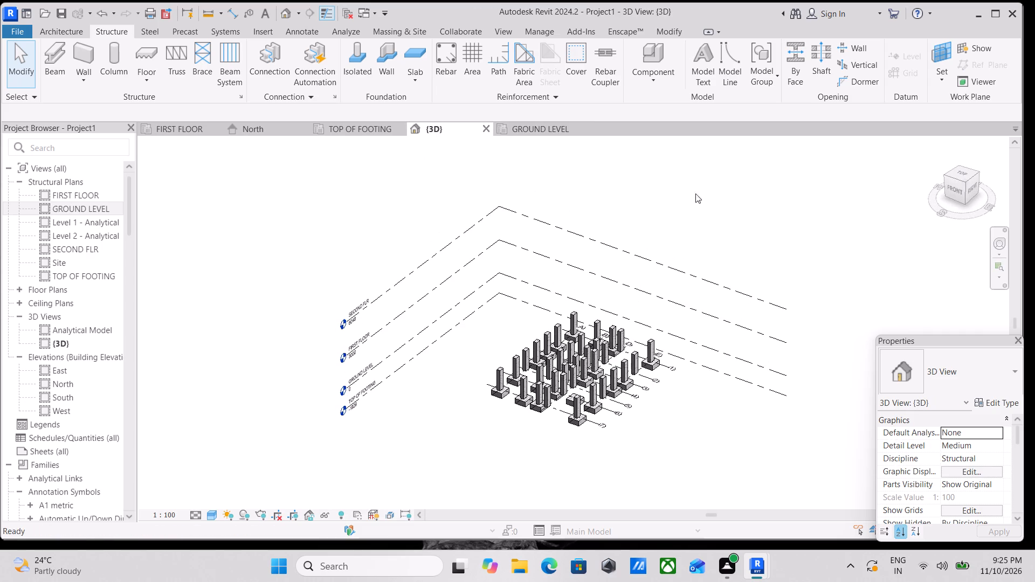
pyautogui.moveTo(694, 191); pyautogui.dragTo(774, 213, button='middle')
pyautogui.moveTo(621, 279); pyautogui.dragTo(523, 121, button='middle')
# On the GROUND LEVEL plan, place a UB305x165x40 beam about 1929 mm long along grid 1 between the columns at grids A and B.
pyautogui.click(536, 126)
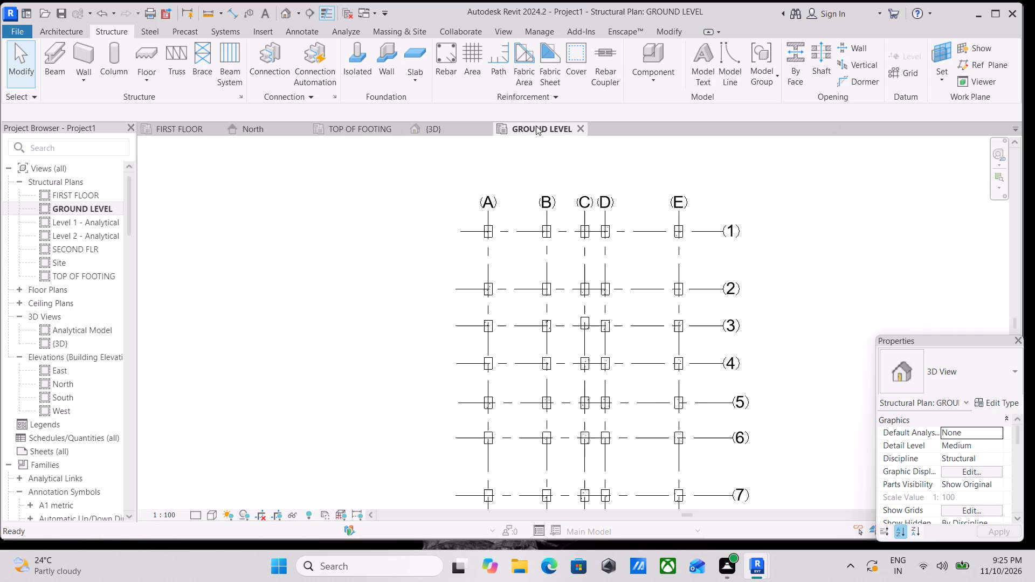
pyautogui.scroll(-1, 546, 204)
pyautogui.scroll(6, 493, 232)
pyautogui.scroll(5, 571, 207)
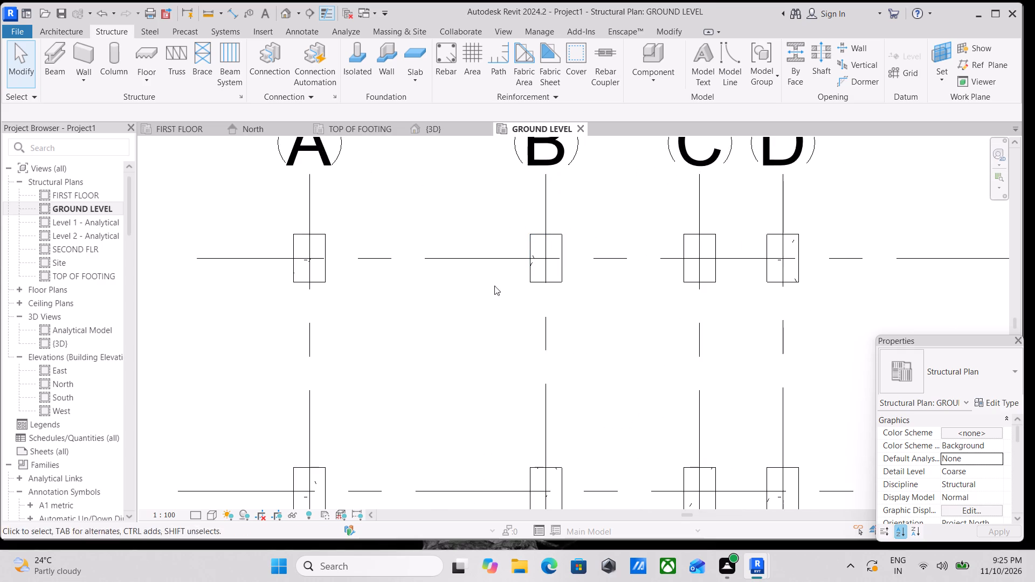
pyautogui.moveTo(494, 286); pyautogui.dragTo(545, 324, button='middle')
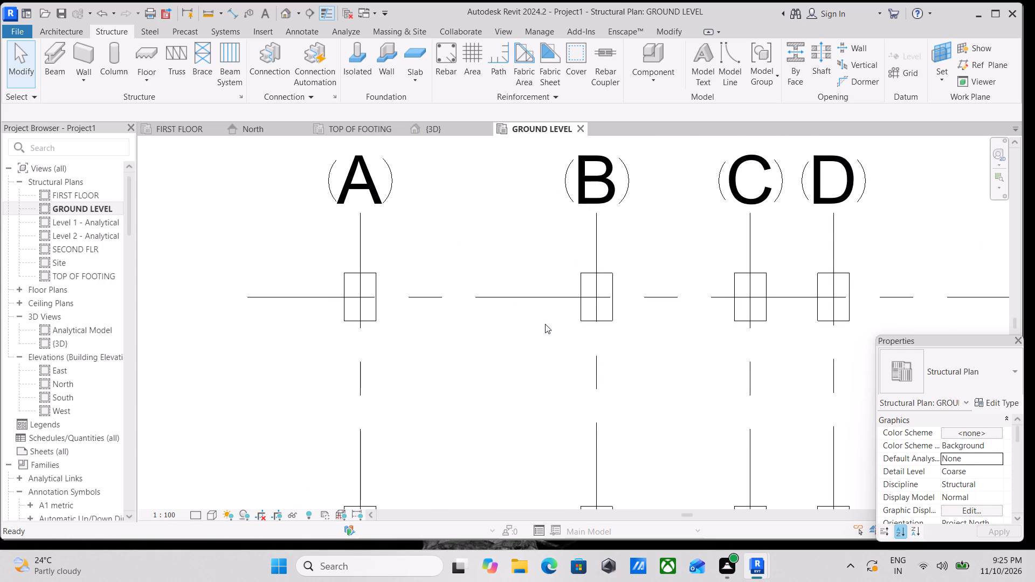
pyautogui.write('bm')
pyautogui.scroll(3, 402, 299)
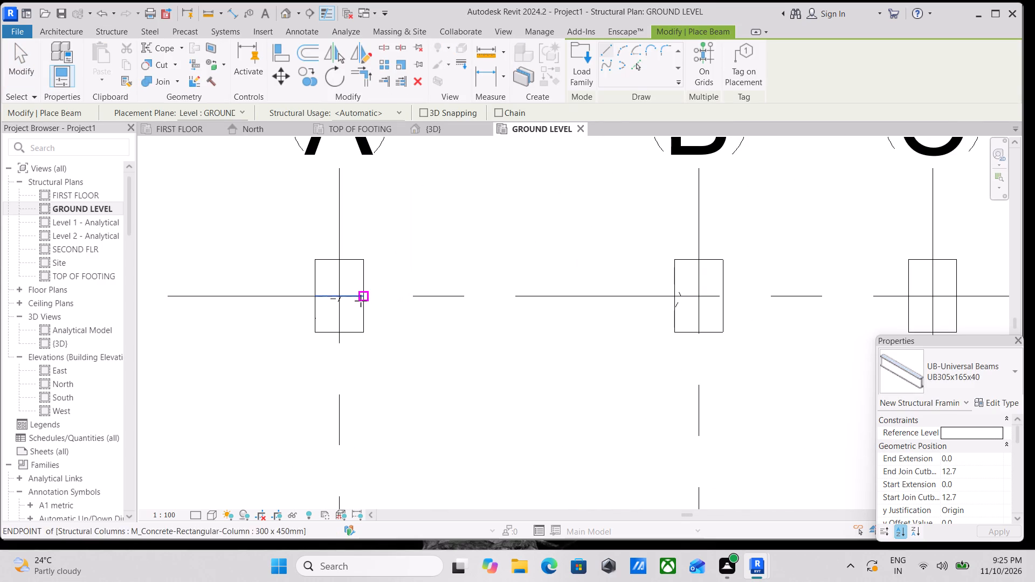
pyautogui.click(361, 301)
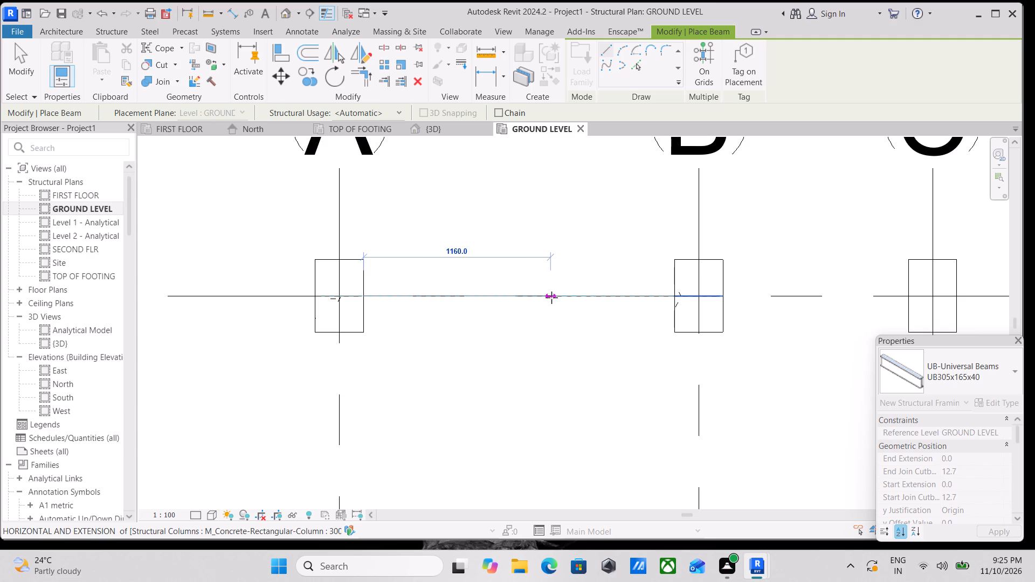
pyautogui.press('Escape')
pyautogui.scroll(3, 389, 295)
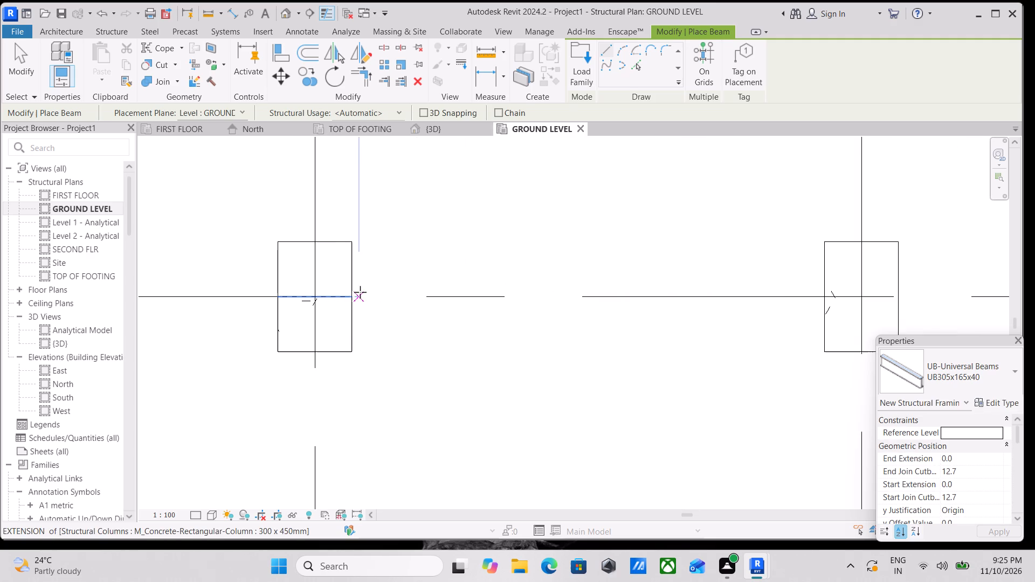
pyautogui.click(346, 296)
pyautogui.moveTo(561, 281); pyautogui.dragTo(477, 268, button='middle')
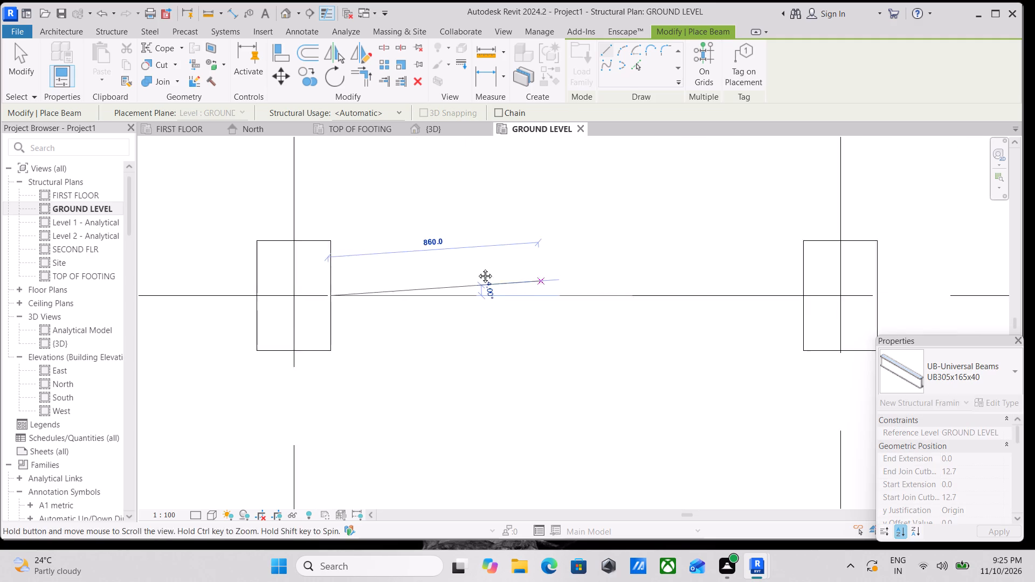
pyautogui.moveTo(477, 268); pyautogui.dragTo(440, 261, button='middle')
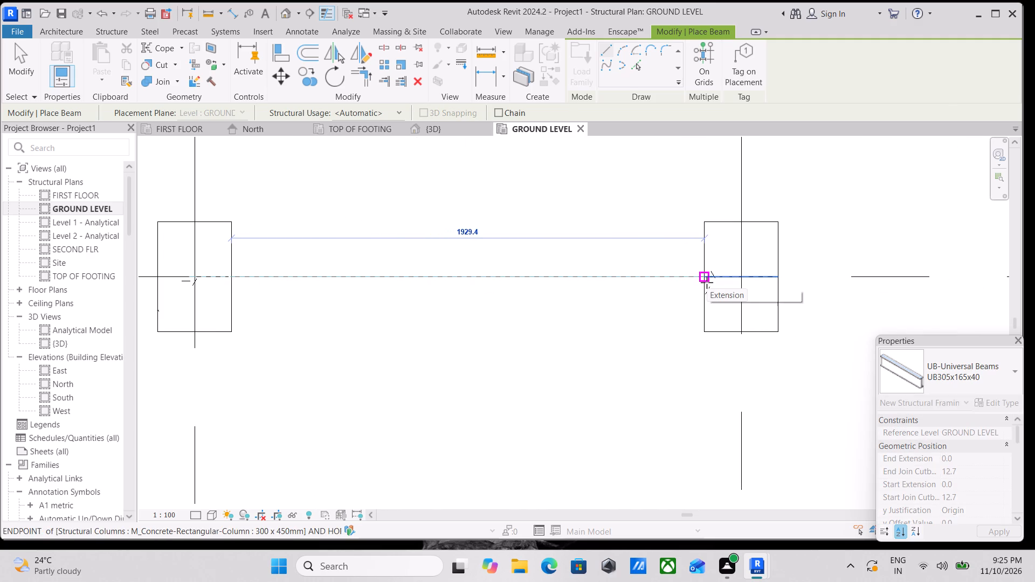
pyautogui.scroll(-3, 707, 282)
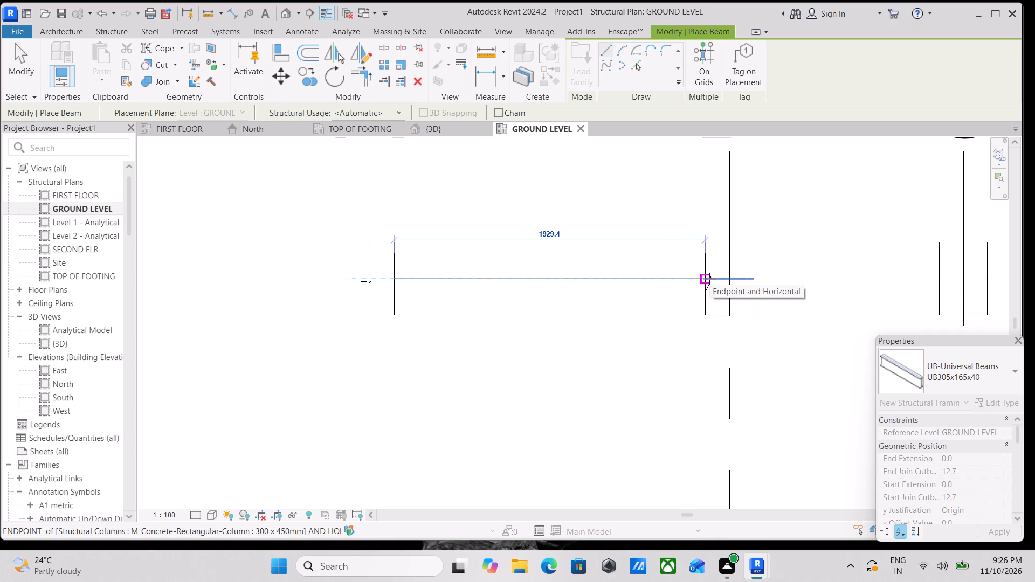
pyautogui.scroll(2, 709, 279)
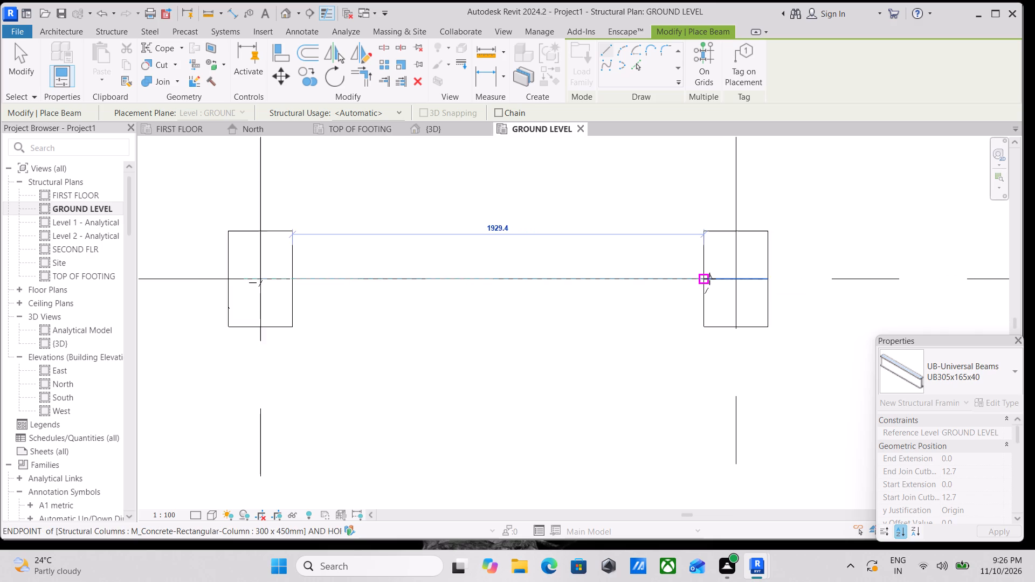
pyautogui.scroll(2, 709, 279)
pyautogui.scroll(-4, 709, 279)
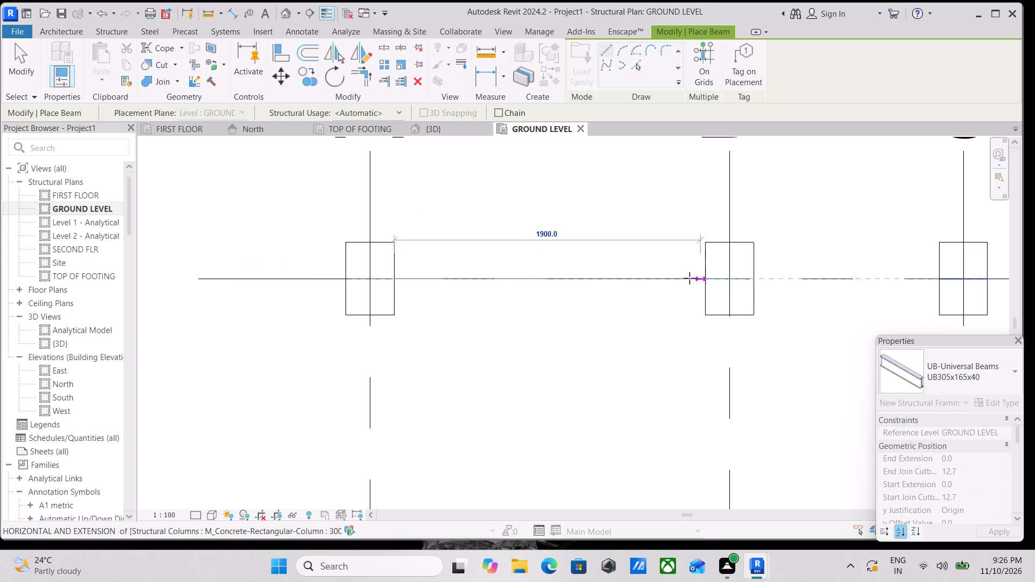
pyautogui.click(707, 283)
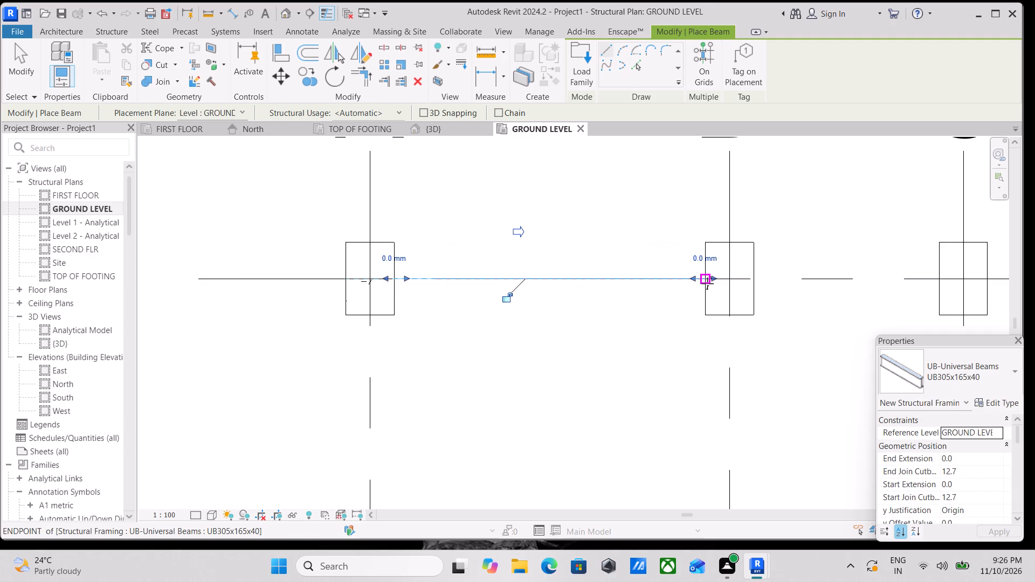
pyautogui.press('Escape')
pyautogui.press('Escape')
pyautogui.scroll(-4, 569, 285)
pyautogui.press('Escape')
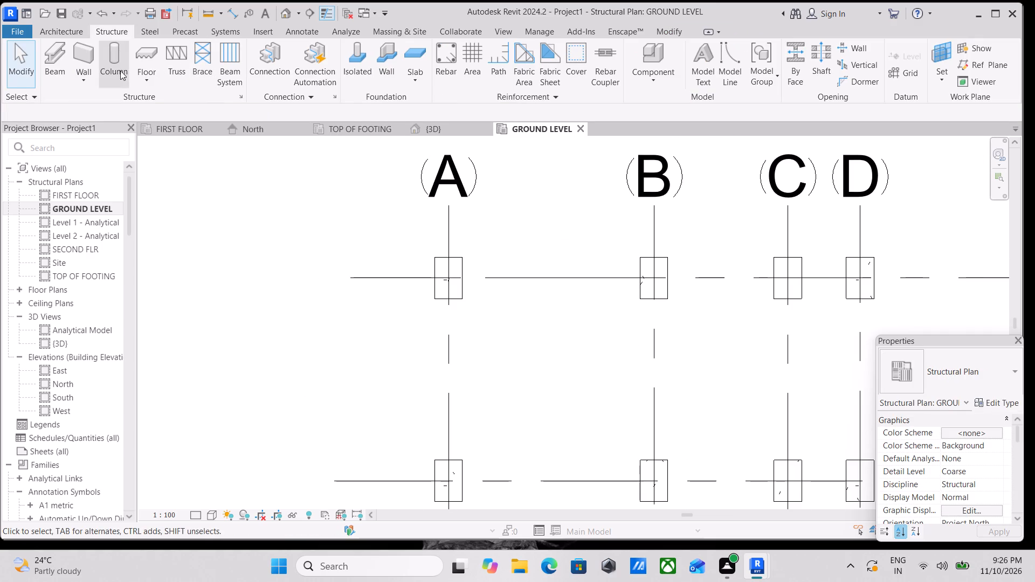
# Start the Beam tool with UB305x165x40 and examine the columns across the grid layout on the GROUND LEVEL plan.
pyautogui.scroll(6, 121, 72)
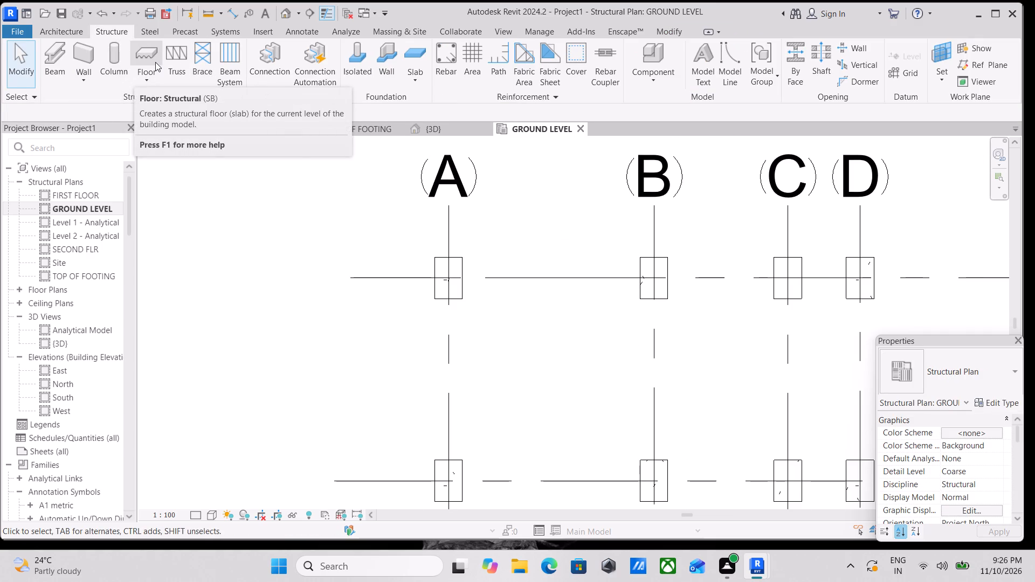
pyautogui.scroll(1, 154, 85)
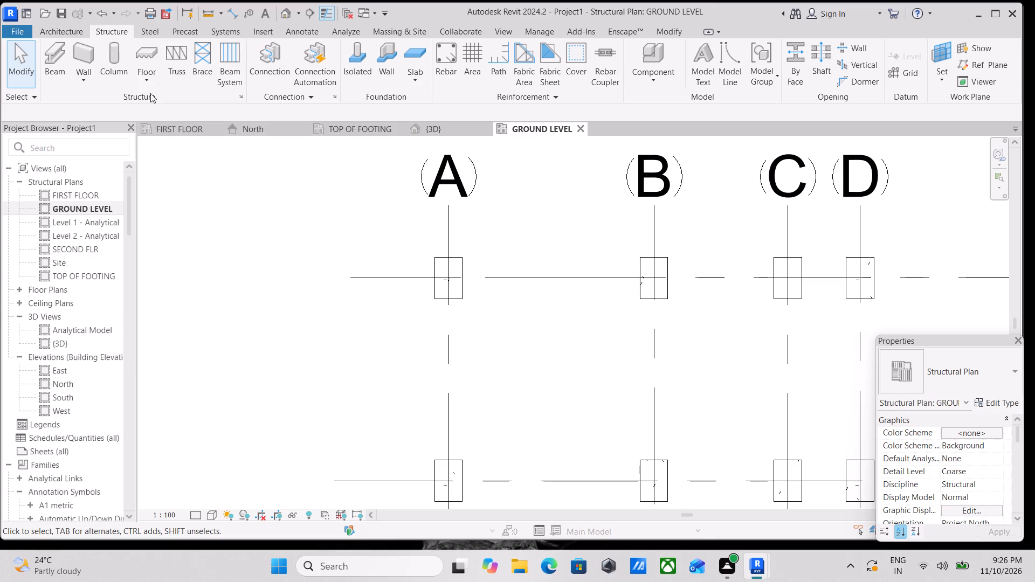
pyautogui.scroll(2, 391, 246)
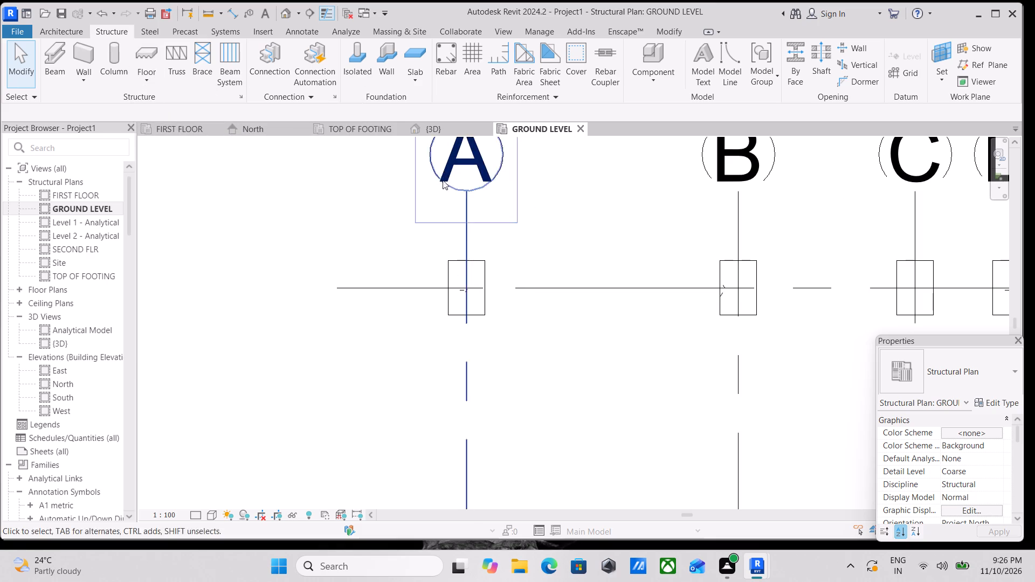
pyautogui.scroll(3, 217, 142)
pyautogui.scroll(-3, 390, 185)
pyautogui.moveTo(399, 189); pyautogui.dragTo(234, 233, button='middle')
pyautogui.scroll(1, 234, 234)
pyautogui.scroll(-1, 234, 238)
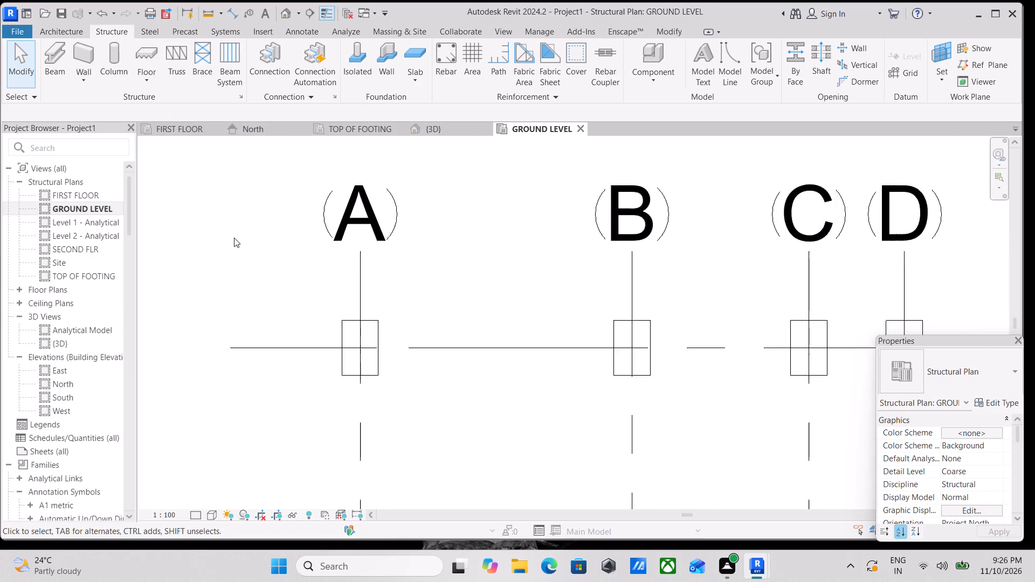
pyautogui.scroll(-2, 234, 238)
pyautogui.write('bm')
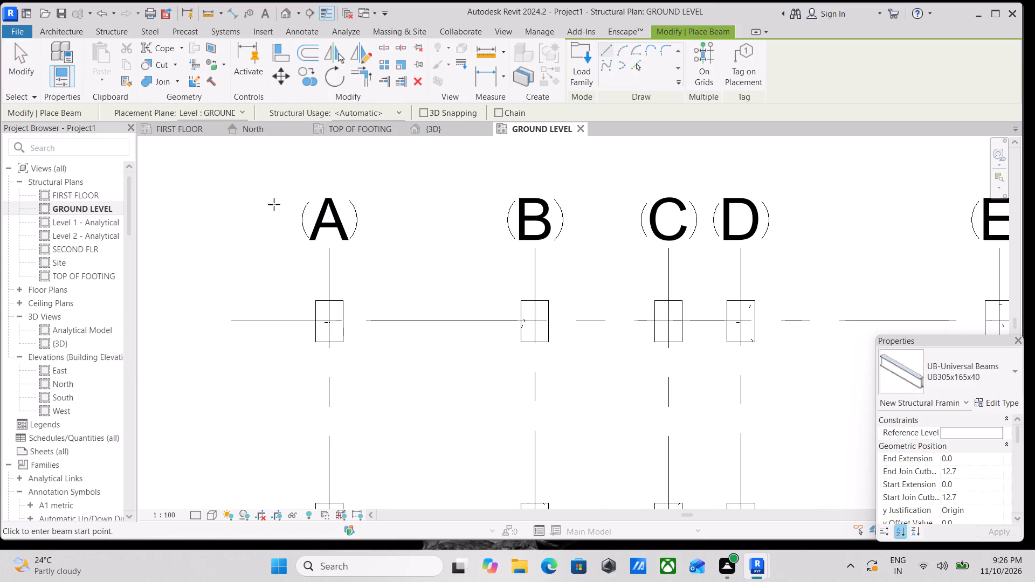
pyautogui.scroll(2, 390, 232)
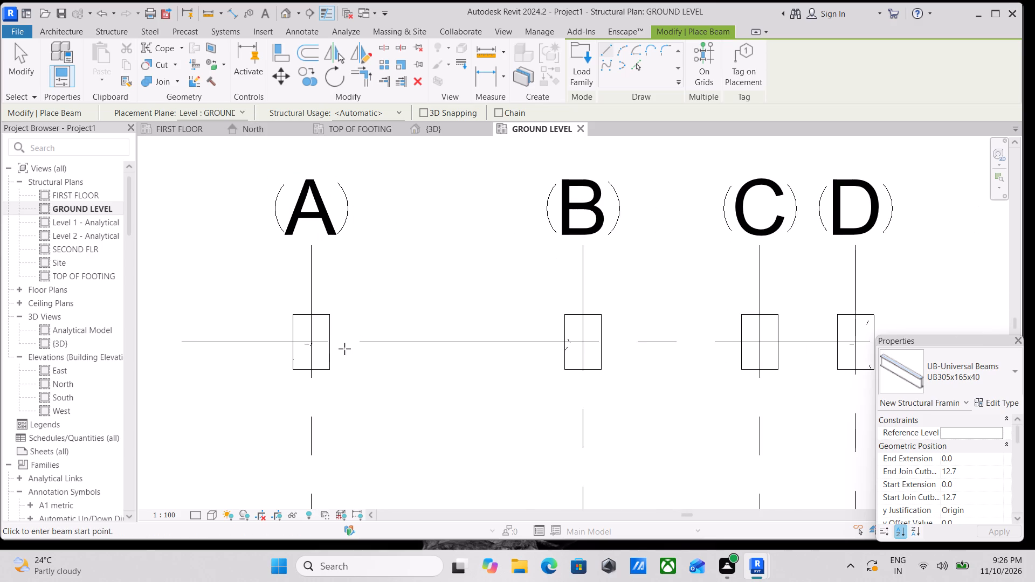
pyautogui.scroll(5, 344, 349)
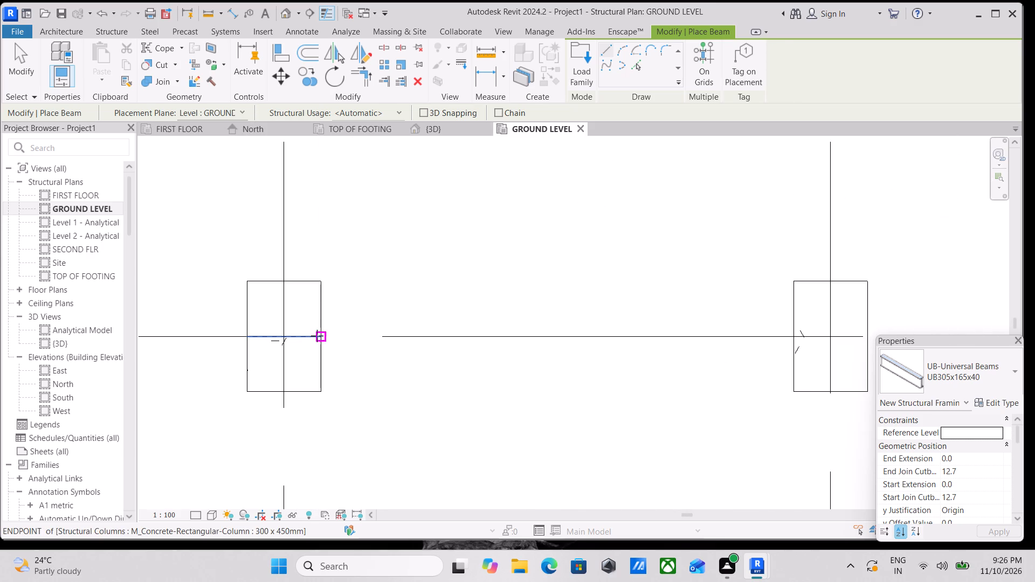
pyautogui.scroll(-7, 317, 334)
pyautogui.moveTo(354, 287); pyautogui.dragTo(485, 267, button='middle')
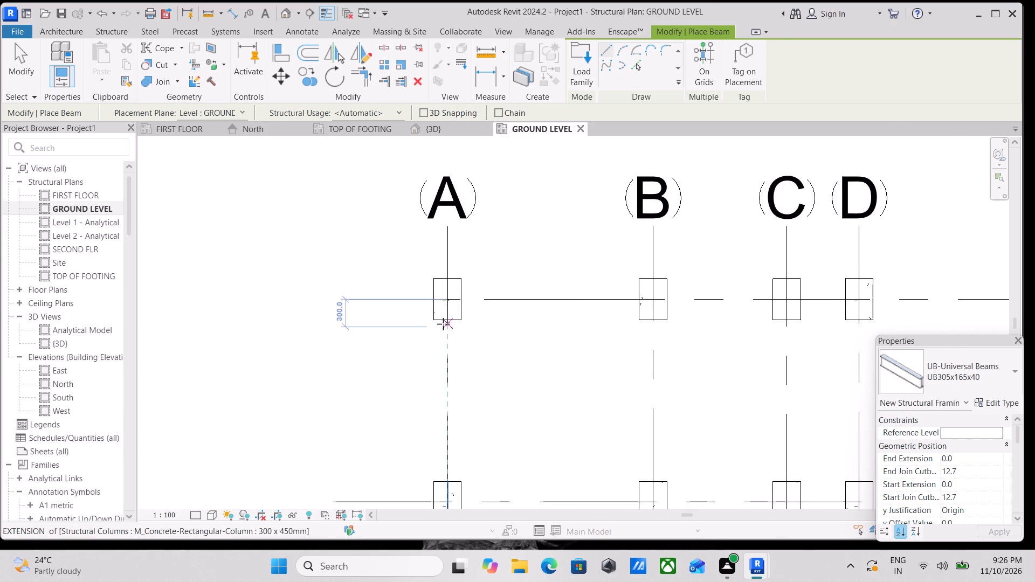
pyautogui.scroll(4, 443, 324)
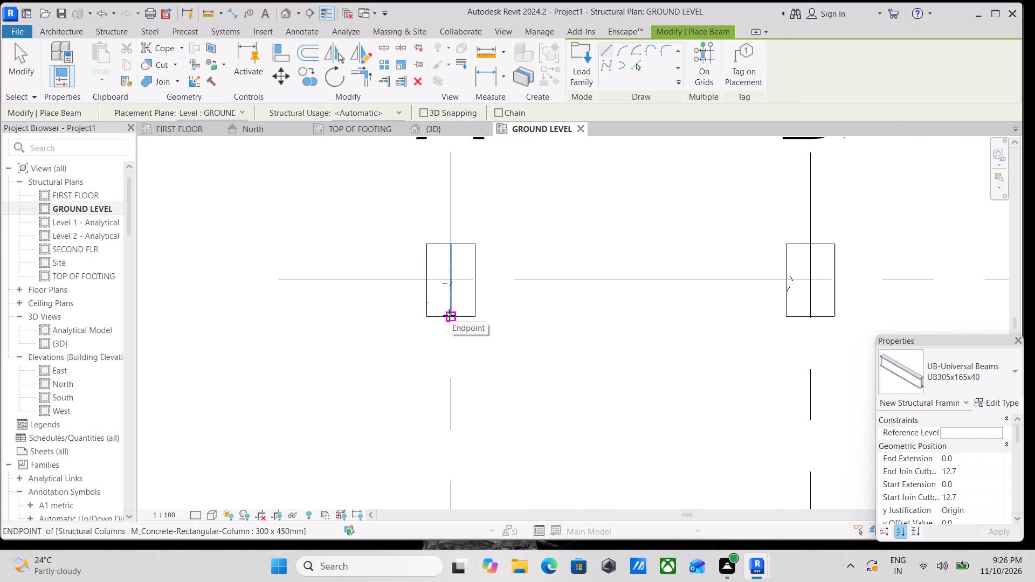
pyautogui.scroll(-4, 595, 92)
pyautogui.scroll(-3, 501, 233)
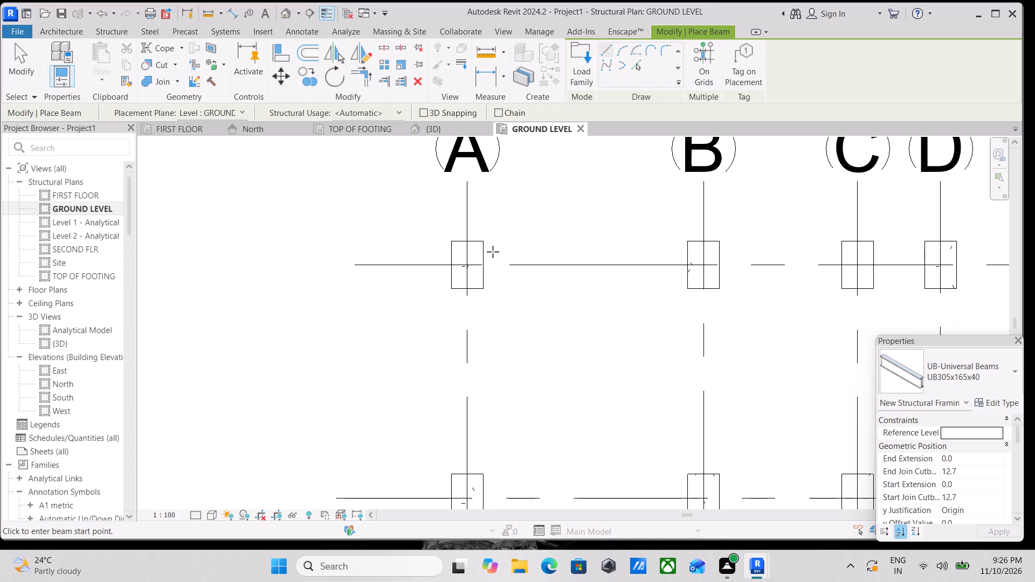
pyautogui.scroll(-7, 500, 349)
pyautogui.moveTo(513, 337); pyautogui.dragTo(599, 231, button='middle')
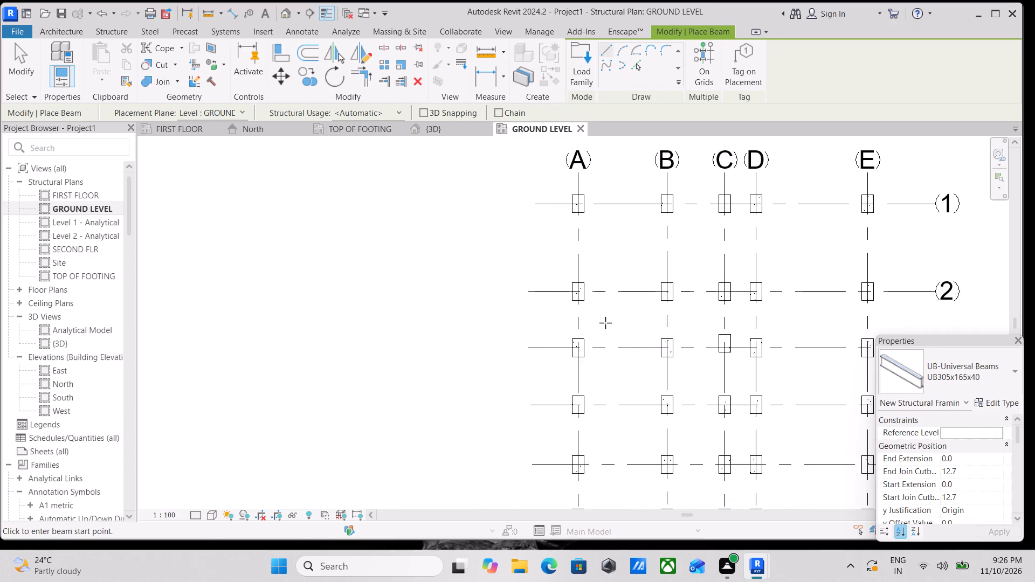
pyautogui.scroll(-2, 606, 328)
pyautogui.scroll(2, 612, 433)
pyautogui.moveTo(612, 445); pyautogui.dragTo(589, 364, button='middle')
pyautogui.scroll(1, 564, 466)
pyautogui.moveTo(571, 446); pyautogui.dragTo(573, 400, button='middle')
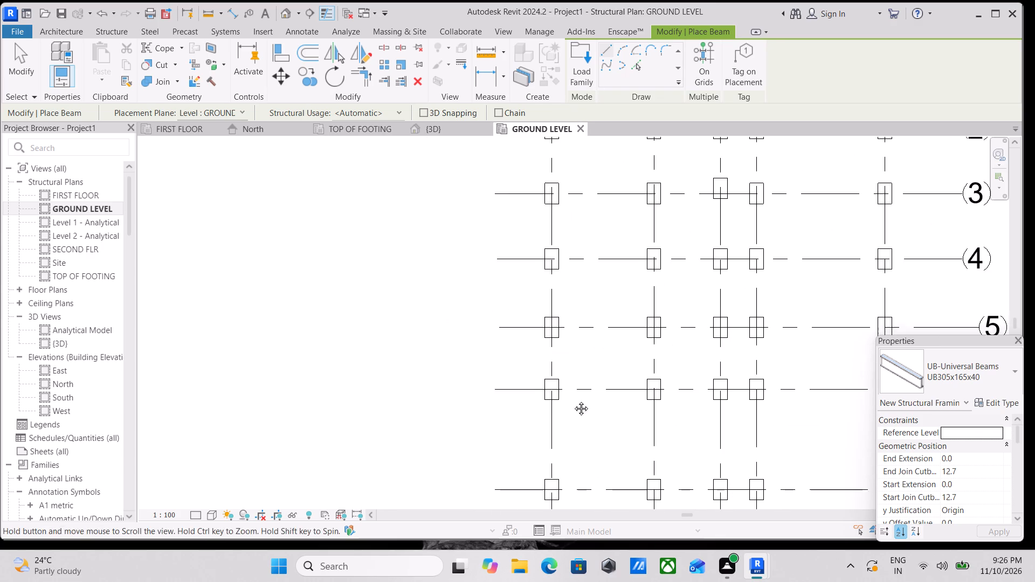
pyautogui.moveTo(573, 400); pyautogui.dragTo(575, 306, button='middle')
pyautogui.scroll(7, 564, 360)
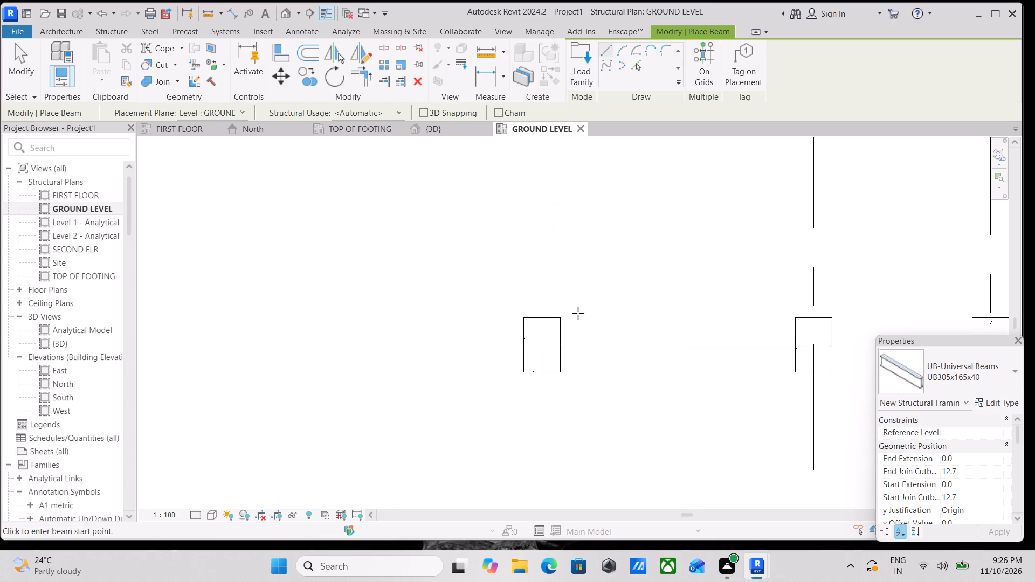
pyautogui.scroll(-3, 582, 306)
pyautogui.moveTo(582, 306); pyautogui.dragTo(492, 366, button='middle')
pyautogui.scroll(-2, 522, 293)
pyautogui.moveTo(522, 298); pyautogui.dragTo(468, 467, button='middle')
pyautogui.scroll(-2, 456, 280)
pyautogui.moveTo(459, 292); pyautogui.dragTo(458, 480, button='middle')
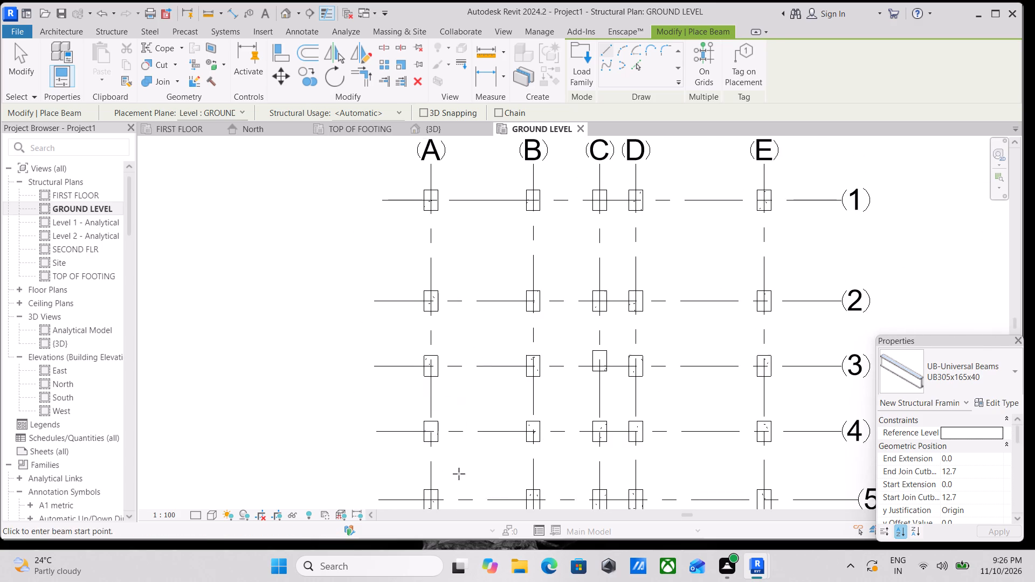
pyautogui.moveTo(461, 204); pyautogui.dragTo(464, 306, button='middle')
pyautogui.scroll(3, 464, 305)
pyautogui.scroll(3, 446, 259)
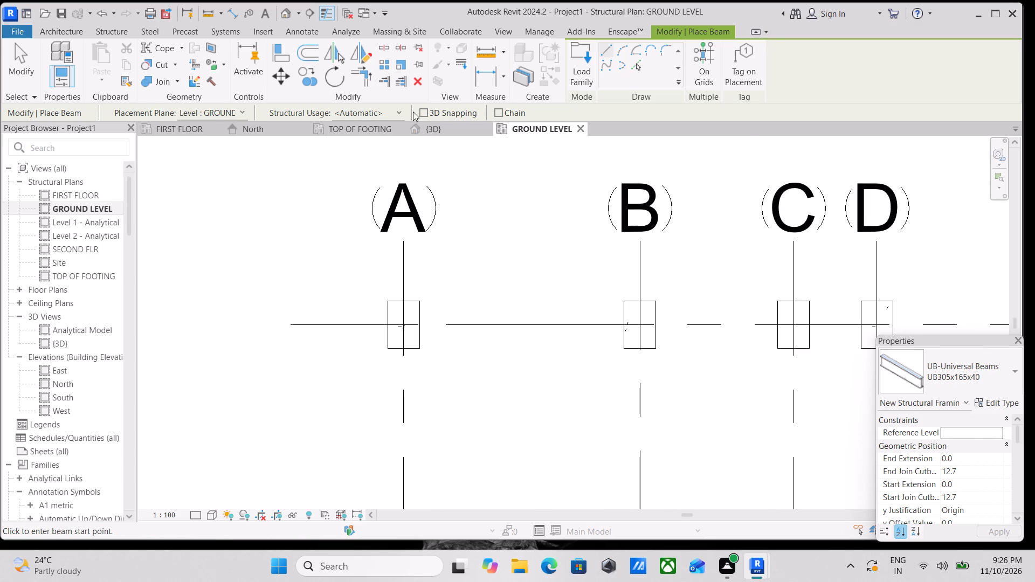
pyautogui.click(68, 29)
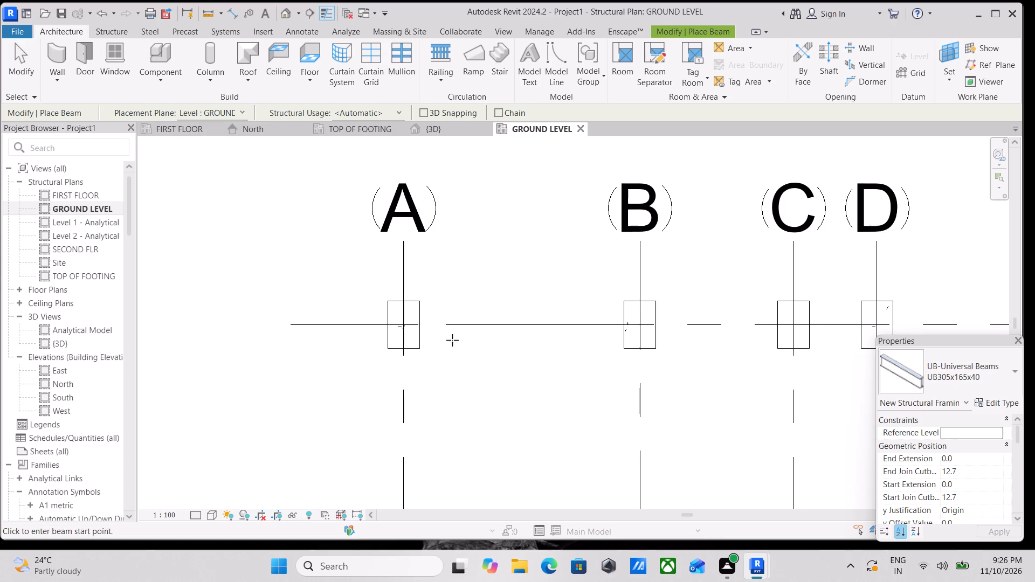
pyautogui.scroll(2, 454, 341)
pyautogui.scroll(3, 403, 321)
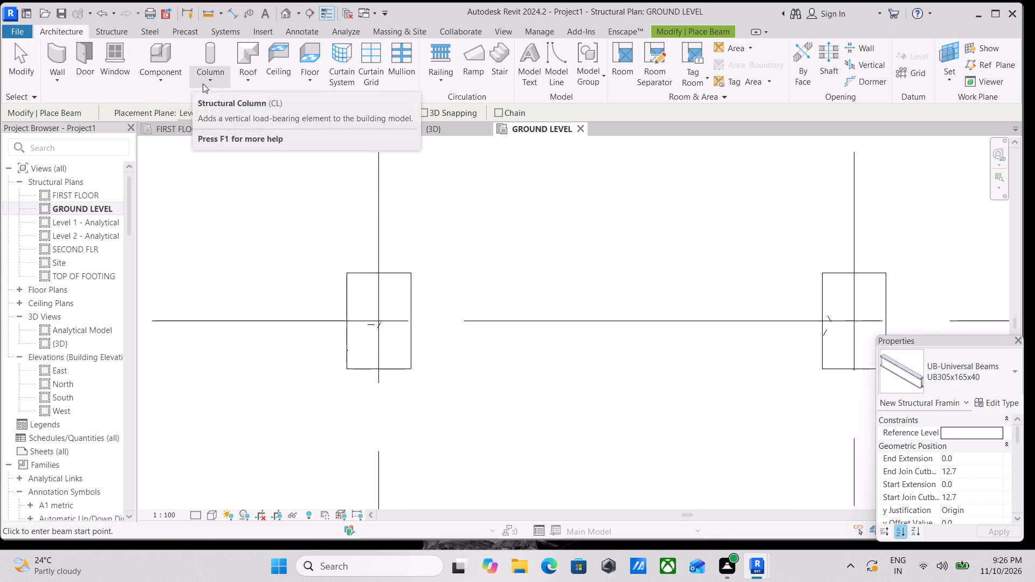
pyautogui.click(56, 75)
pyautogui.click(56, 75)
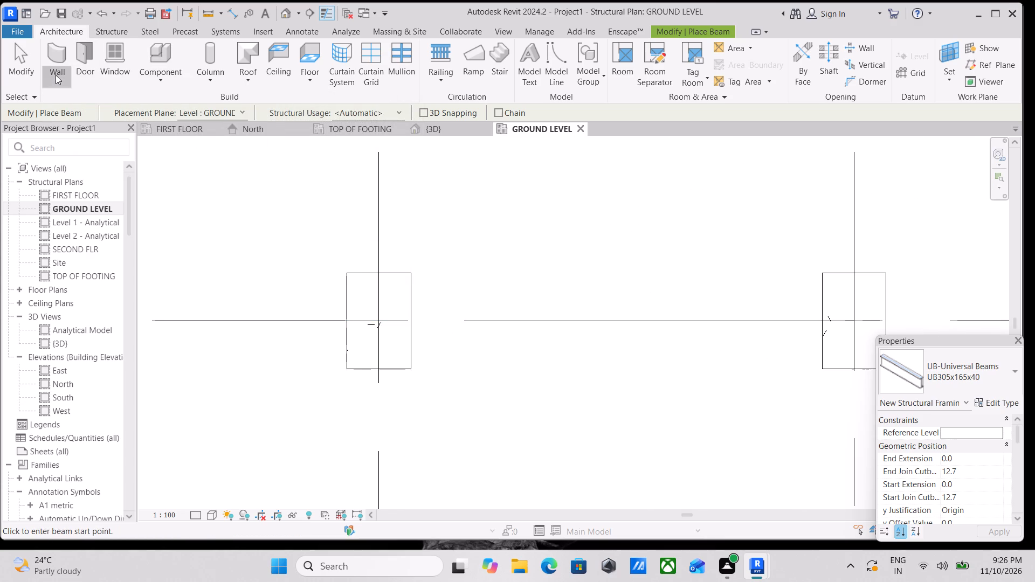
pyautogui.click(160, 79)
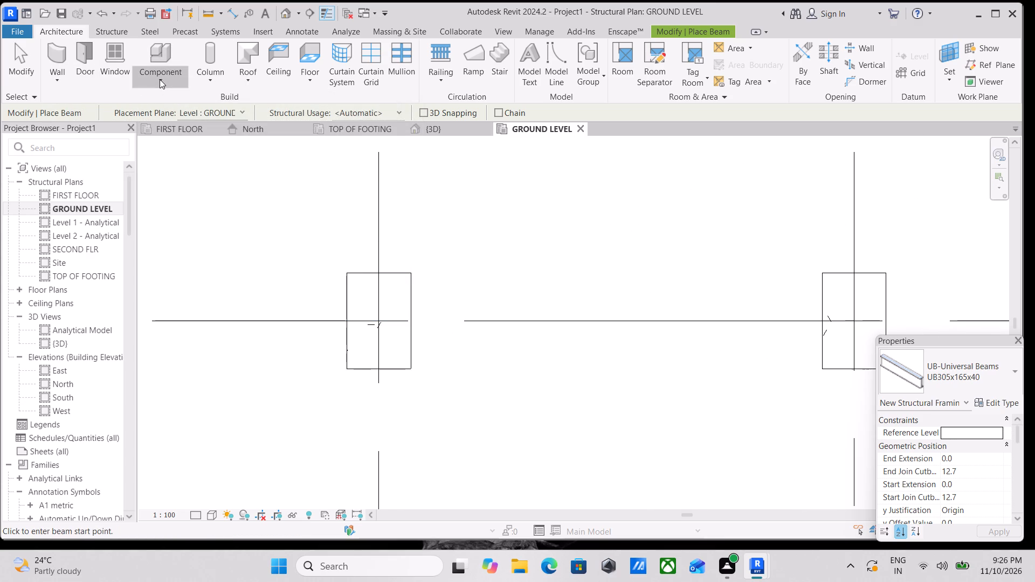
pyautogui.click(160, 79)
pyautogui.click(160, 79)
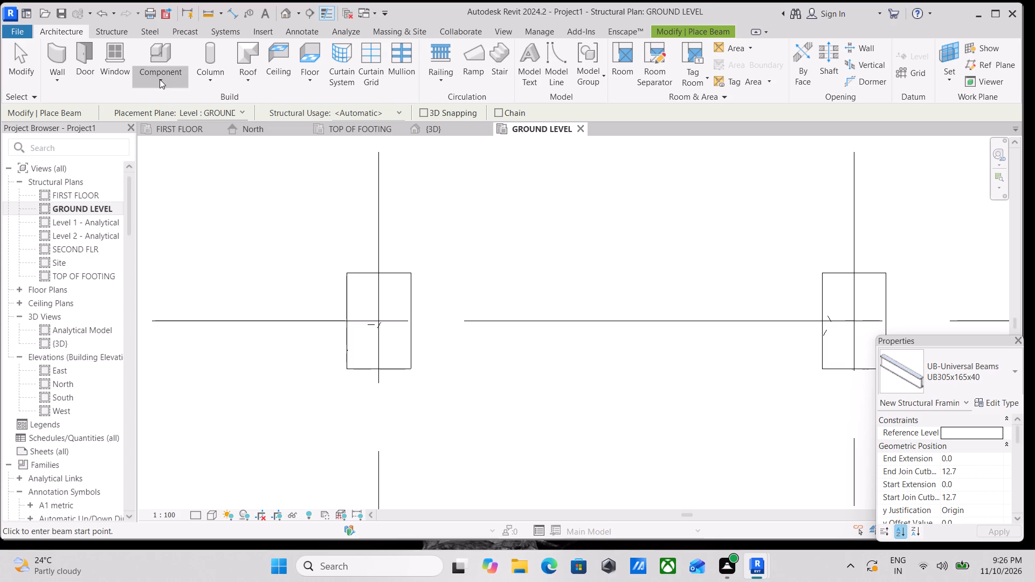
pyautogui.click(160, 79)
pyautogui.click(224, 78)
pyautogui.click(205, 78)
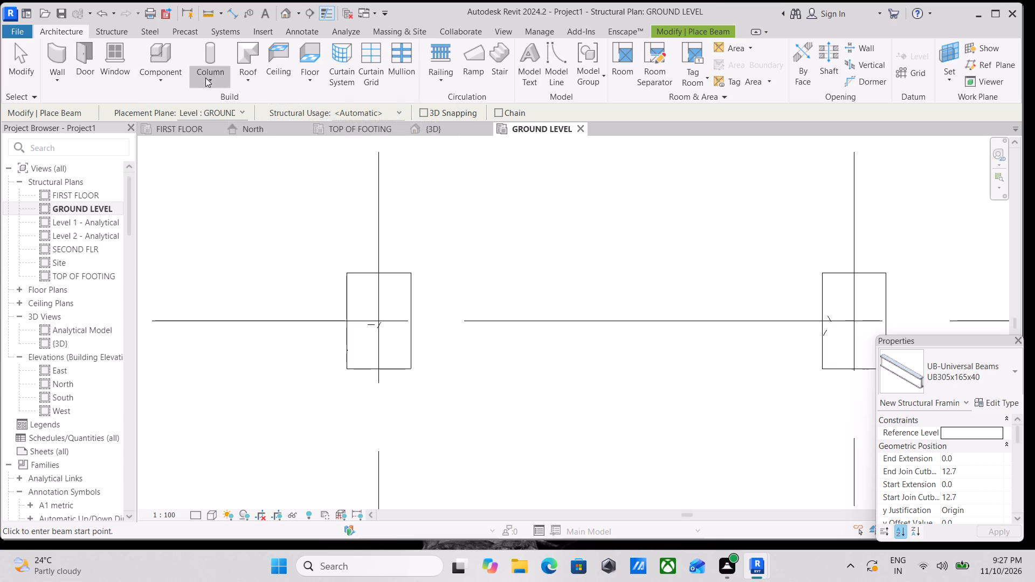
# Examine the columns along grid 1 between grids A and E on the GROUND LEVEL plan.
pyautogui.scroll(-2, 205, 78)
pyautogui.scroll(-5, 433, 276)
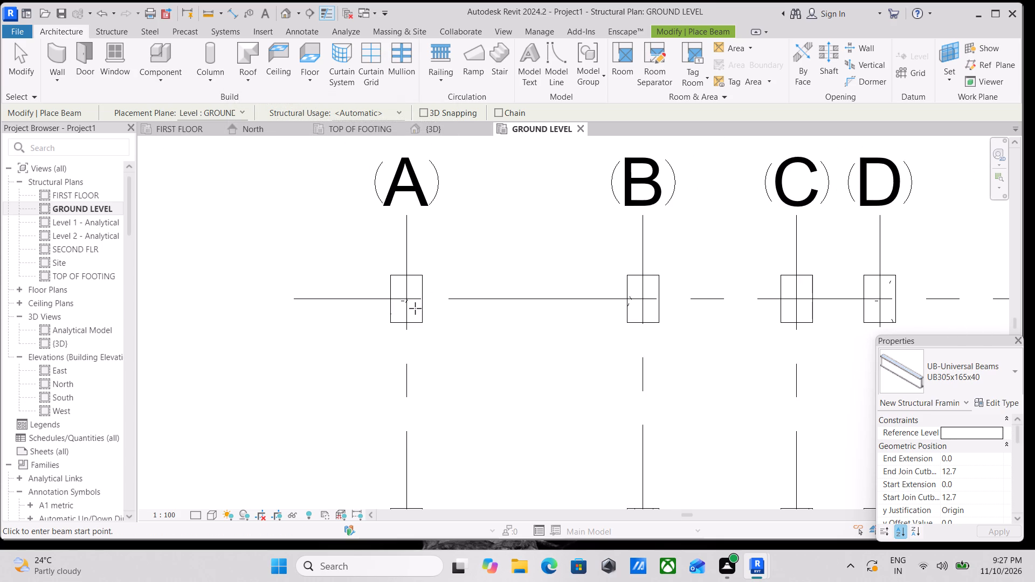
pyautogui.scroll(-4, 551, 290)
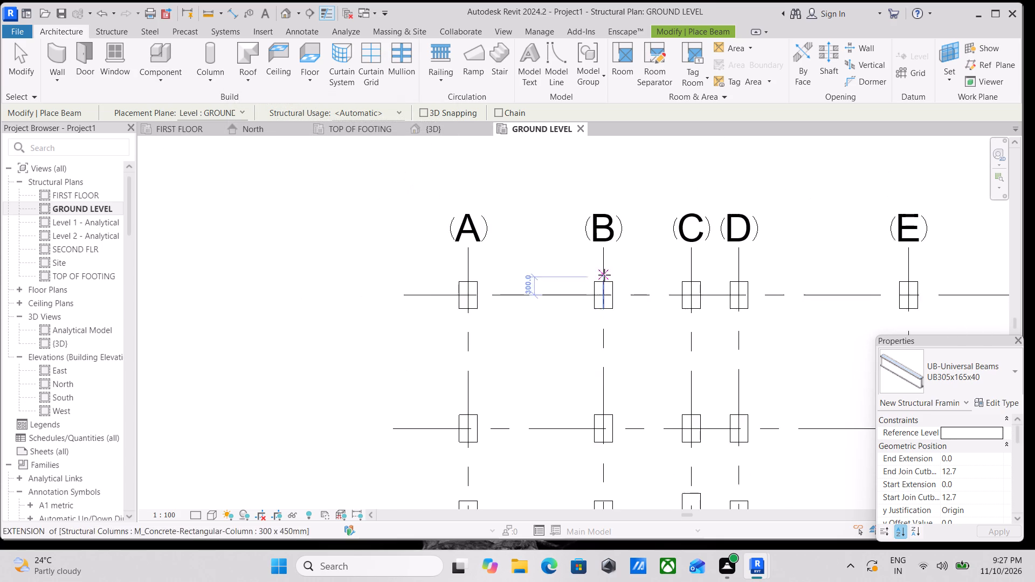
pyautogui.scroll(-2, 604, 275)
pyautogui.moveTo(602, 272); pyautogui.dragTo(380, 246, button='middle')
pyautogui.scroll(11, 602, 248)
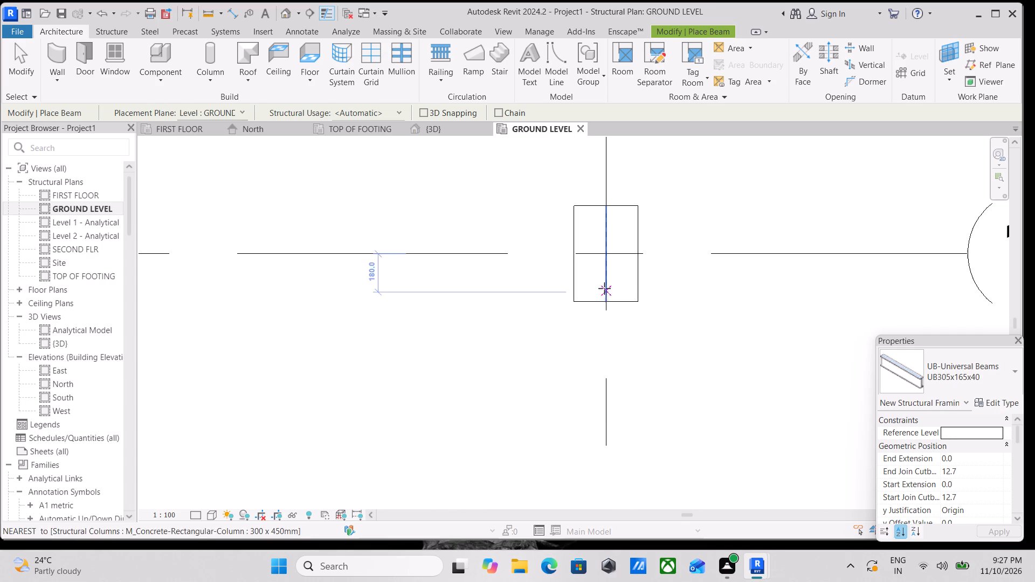
pyautogui.scroll(-4, 596, 225)
pyautogui.scroll(-2, 516, 193)
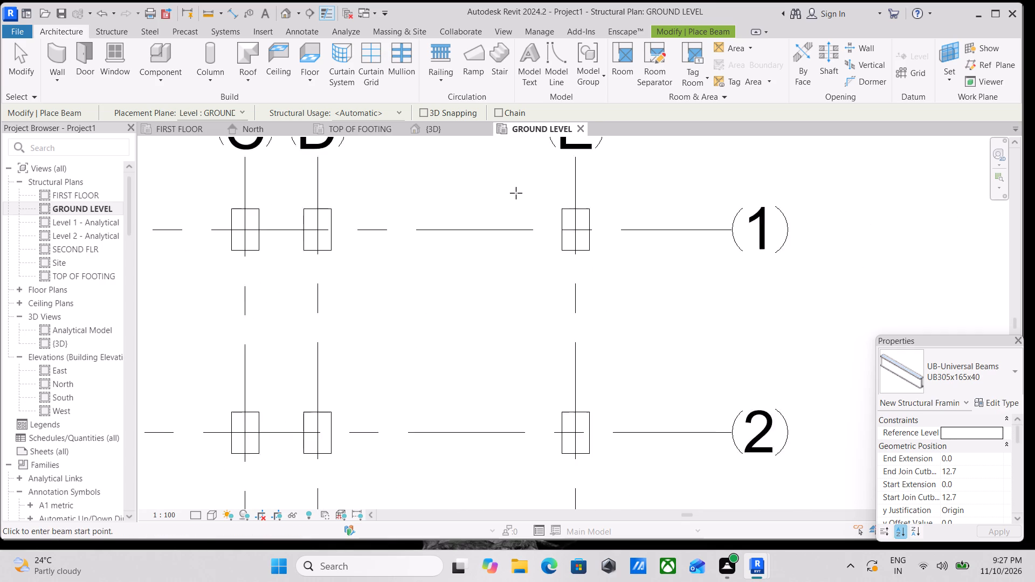
pyautogui.moveTo(516, 193); pyautogui.dragTo(664, 249, button='middle')
pyautogui.scroll(-1, 516, 193)
pyautogui.scroll(-1, 529, 267)
pyautogui.moveTo(536, 269); pyautogui.dragTo(793, 293, button='middle')
pyautogui.scroll(7, 437, 325)
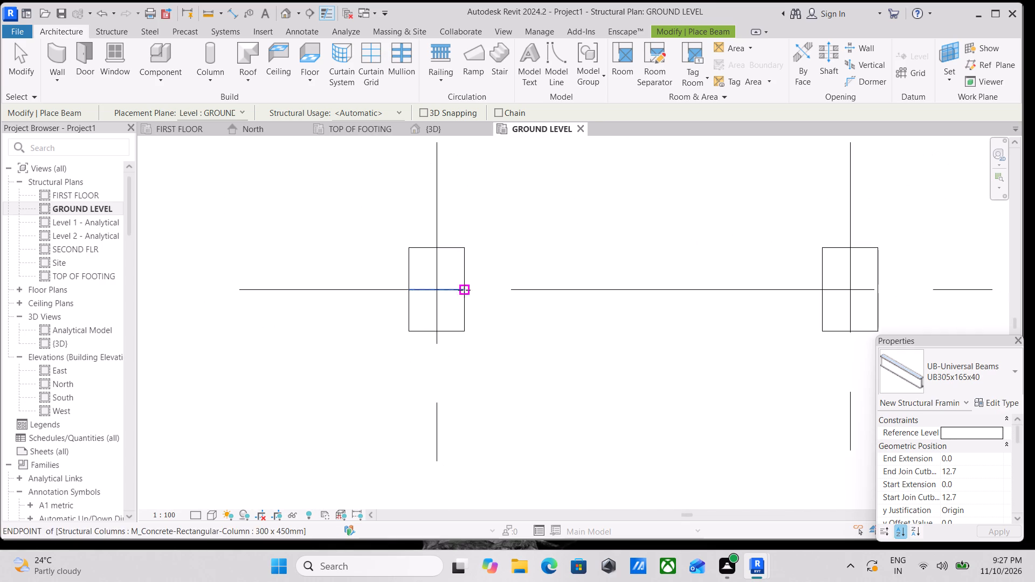
pyautogui.scroll(5, 457, 262)
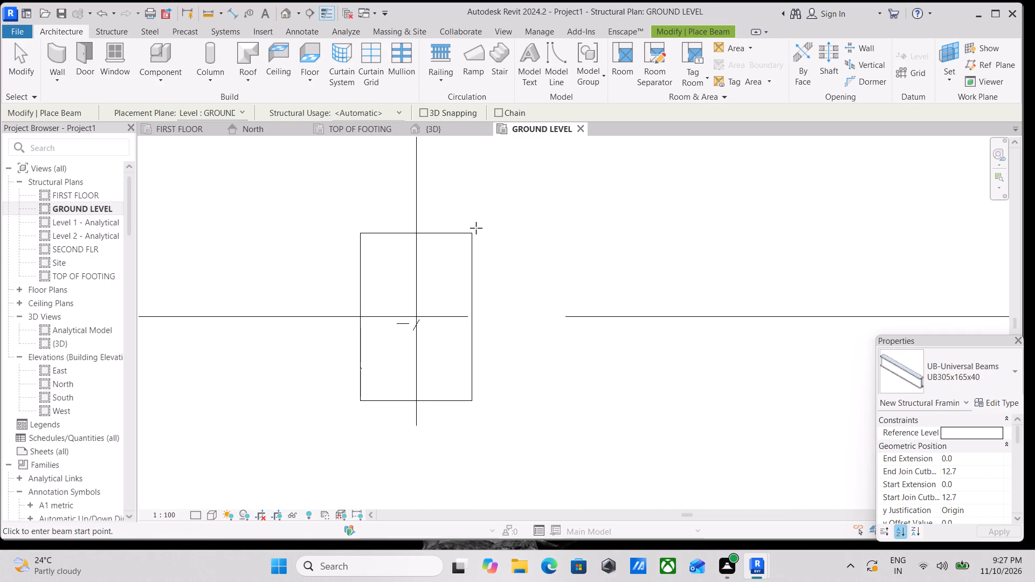
pyautogui.scroll(-4, 476, 227)
pyautogui.scroll(-6, 605, 199)
pyautogui.moveTo(641, 211); pyautogui.dragTo(406, 247, button='middle')
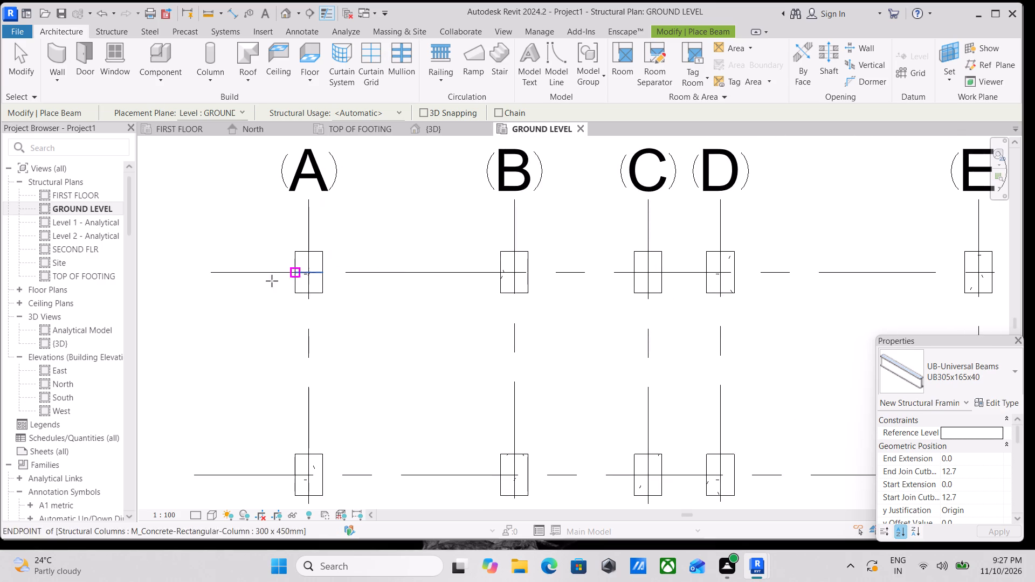
# Place another UB305x165x40 beam about 1929 mm long along grid 1 between the columns at grids A and B, and end beam placement.
pyautogui.scroll(-3, 262, 283)
pyautogui.scroll(12, 313, 275)
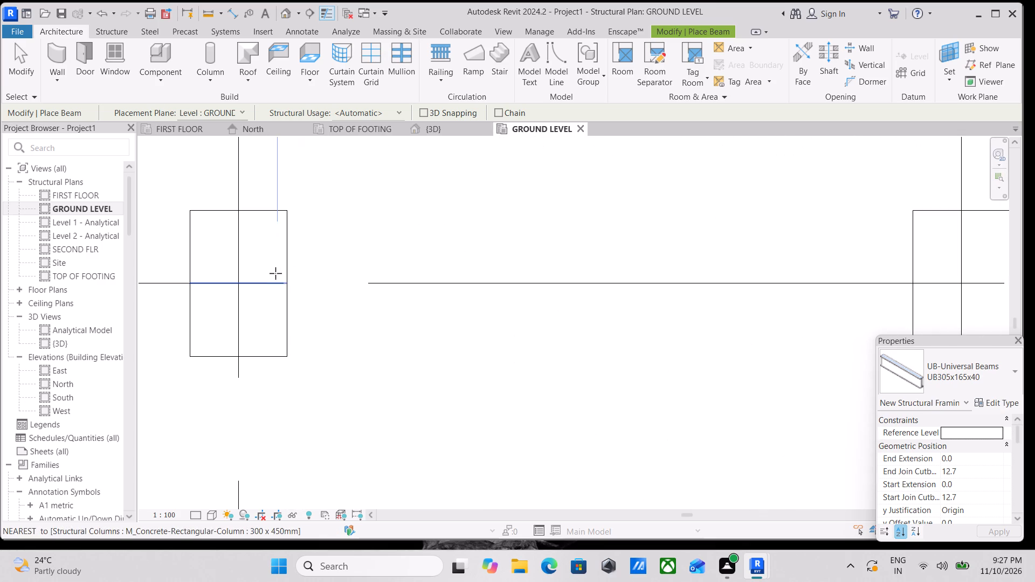
pyautogui.click(283, 284)
pyautogui.scroll(-3, 475, 276)
pyautogui.moveTo(474, 275); pyautogui.dragTo(410, 247, button='middle')
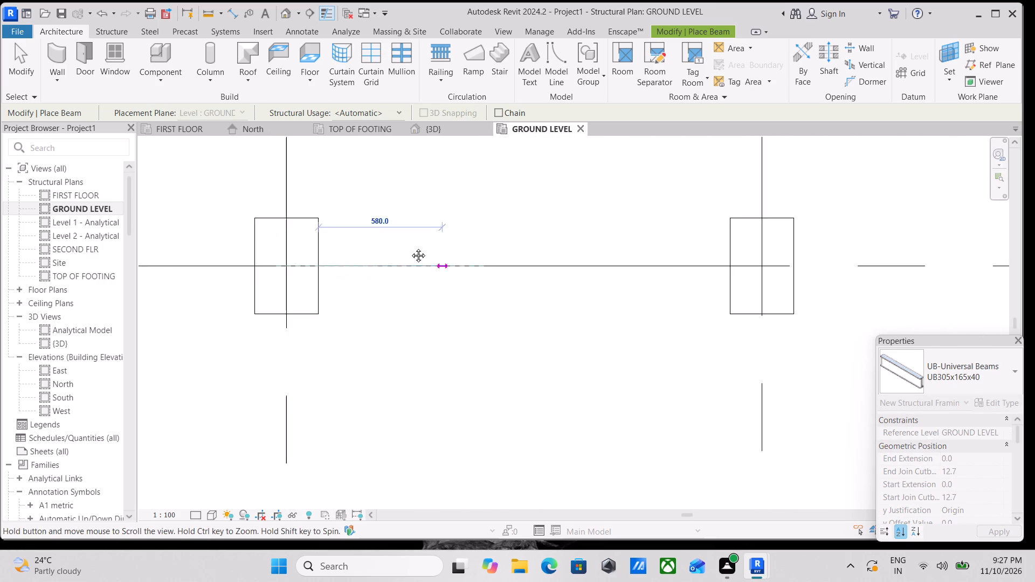
pyautogui.moveTo(410, 247); pyautogui.dragTo(378, 230, button='middle')
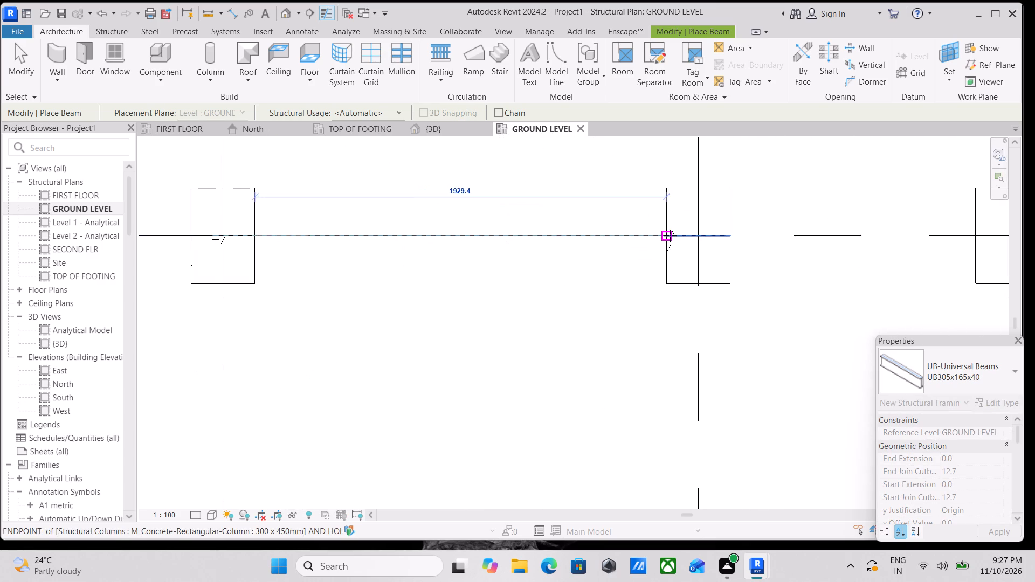
pyautogui.click(670, 235)
pyautogui.press('Escape')
pyautogui.press('Escape')
pyautogui.scroll(-2, 560, 218)
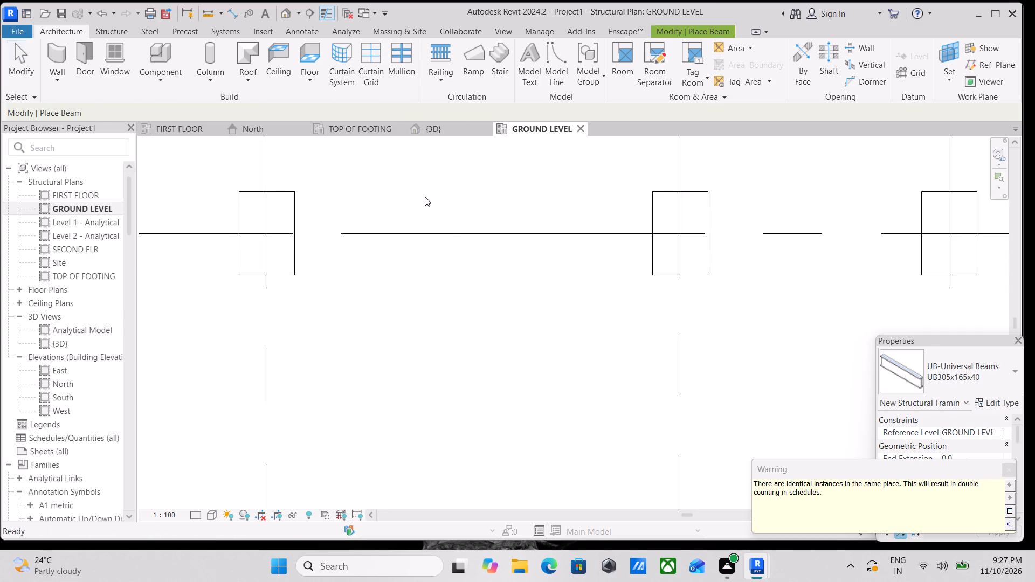
pyautogui.scroll(-1, 425, 197)
pyautogui.press('Escape')
pyautogui.press('Escape')
pyautogui.scroll(4, 66, 65)
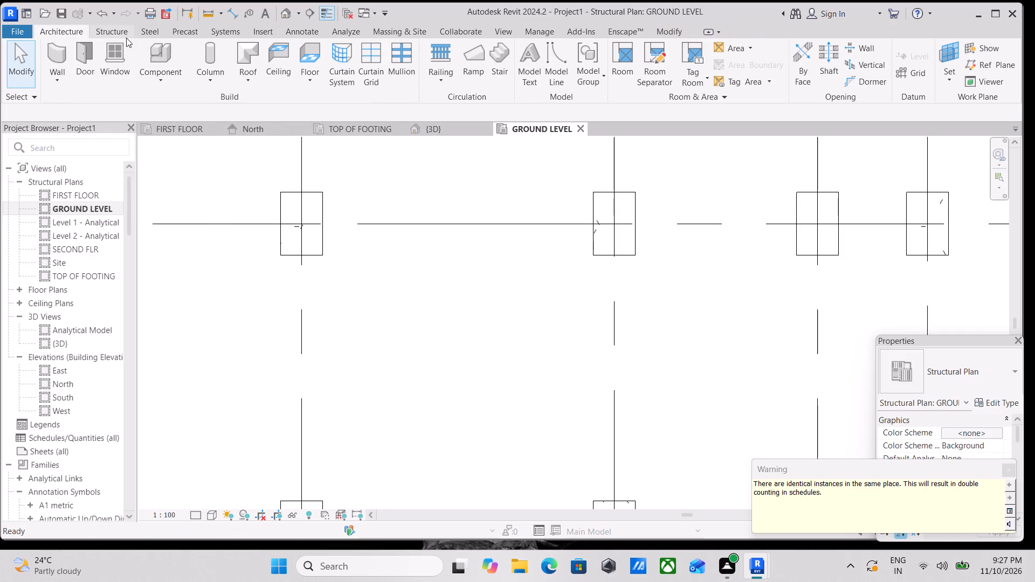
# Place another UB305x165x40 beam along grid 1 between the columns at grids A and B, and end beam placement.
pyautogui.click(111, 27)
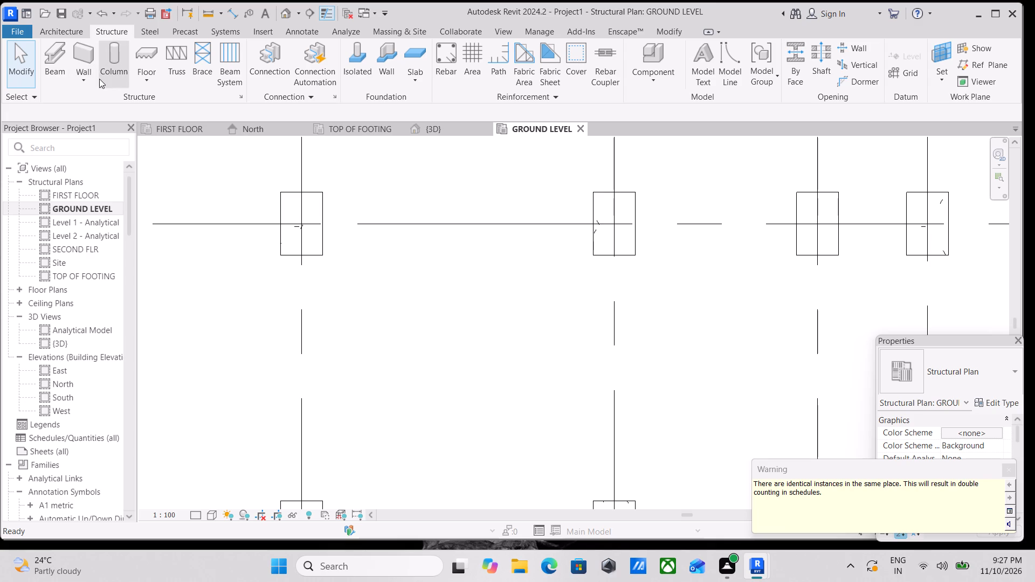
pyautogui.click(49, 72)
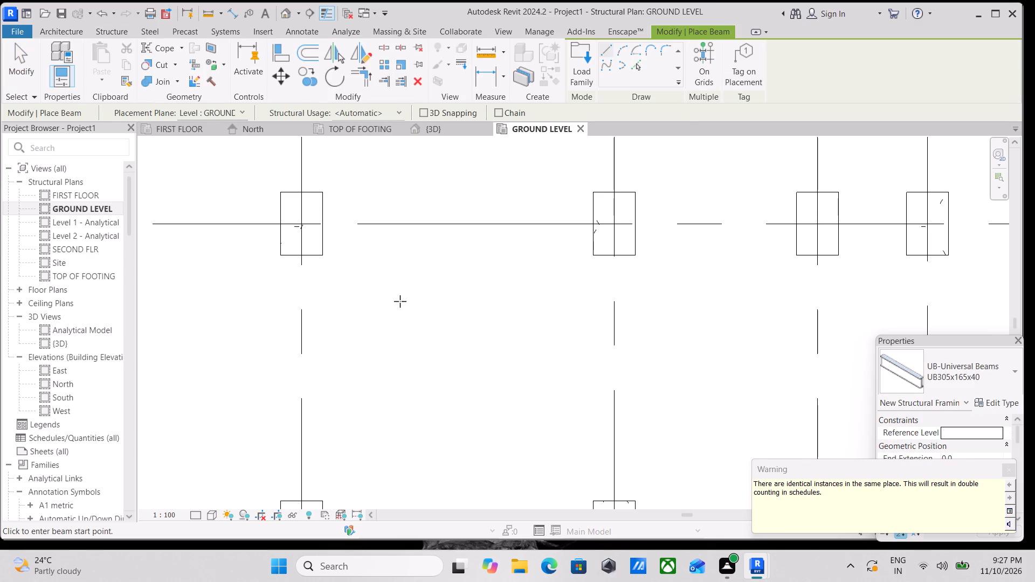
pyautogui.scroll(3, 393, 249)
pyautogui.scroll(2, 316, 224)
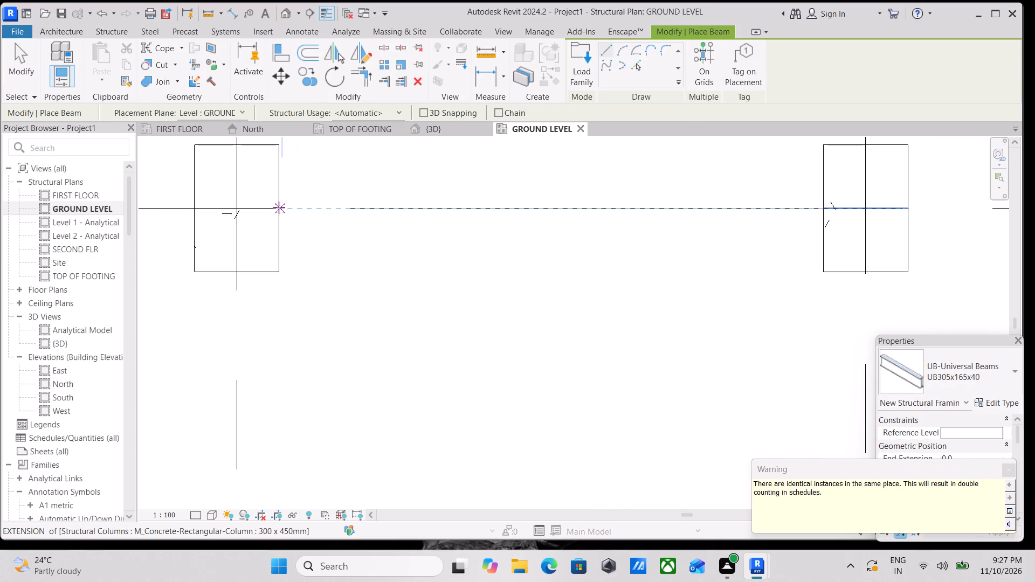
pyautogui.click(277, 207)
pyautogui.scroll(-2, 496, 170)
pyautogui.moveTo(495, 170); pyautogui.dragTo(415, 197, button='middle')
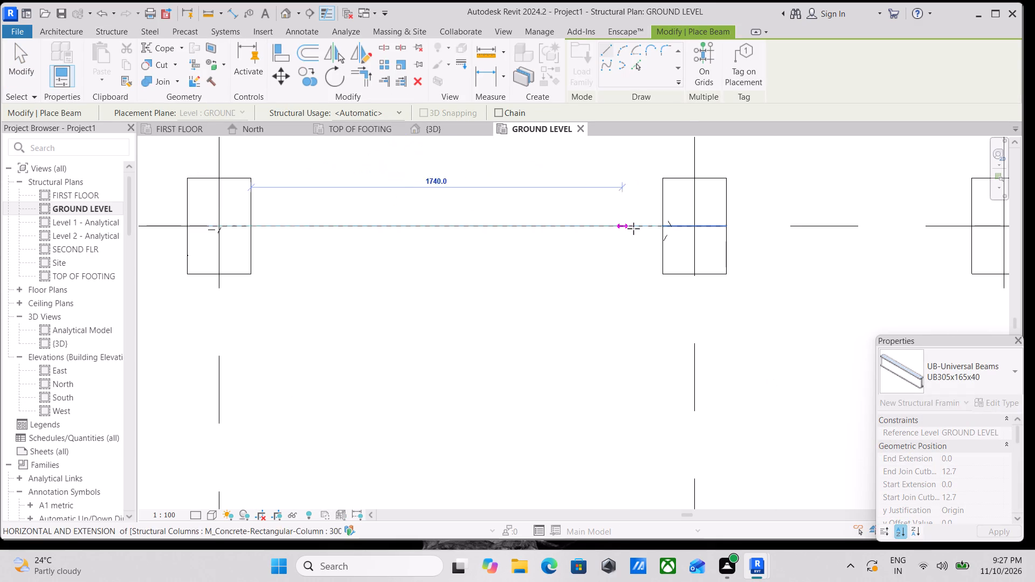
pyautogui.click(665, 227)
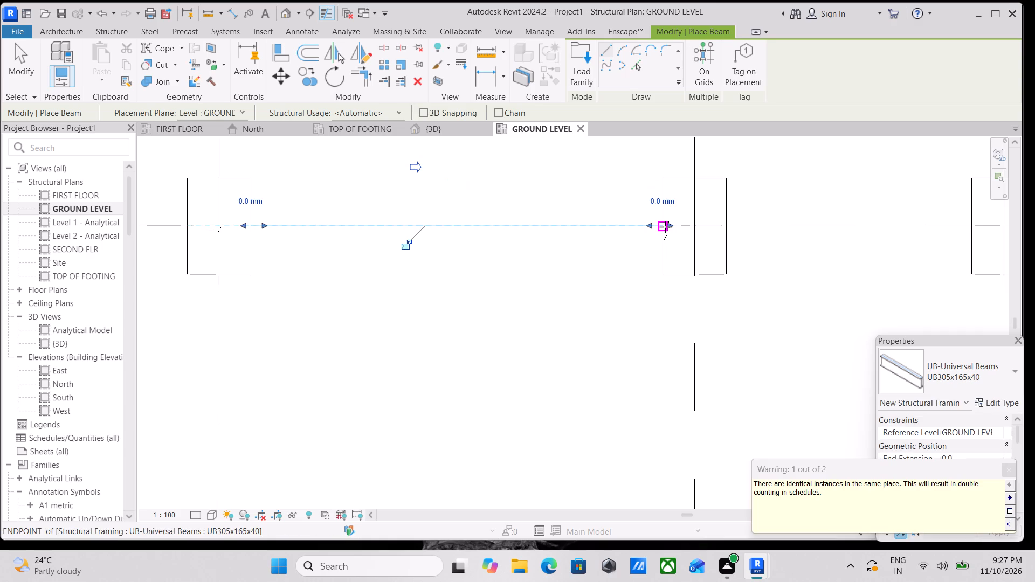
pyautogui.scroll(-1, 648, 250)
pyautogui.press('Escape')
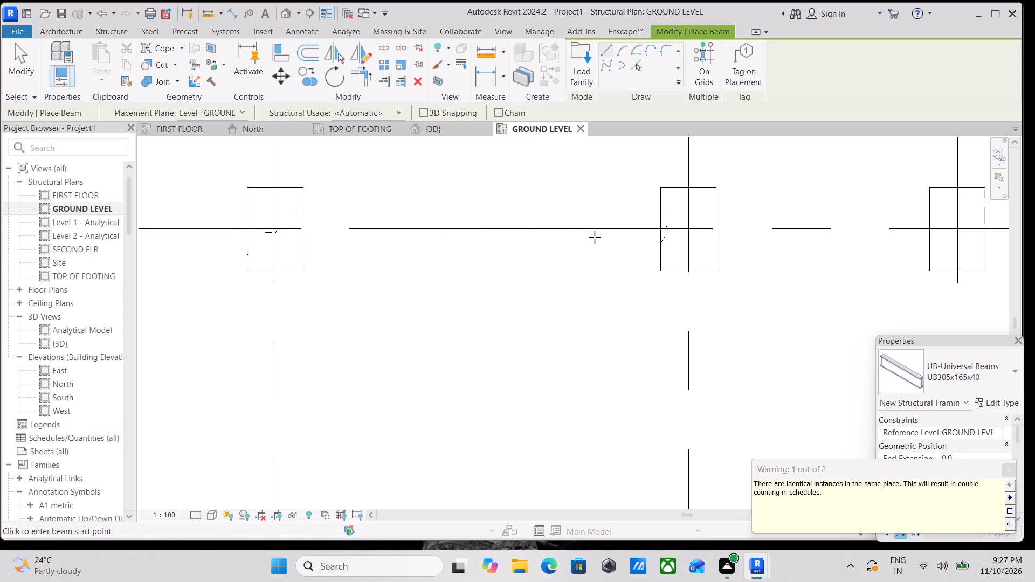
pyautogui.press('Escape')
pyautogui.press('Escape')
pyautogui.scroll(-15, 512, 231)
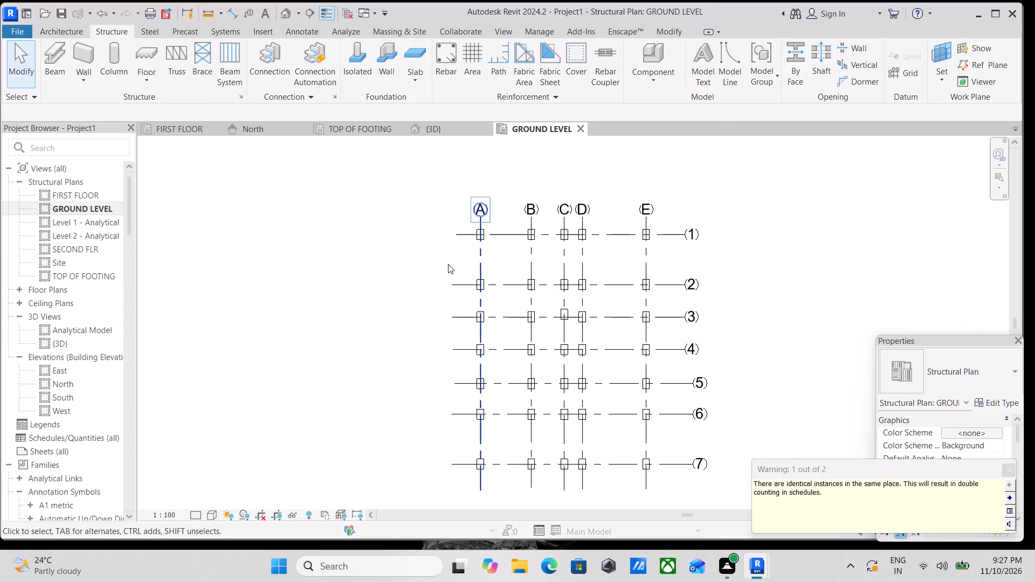
# Examine the columns, footings and grid 1 beams in the 3D view from several angles and from the top.
pyautogui.click(430, 125)
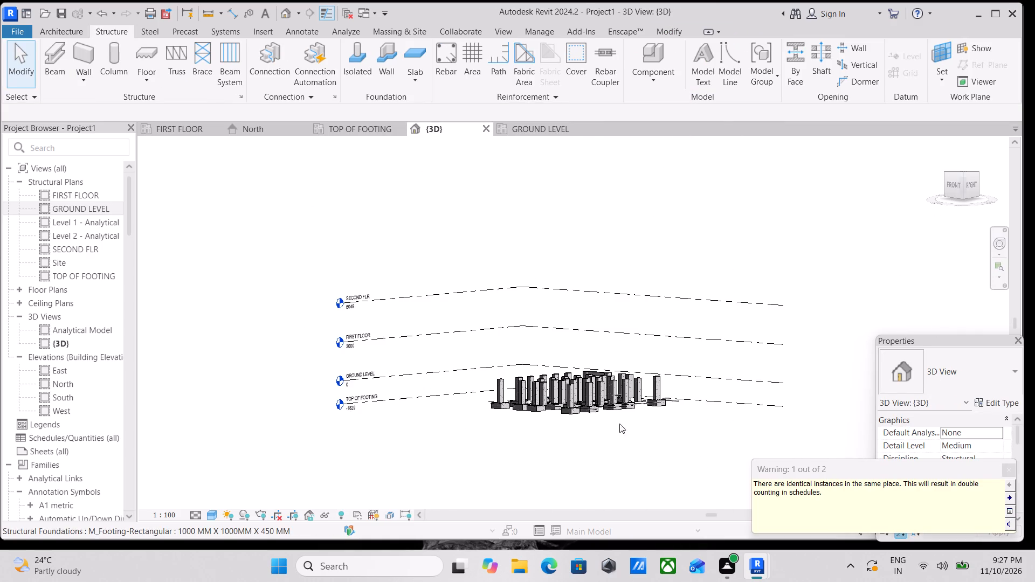
pyautogui.moveTo(597, 385); pyautogui.dragTo(645, 257, button='middle')
pyautogui.moveTo(575, 252); pyautogui.dragTo(474, 345, button='middle')
pyautogui.keyDown('shift'); pyautogui.moveTo(615, 300); pyautogui.dragTo(858, 350, button='middle'); pyautogui.keyUp('shift')
pyautogui.moveTo(613, 291); pyautogui.dragTo(561, 388, button='middle')
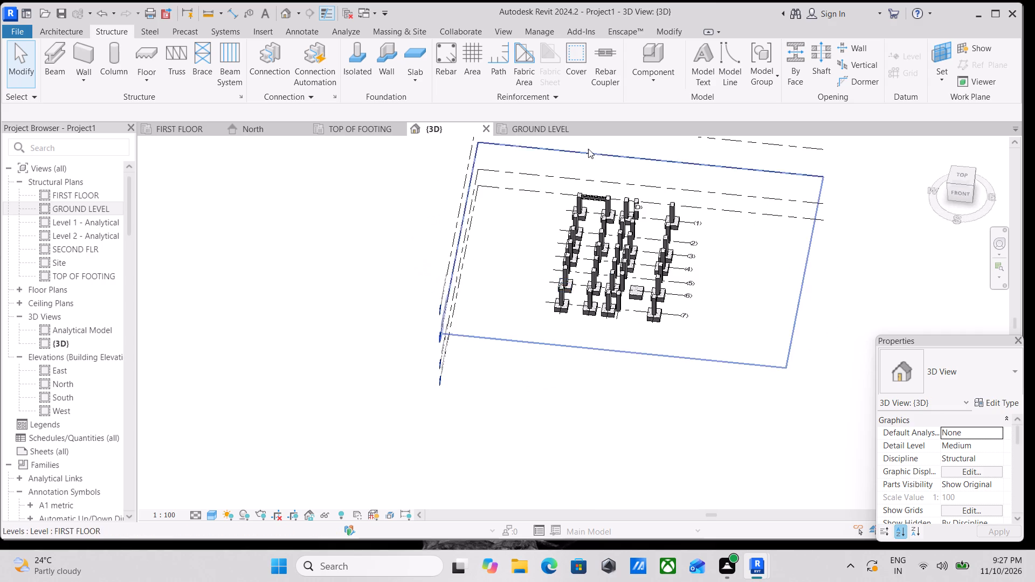
pyautogui.scroll(3, 615, 145)
pyautogui.scroll(4, 574, 255)
pyautogui.scroll(3, 582, 208)
pyautogui.keyDown('shift'); pyautogui.moveTo(585, 211); pyautogui.dragTo(617, 289, button='middle'); pyautogui.keyUp('shift')
pyautogui.keyDown('shift'); pyautogui.scroll(1, 616, 288); pyautogui.keyUp('shift')
pyautogui.scroll(-6, 588, 247)
pyautogui.moveTo(523, 192); pyautogui.dragTo(530, 247, button='middle')
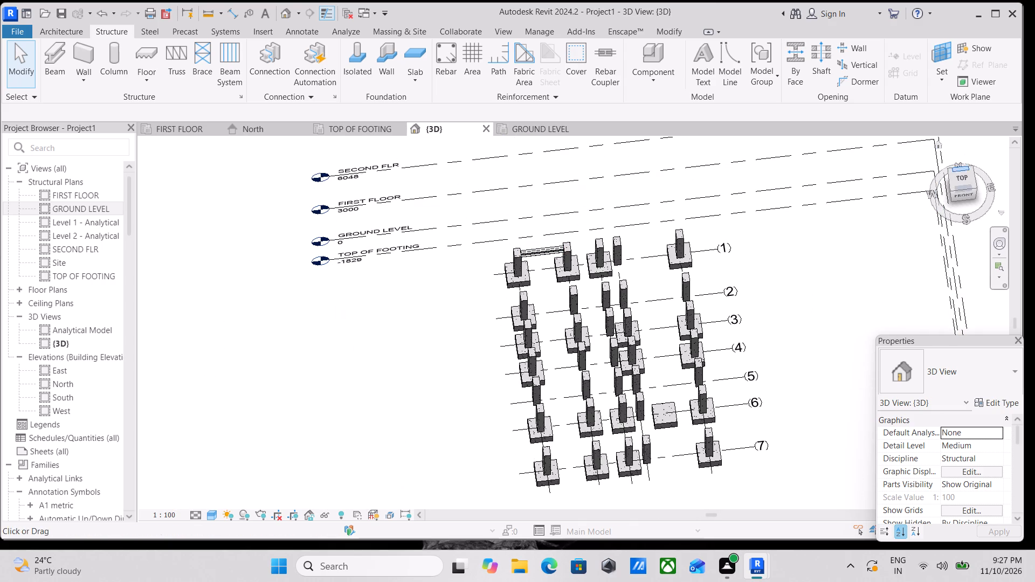
pyautogui.click(958, 182)
pyautogui.scroll(5, 747, 338)
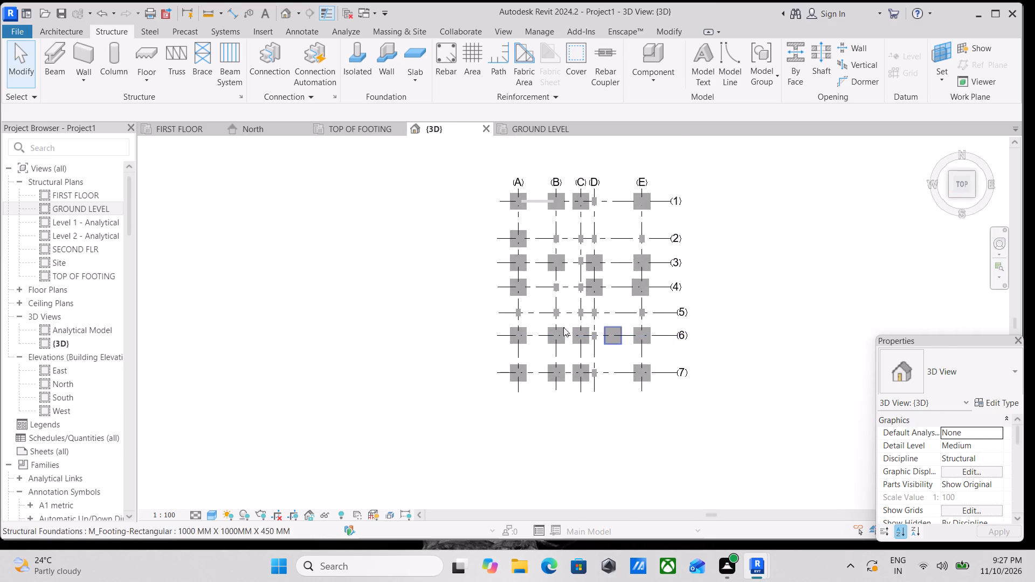
pyautogui.scroll(4, 510, 272)
pyautogui.moveTo(422, 137); pyautogui.dragTo(449, 263, button='middle')
pyautogui.scroll(3, 460, 262)
pyautogui.moveTo(562, 224); pyautogui.dragTo(519, 280, button='middle')
pyautogui.scroll(1, 516, 272)
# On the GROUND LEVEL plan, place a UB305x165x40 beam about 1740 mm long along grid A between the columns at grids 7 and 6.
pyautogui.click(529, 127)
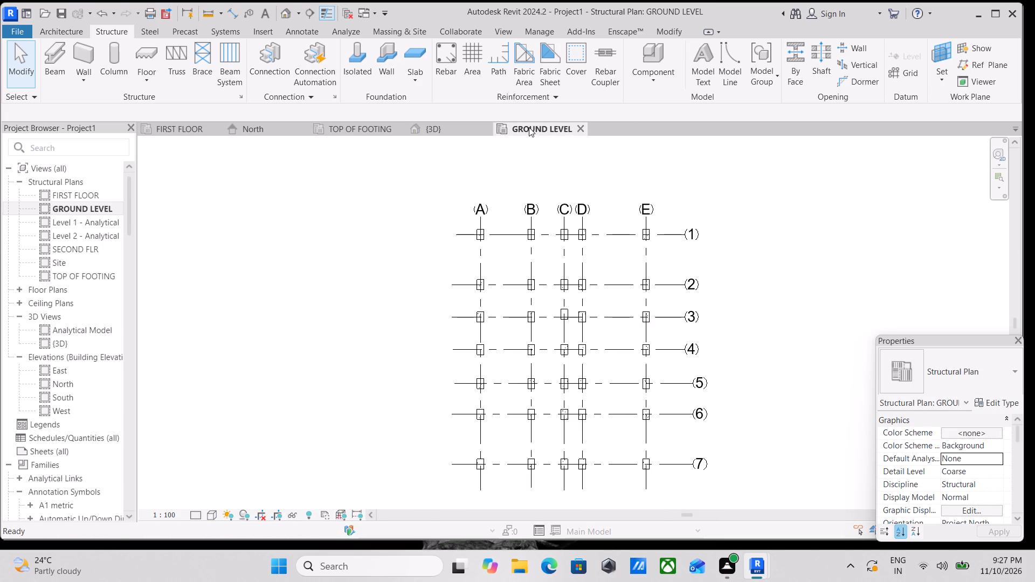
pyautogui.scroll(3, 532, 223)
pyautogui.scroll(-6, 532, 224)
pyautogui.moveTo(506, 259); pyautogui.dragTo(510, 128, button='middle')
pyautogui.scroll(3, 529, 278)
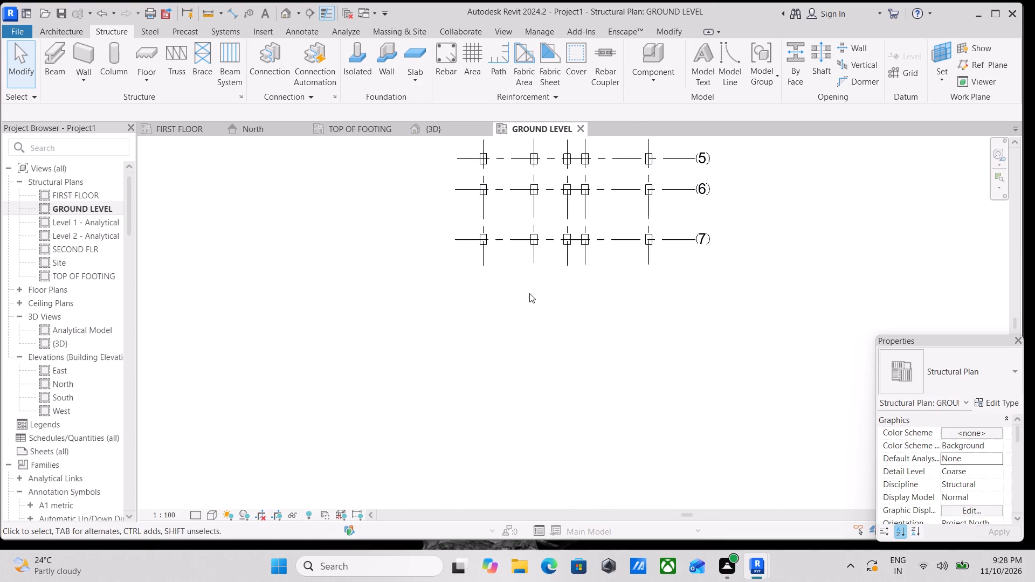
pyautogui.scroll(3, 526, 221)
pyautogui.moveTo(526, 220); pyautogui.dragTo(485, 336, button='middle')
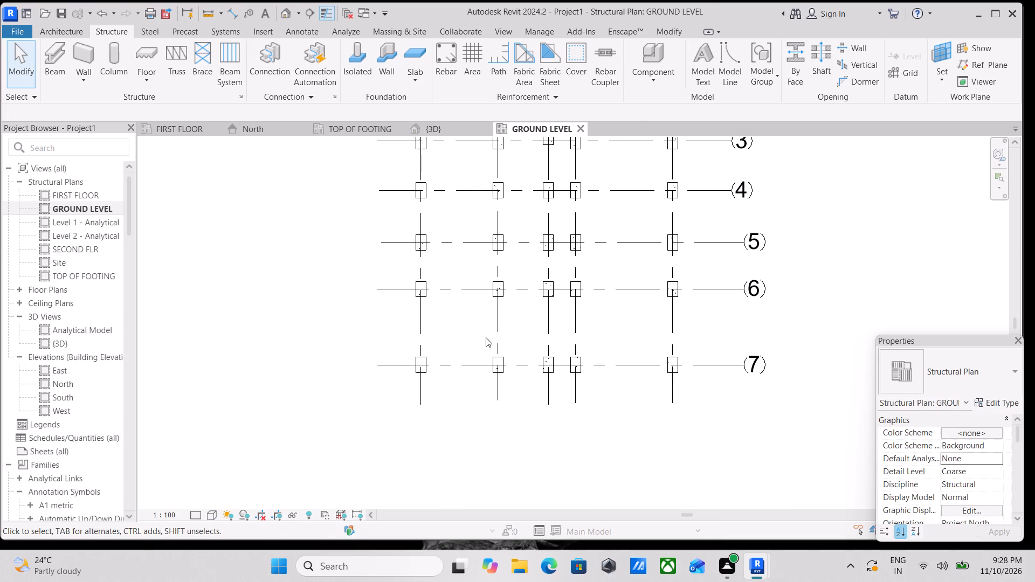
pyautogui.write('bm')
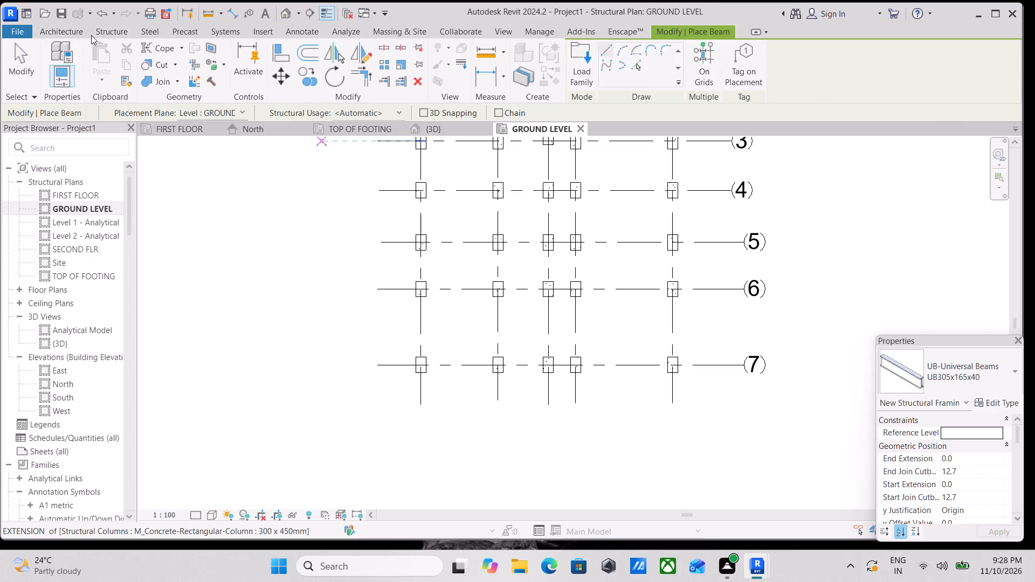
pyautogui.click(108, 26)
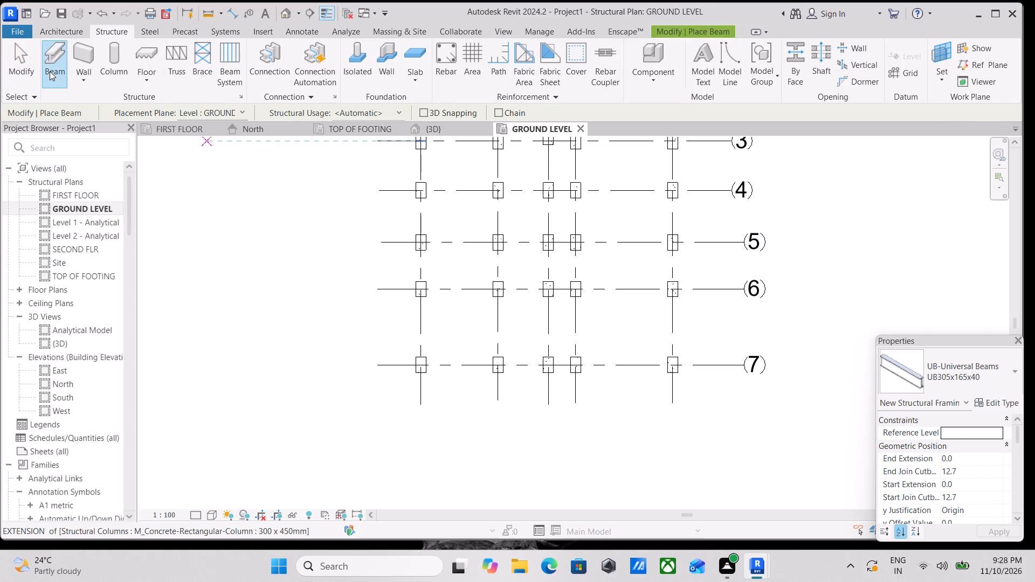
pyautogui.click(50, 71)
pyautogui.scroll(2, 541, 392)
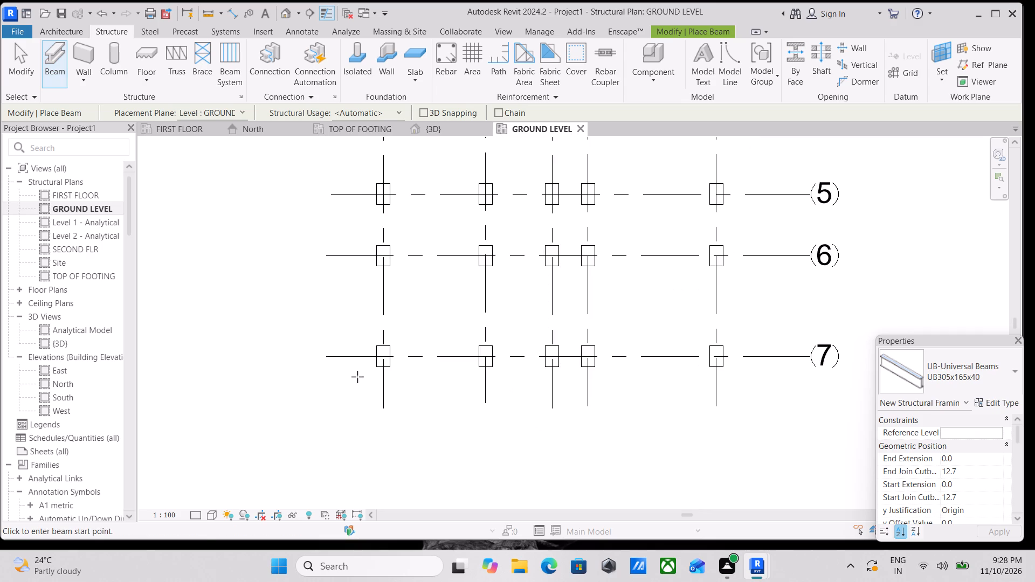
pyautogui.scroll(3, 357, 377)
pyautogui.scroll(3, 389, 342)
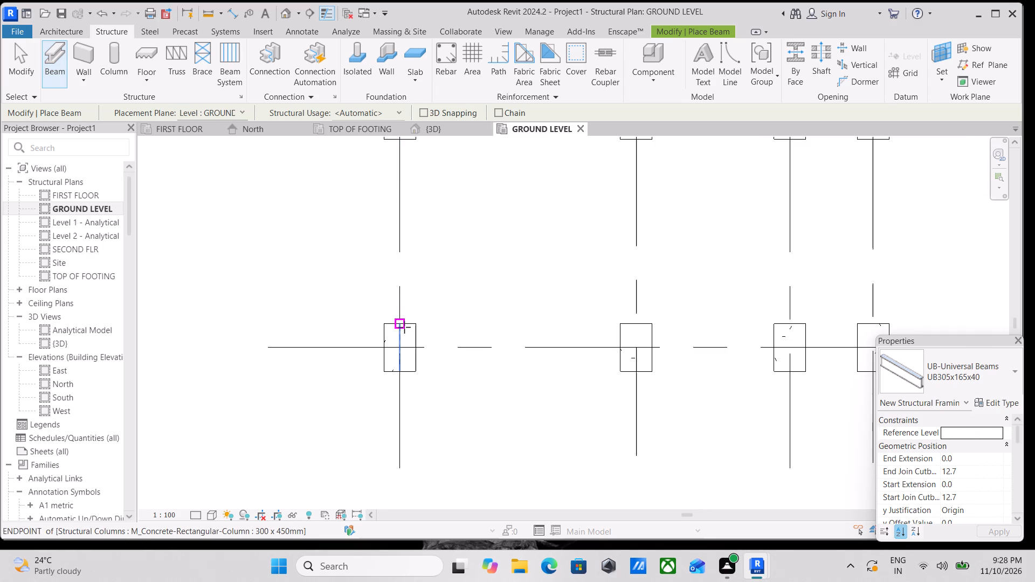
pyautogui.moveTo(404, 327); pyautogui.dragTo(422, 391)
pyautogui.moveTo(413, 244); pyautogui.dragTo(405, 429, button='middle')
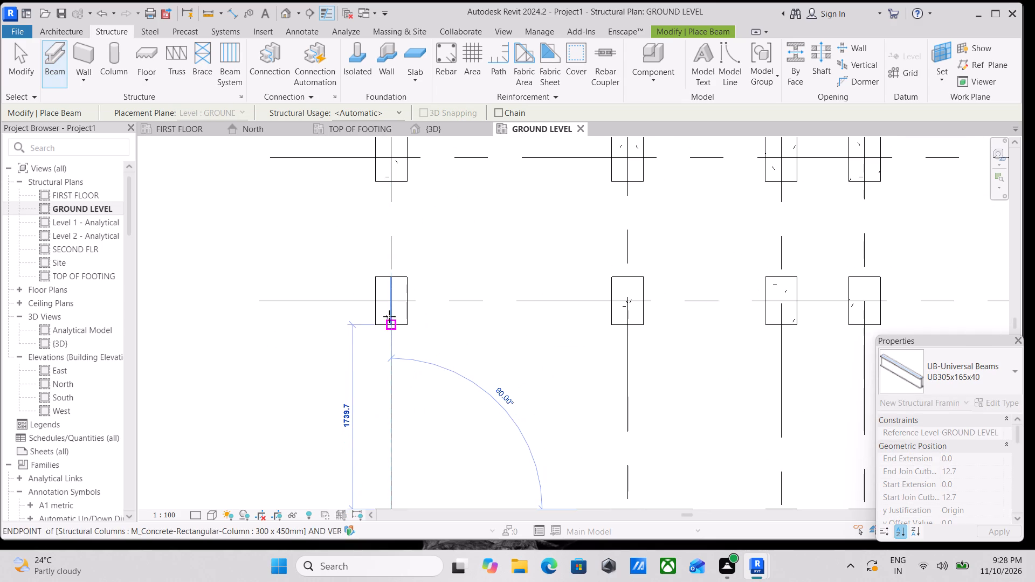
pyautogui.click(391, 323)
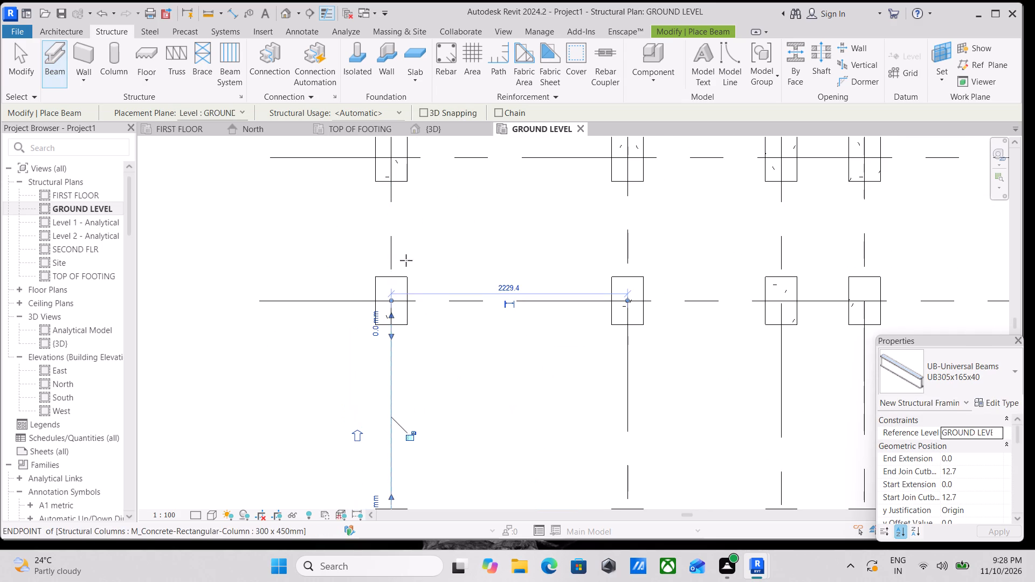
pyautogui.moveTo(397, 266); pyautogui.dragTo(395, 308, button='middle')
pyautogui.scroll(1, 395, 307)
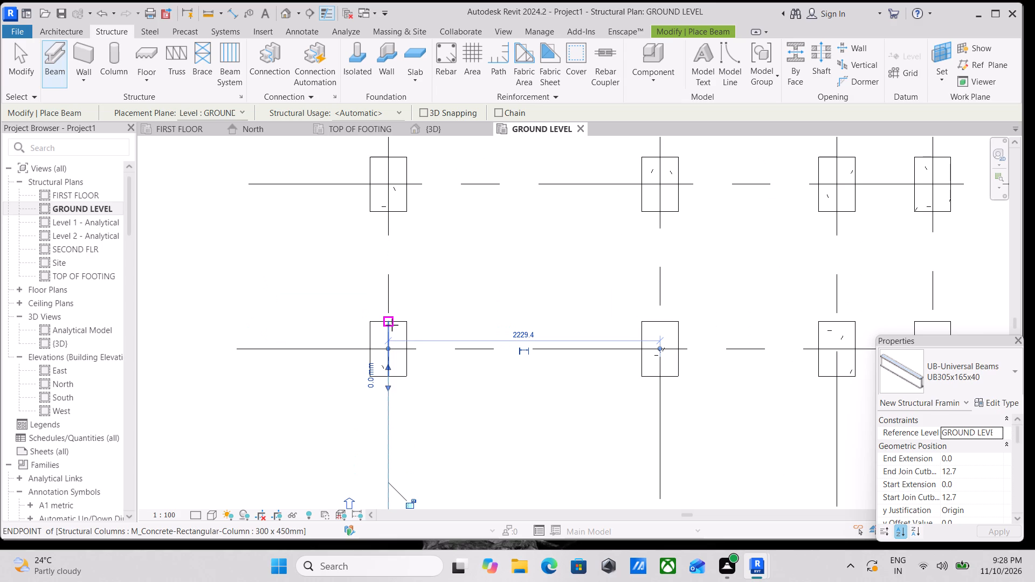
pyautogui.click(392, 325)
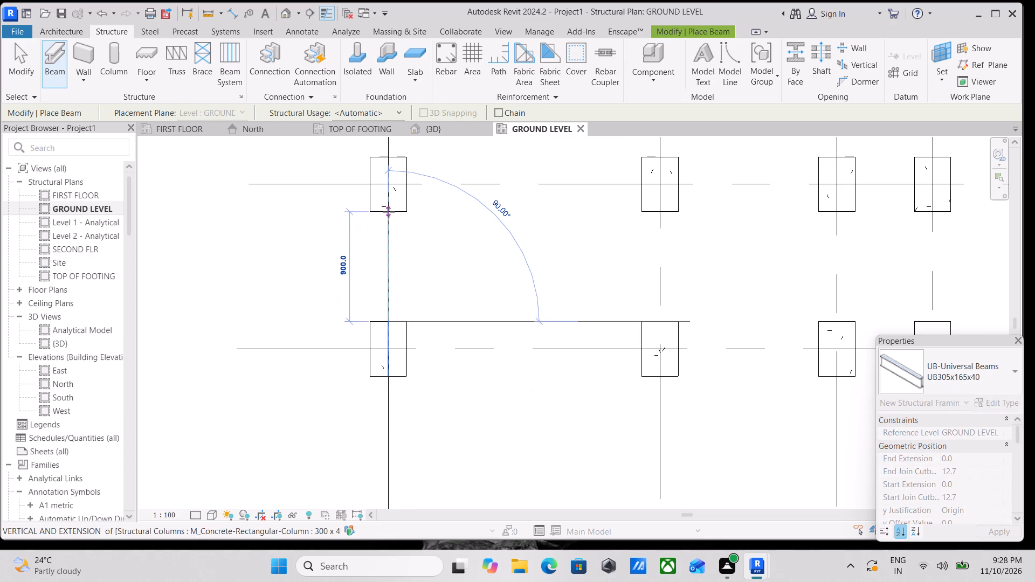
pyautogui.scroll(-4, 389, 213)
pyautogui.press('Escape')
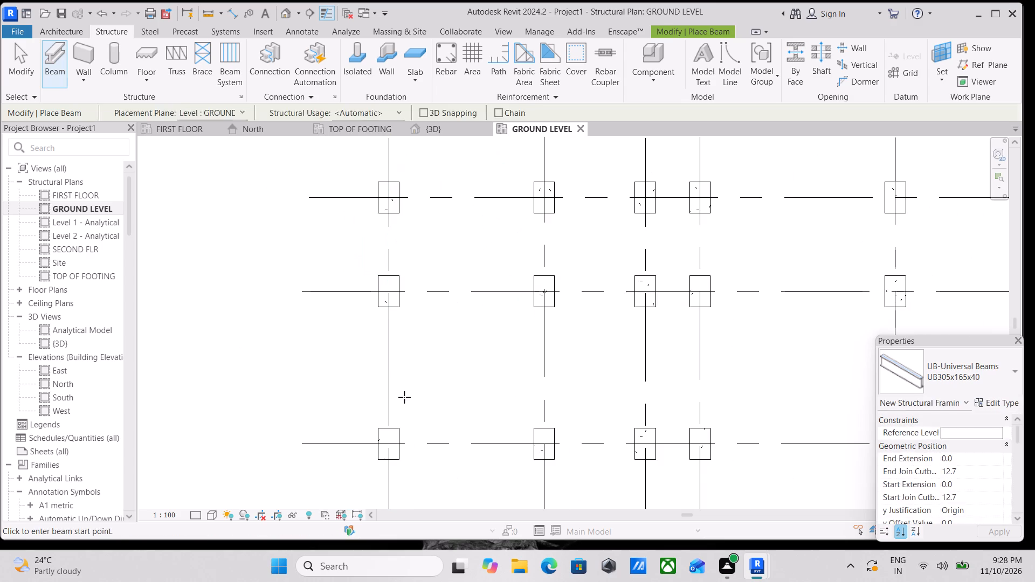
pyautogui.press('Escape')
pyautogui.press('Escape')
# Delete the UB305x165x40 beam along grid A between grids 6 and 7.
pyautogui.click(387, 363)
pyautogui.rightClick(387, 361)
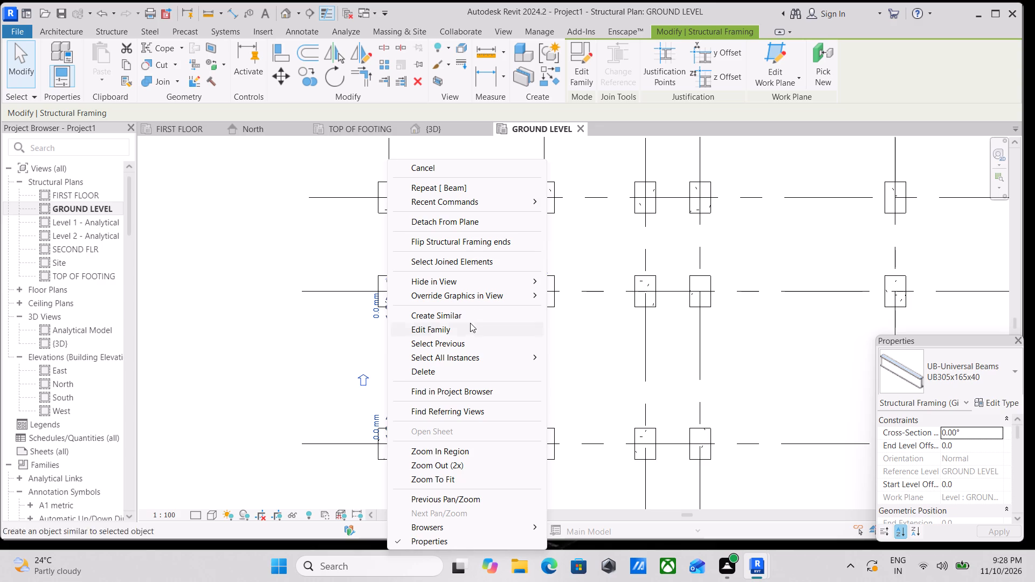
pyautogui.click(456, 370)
# Delete one of the overlapping UB305x165x40 beams along grid 1 between grids A and B on the GROUND LEVEL plan.
pyautogui.scroll(-2, 461, 316)
pyautogui.moveTo(461, 316); pyautogui.dragTo(455, 377, button='middle')
pyautogui.scroll(-1, 452, 260)
pyautogui.moveTo(452, 261); pyautogui.dragTo(452, 301, button='middle')
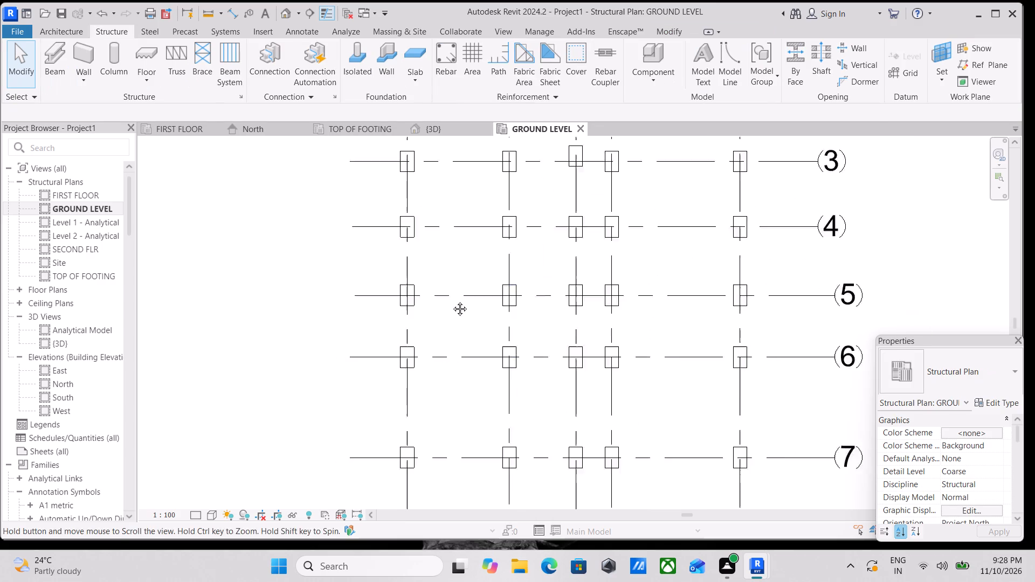
pyautogui.moveTo(452, 301); pyautogui.dragTo(453, 422, button='middle')
pyautogui.moveTo(441, 259); pyautogui.dragTo(446, 419, button='middle')
pyautogui.click(467, 296)
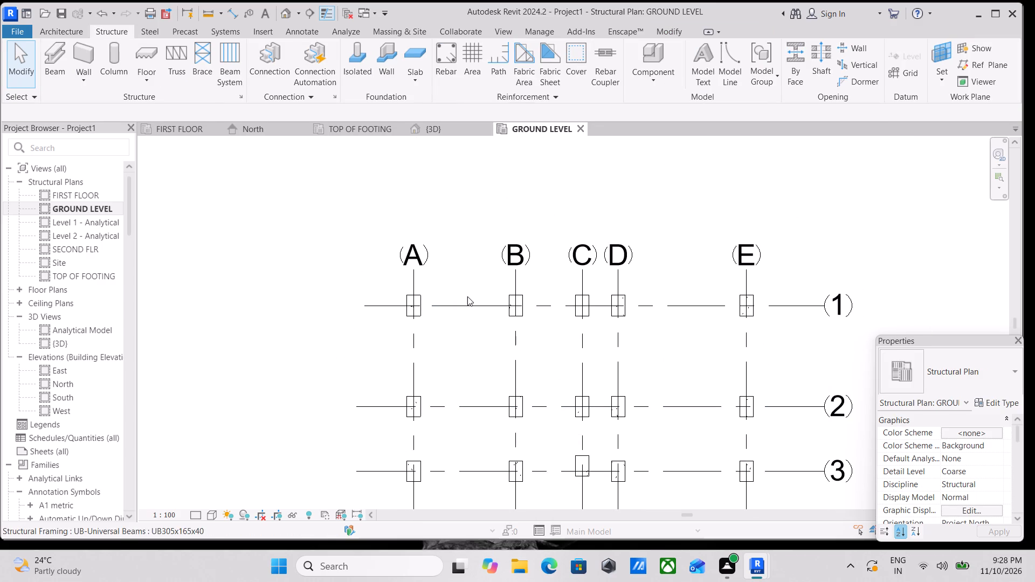
pyautogui.click(467, 303)
pyautogui.rightClick(467, 303)
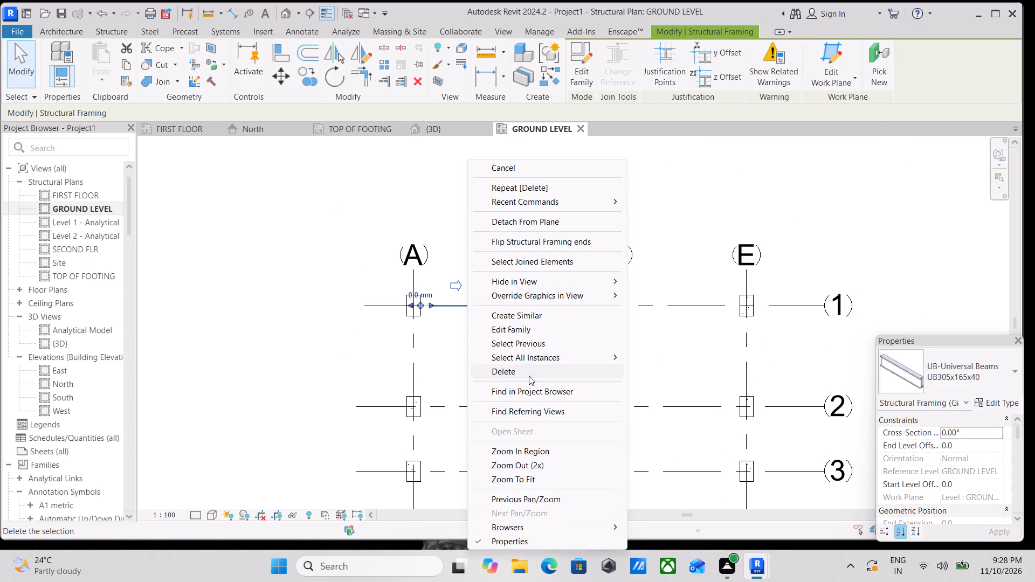
pyautogui.click(529, 376)
pyautogui.scroll(2, 534, 296)
pyautogui.scroll(-4, 536, 295)
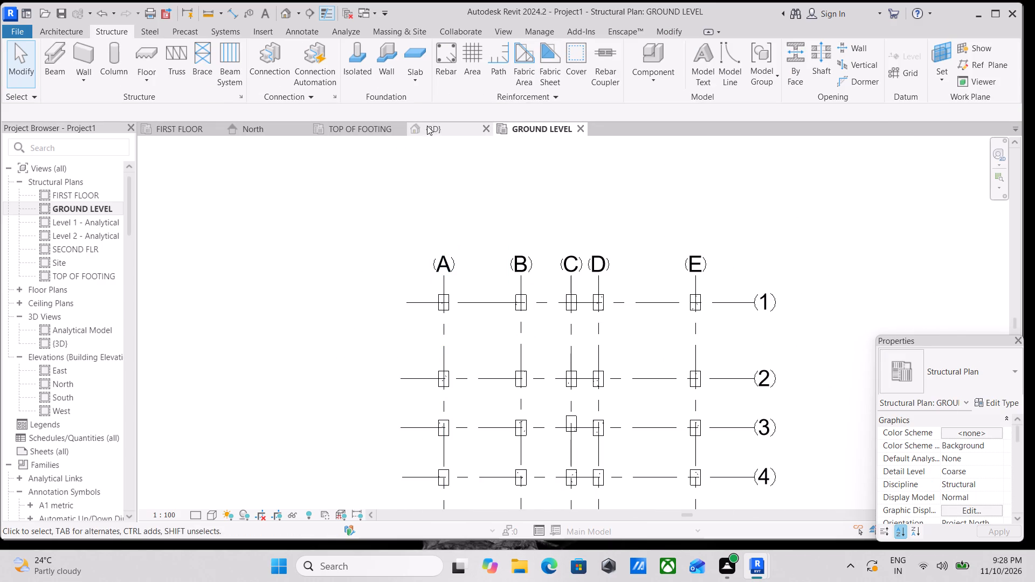
pyautogui.press('Escape')
# In the 3D view, delete the two remaining UB305x165x40 beams along grid 1 between grids A and B.
pyautogui.click(432, 126)
pyautogui.scroll(-2, 441, 157)
pyautogui.moveTo(487, 309); pyautogui.dragTo(449, 298, button='middle')
pyautogui.scroll(5, 413, 232)
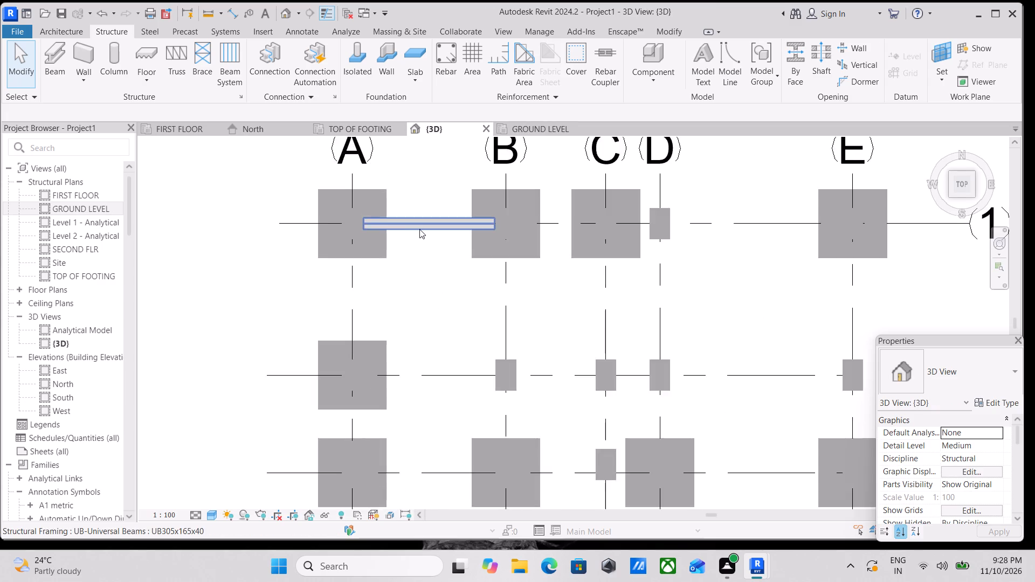
pyautogui.scroll(2, 419, 229)
pyautogui.click(419, 229)
pyautogui.scroll(4, 422, 229)
pyautogui.rightClick(422, 229)
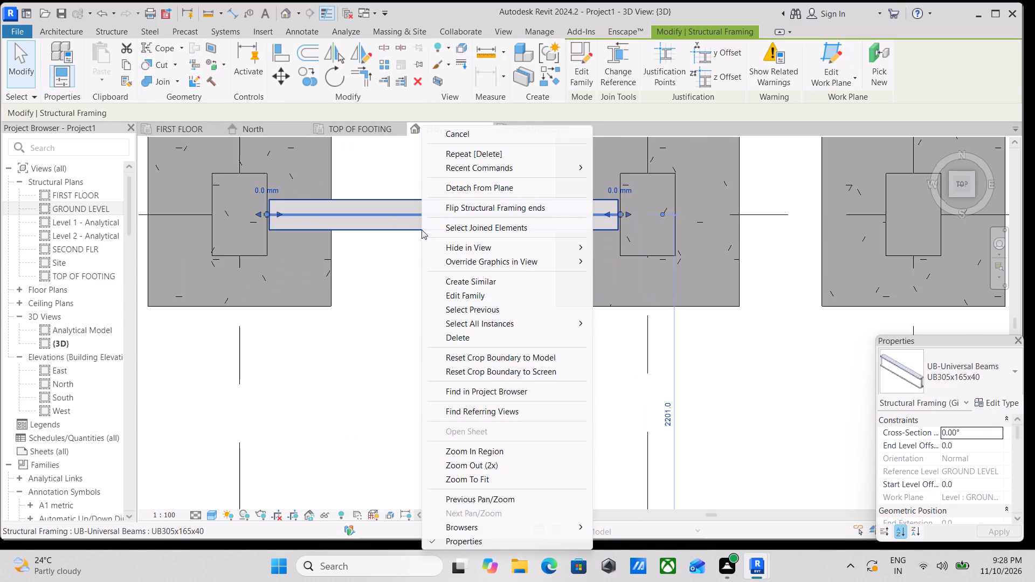
pyautogui.click(463, 332)
pyautogui.scroll(-2, 464, 327)
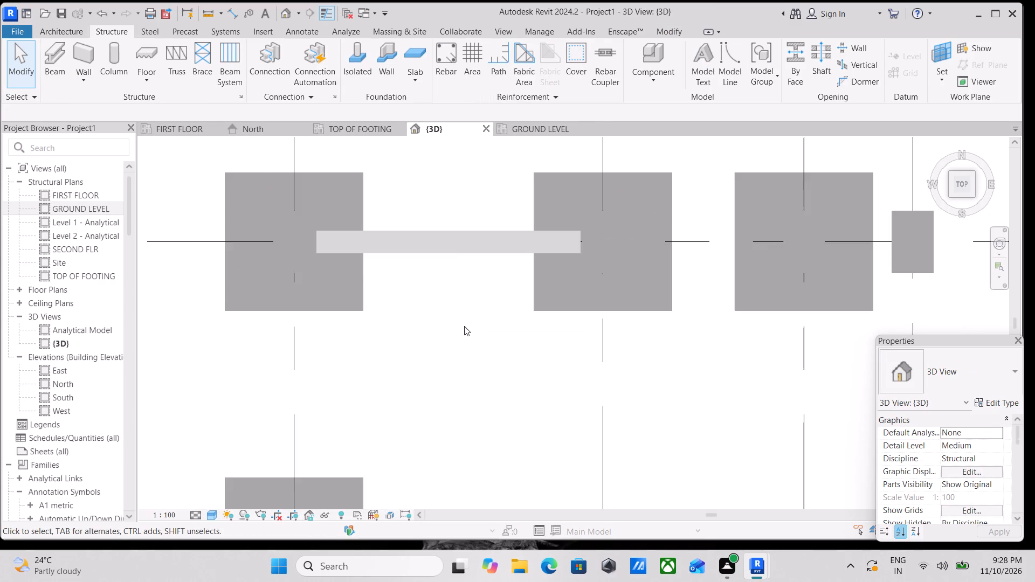
pyautogui.scroll(-1, 448, 240)
pyautogui.scroll(10, 448, 240)
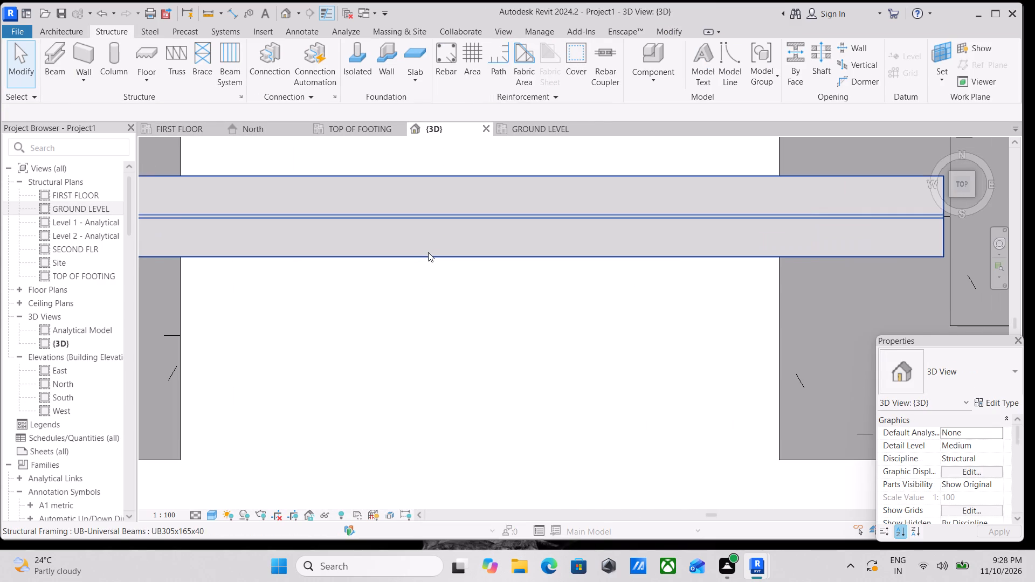
pyautogui.click(428, 252)
pyautogui.rightClick(428, 252)
pyautogui.click(453, 340)
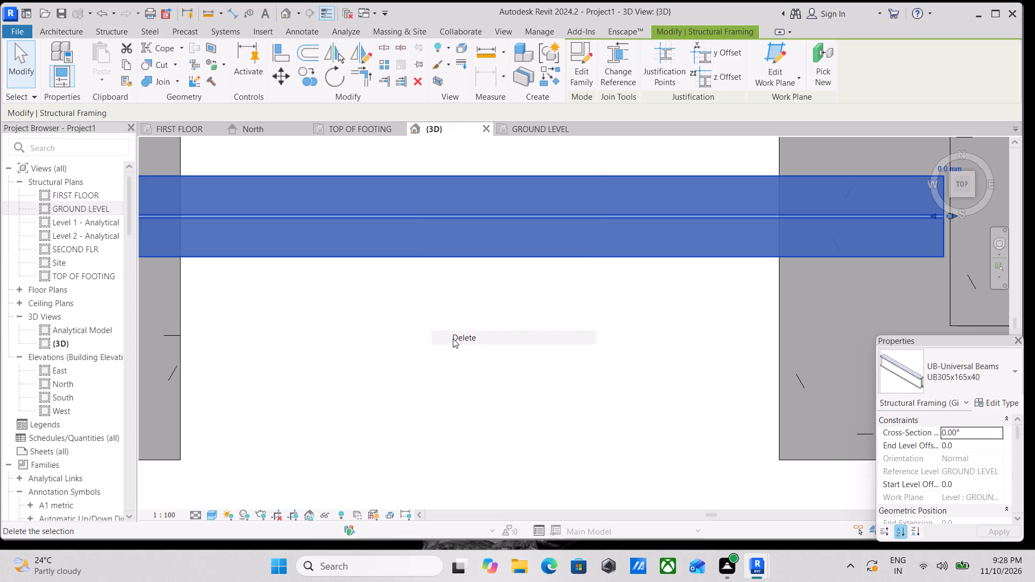
# Check the columns along grid 1 in the 3D view and on the GROUND LEVEL plan.
pyautogui.scroll(-10, 443, 269)
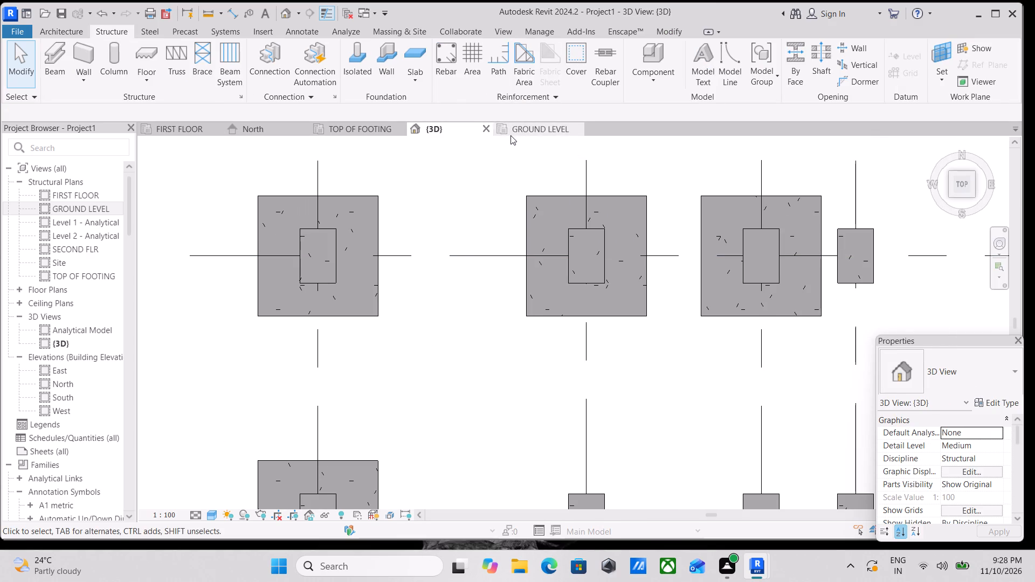
pyautogui.click(510, 135)
pyautogui.scroll(3, 457, 283)
pyautogui.scroll(2, 356, 144)
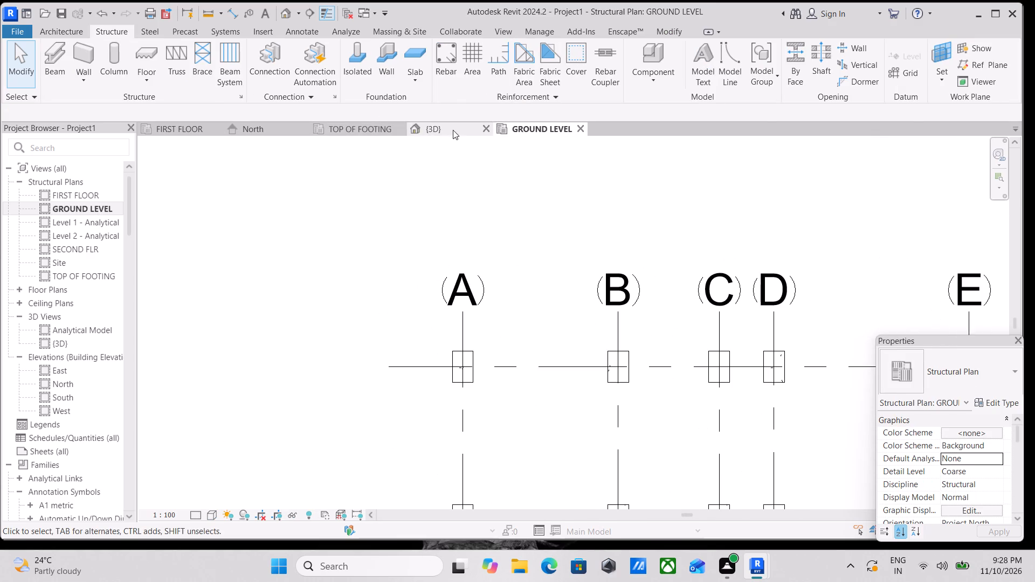
# Close the TOP OF FOOTING plan view.
pyautogui.scroll(2, 443, 133)
pyautogui.click(402, 124)
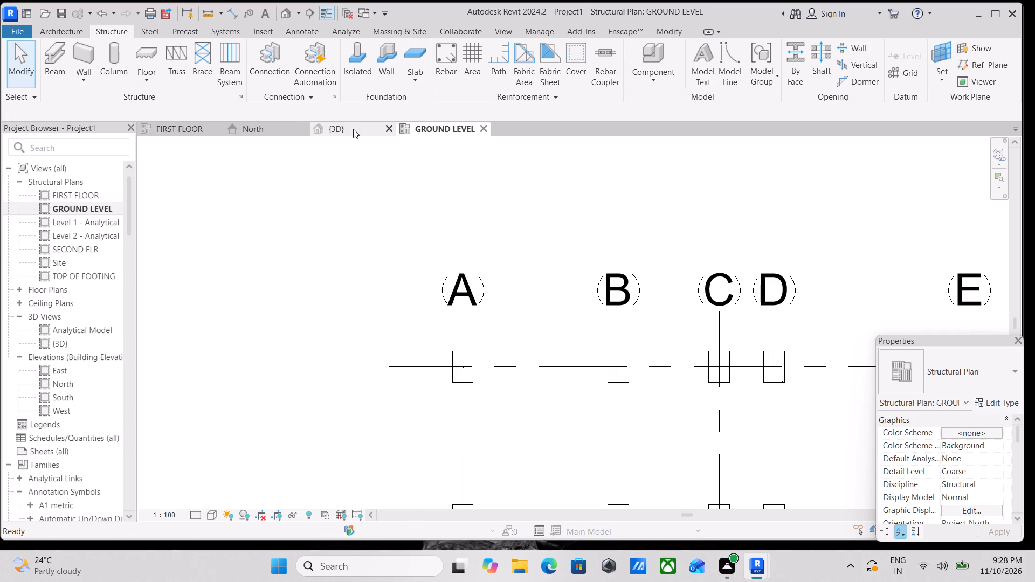
# Compare the columns along grid 1 between the 3D view and the GROUND LEVEL plan.
pyautogui.click(353, 129)
pyautogui.scroll(1, 355, 322)
pyautogui.moveTo(351, 329); pyautogui.dragTo(376, 377, button='middle')
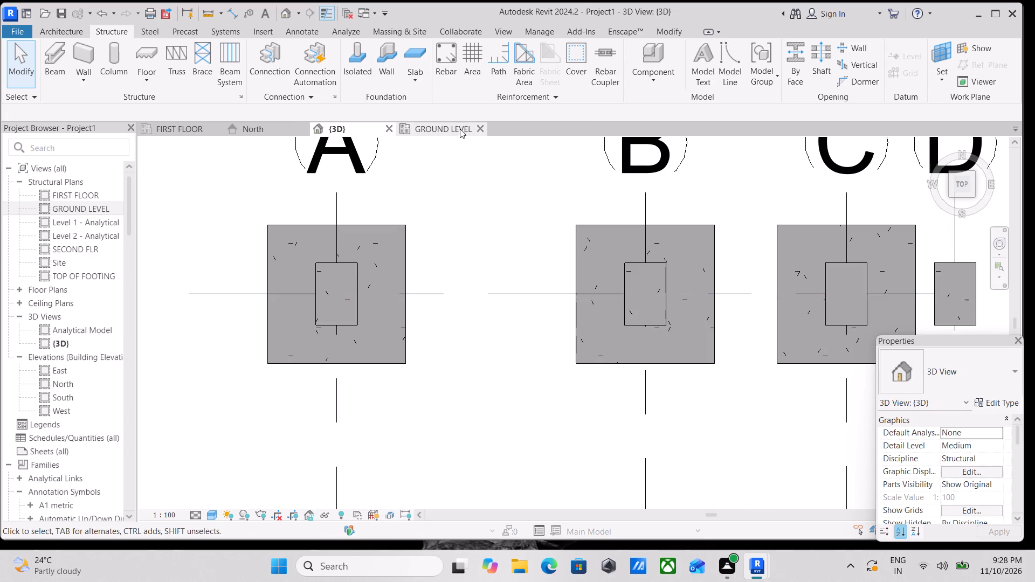
pyautogui.click(443, 124)
pyautogui.scroll(-3, 483, 325)
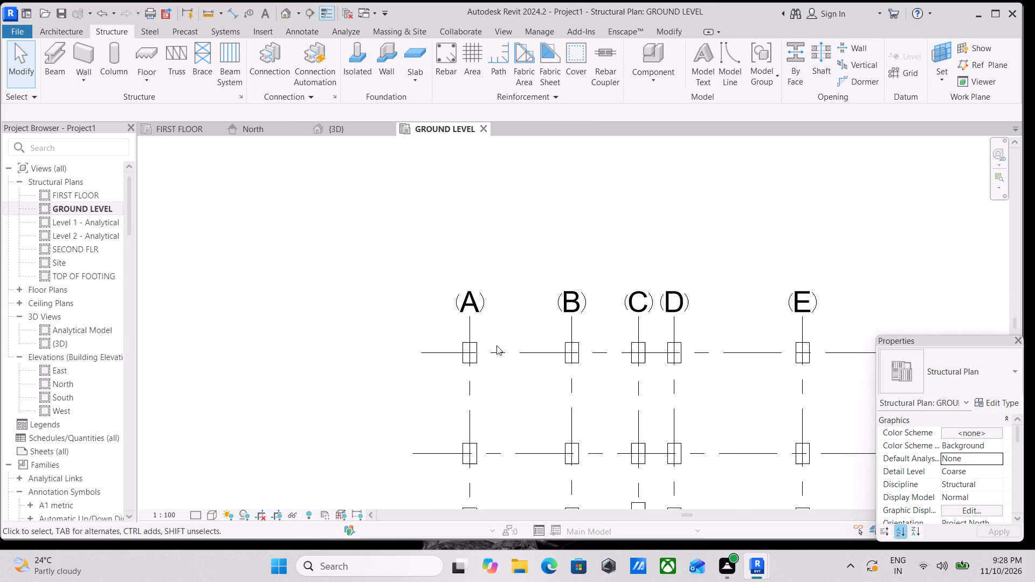
pyautogui.scroll(-1, 528, 383)
pyautogui.moveTo(475, 327); pyautogui.dragTo(405, 257, button='middle')
pyautogui.scroll(3, 442, 301)
pyautogui.moveTo(336, 211); pyautogui.dragTo(286, 223, button='middle')
pyautogui.scroll(2, 287, 223)
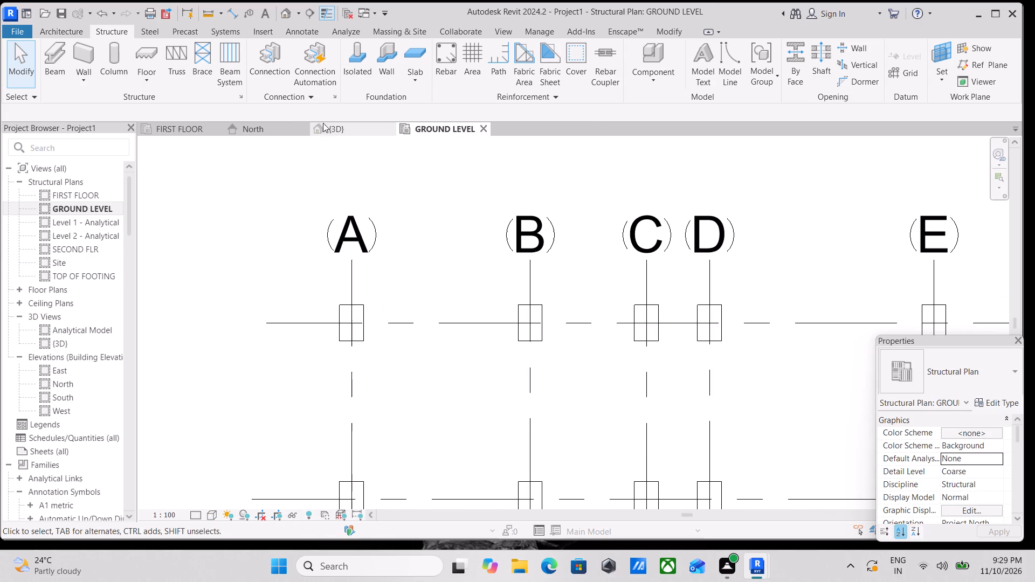
pyautogui.click(327, 129)
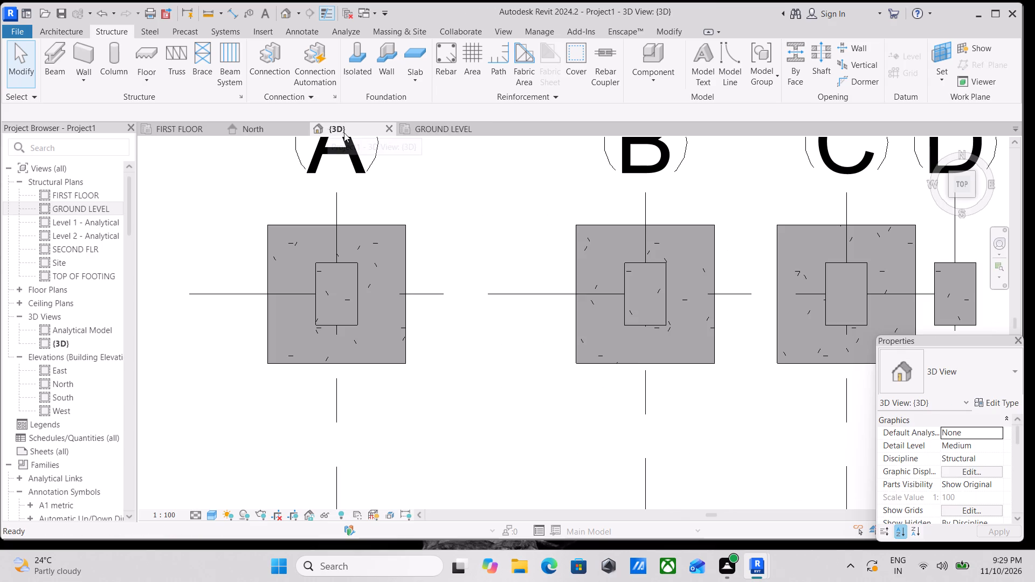
pyautogui.click(425, 129)
pyautogui.scroll(-3, 425, 129)
pyautogui.scroll(4, 360, 323)
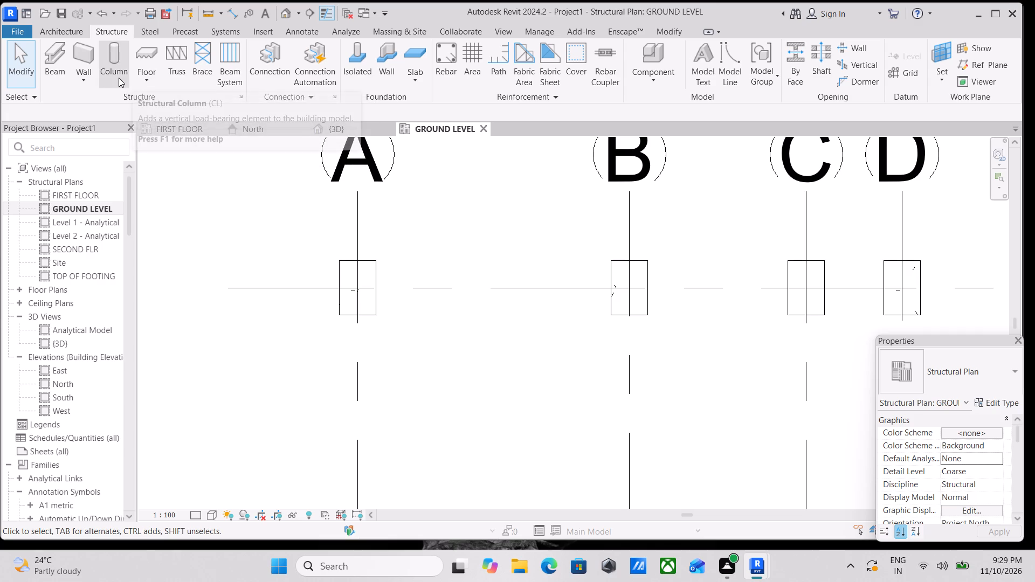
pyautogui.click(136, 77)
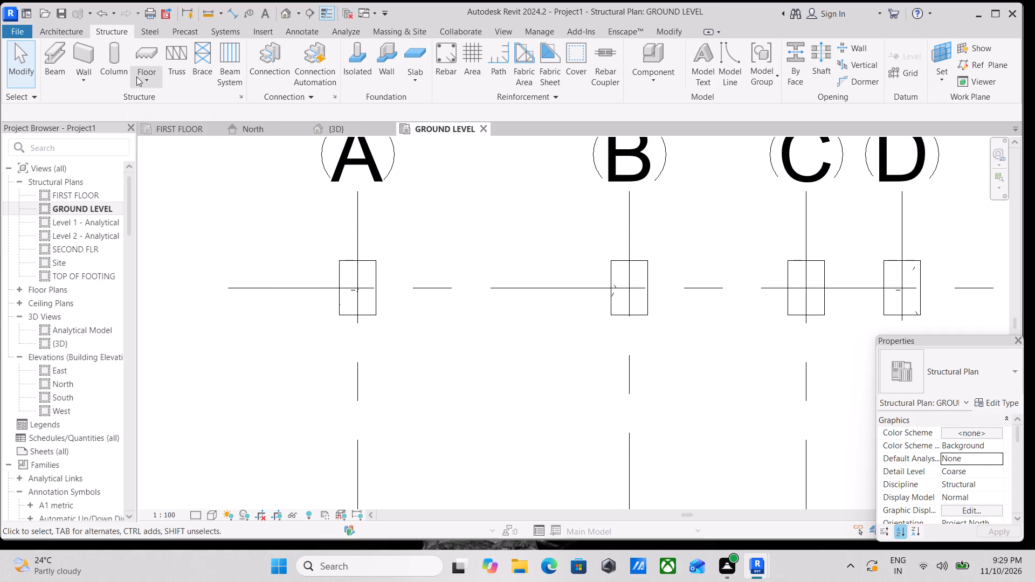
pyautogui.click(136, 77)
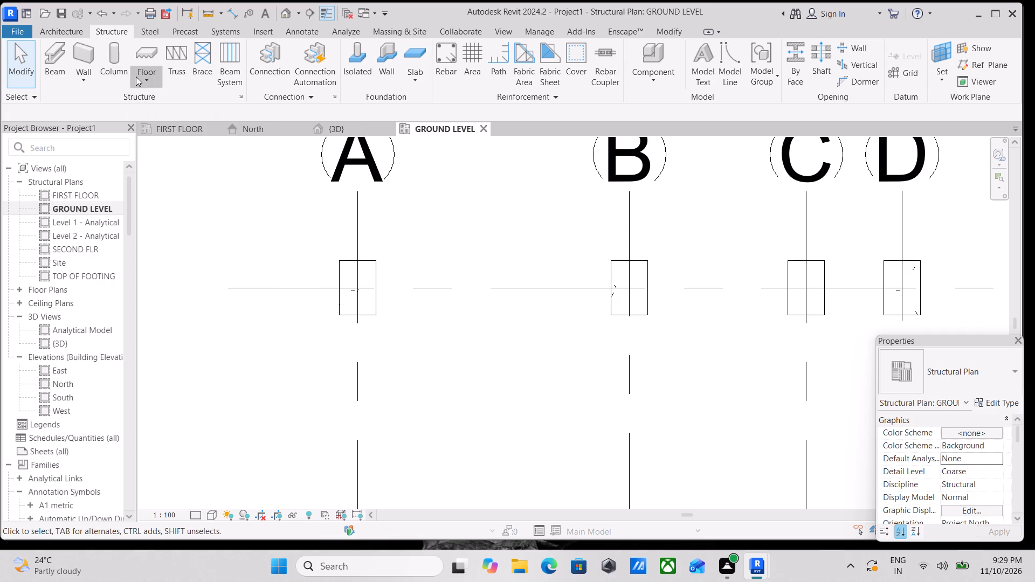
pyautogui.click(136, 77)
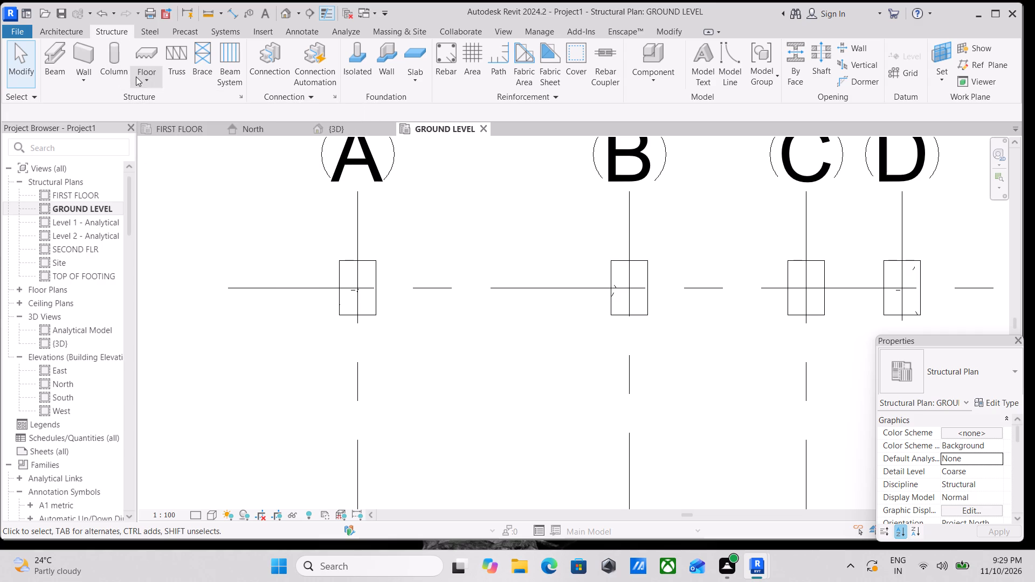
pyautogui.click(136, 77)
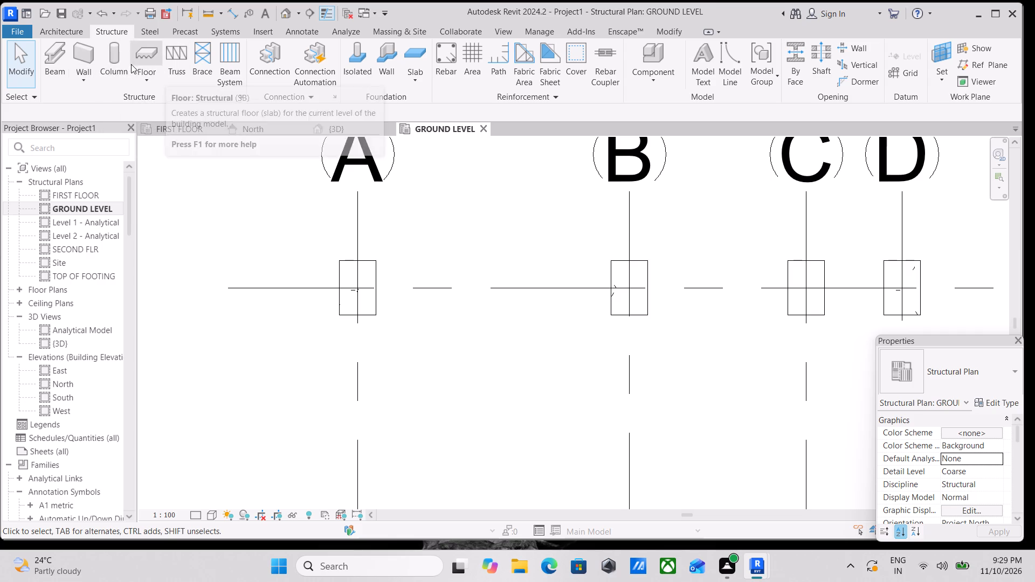
# Place an M_Concrete-Rectangular Beam 300 x 600mm along grid 1 on GROUND LEVEL, between the facing sides of the columns at grids A and B.
pyautogui.click(65, 75)
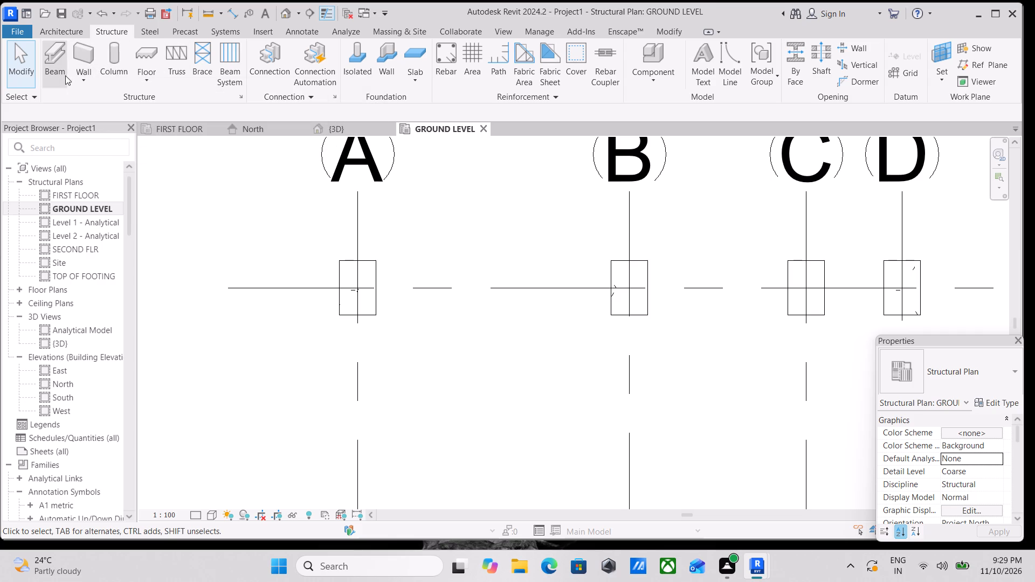
pyautogui.scroll(-2, 592, 195)
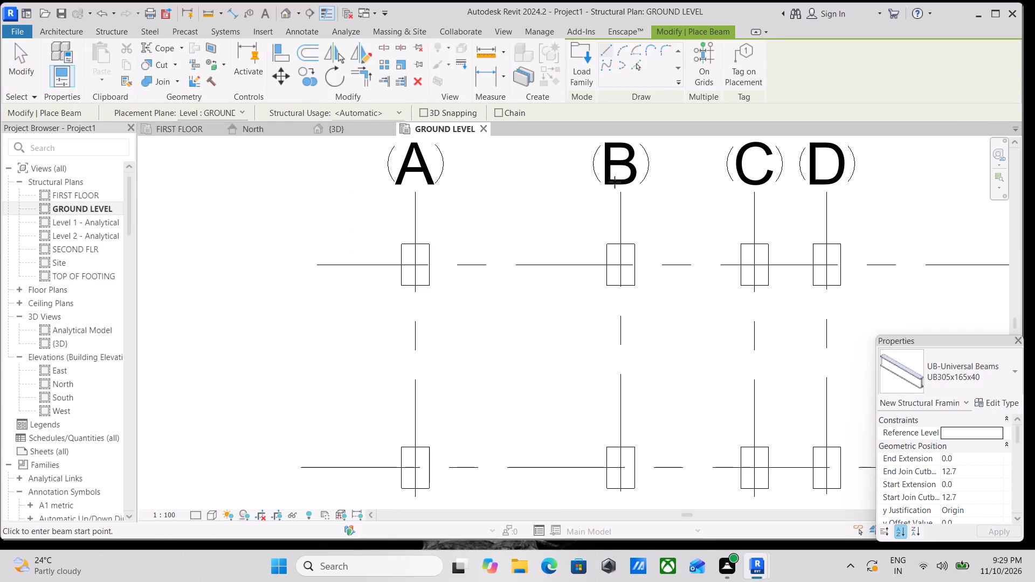
pyautogui.scroll(2, 691, 102)
pyautogui.scroll(-2, 669, 39)
pyautogui.scroll(-5, 304, 165)
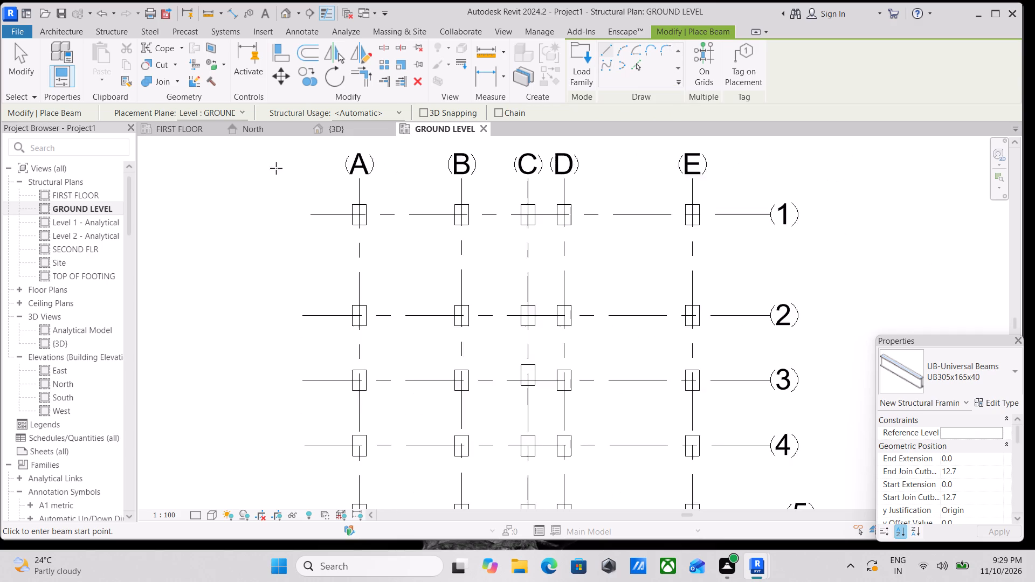
pyautogui.scroll(-2, 276, 168)
pyautogui.moveTo(259, 171); pyautogui.dragTo(300, 247, button='middle')
pyautogui.scroll(7, 312, 254)
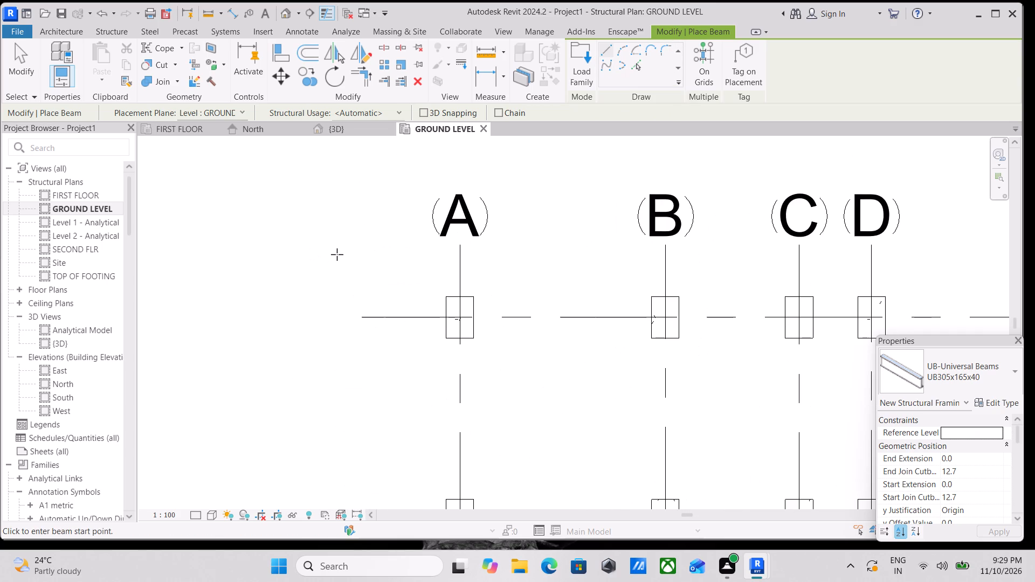
pyautogui.scroll(-3, 337, 254)
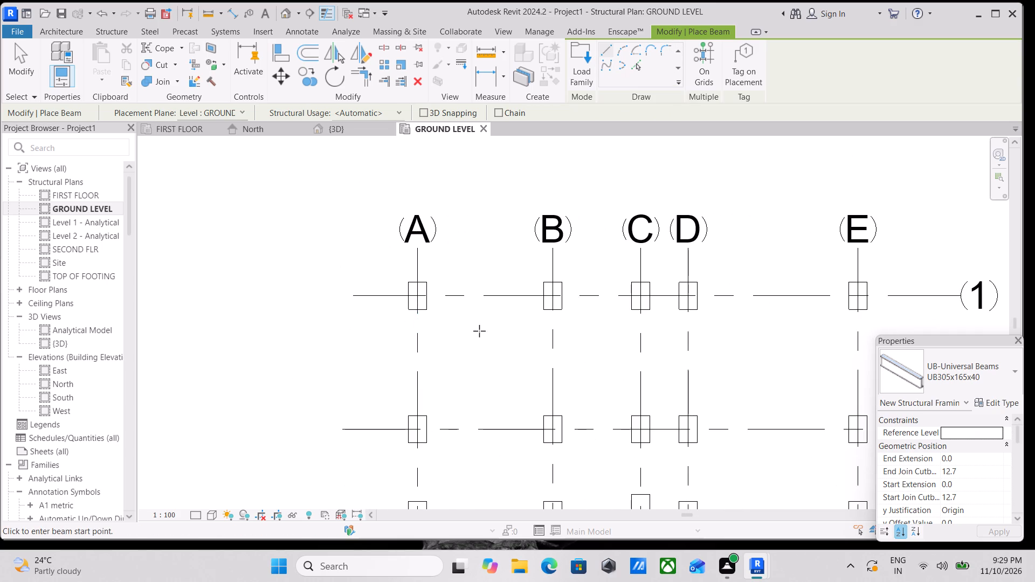
pyautogui.scroll(3, 480, 330)
pyautogui.scroll(3, 412, 292)
pyautogui.scroll(-1, 418, 241)
pyautogui.moveTo(419, 247); pyautogui.dragTo(420, 300, button='middle')
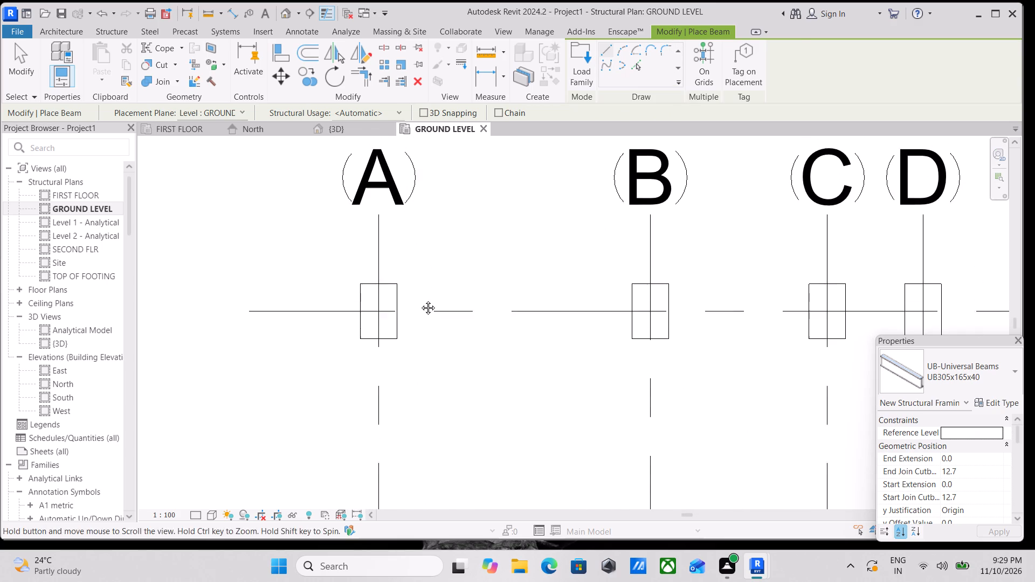
pyautogui.moveTo(420, 300); pyautogui.dragTo(420, 300, button='middle')
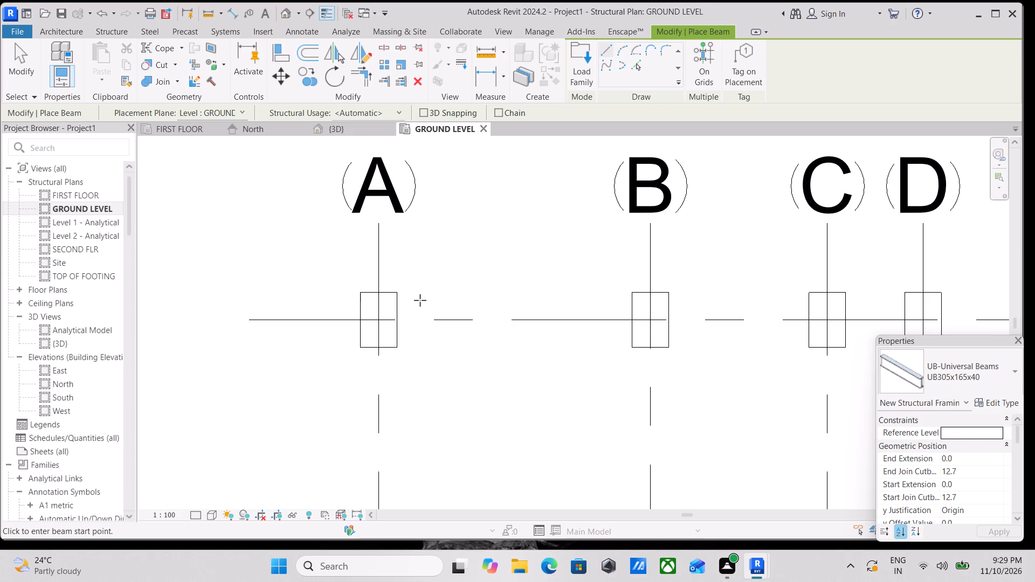
pyautogui.scroll(-3, 440, 260)
pyautogui.scroll(6, 417, 320)
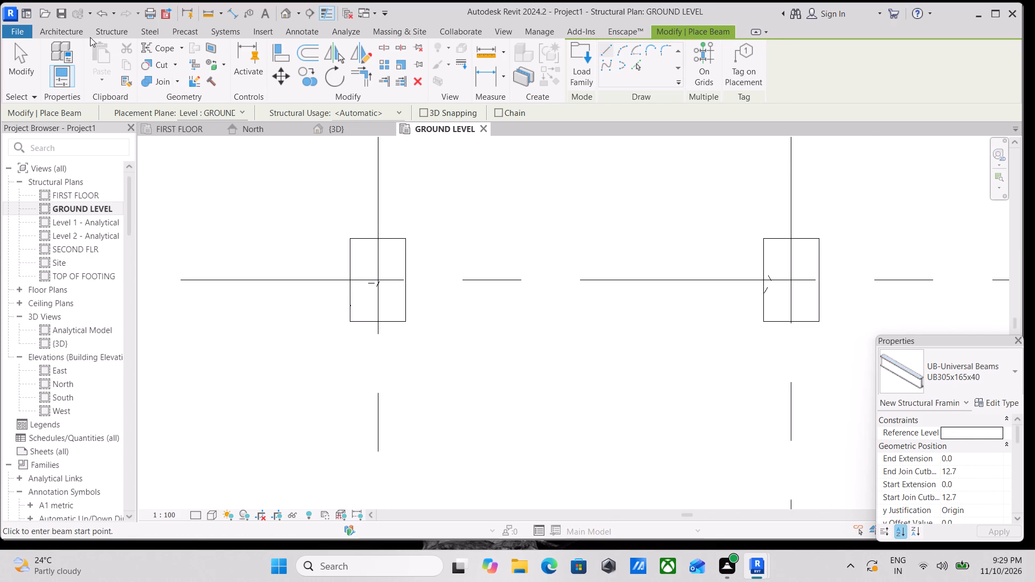
pyautogui.scroll(-1, 379, 343)
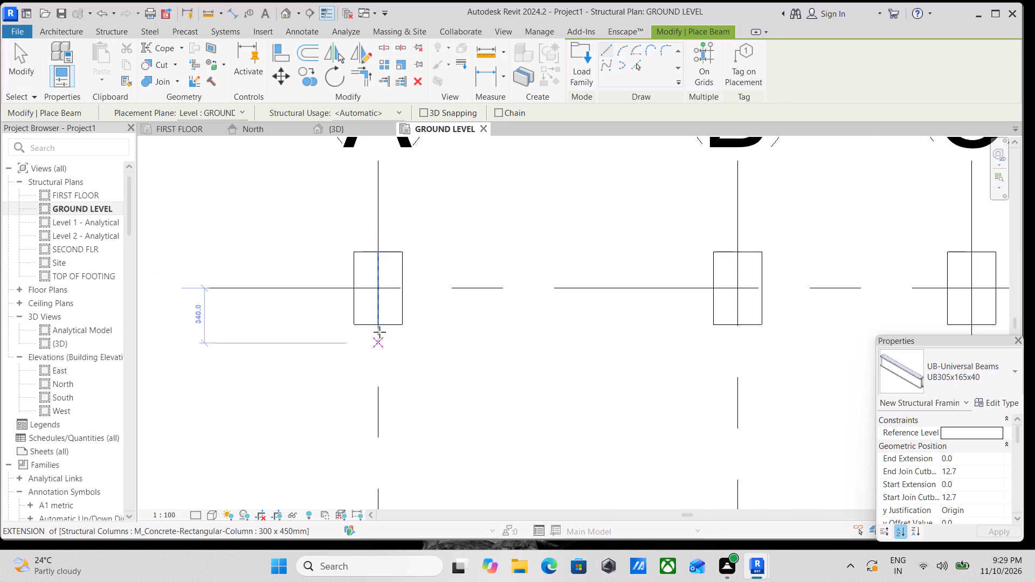
pyautogui.scroll(-3, 392, 284)
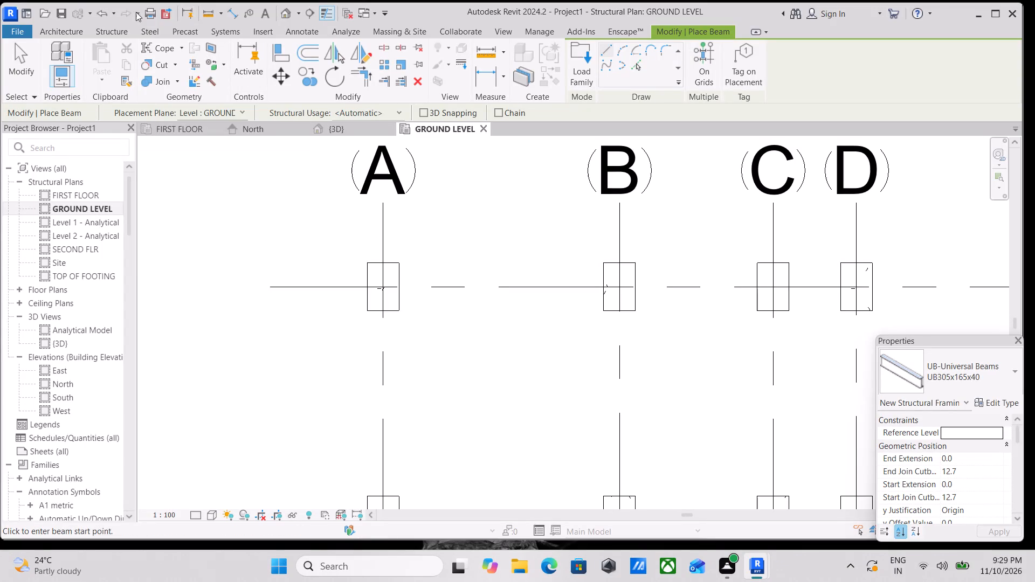
pyautogui.click(107, 29)
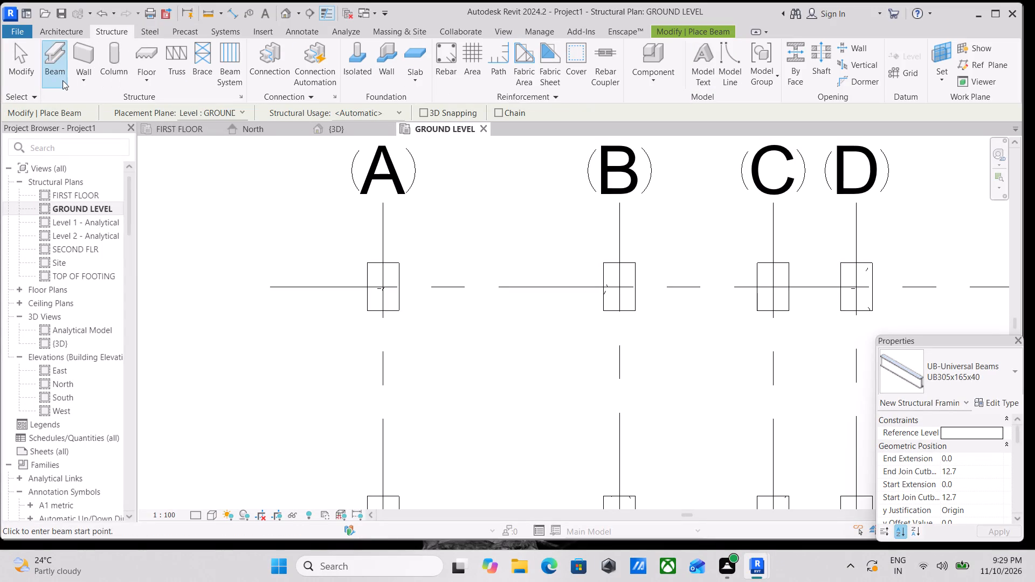
pyautogui.click(975, 375)
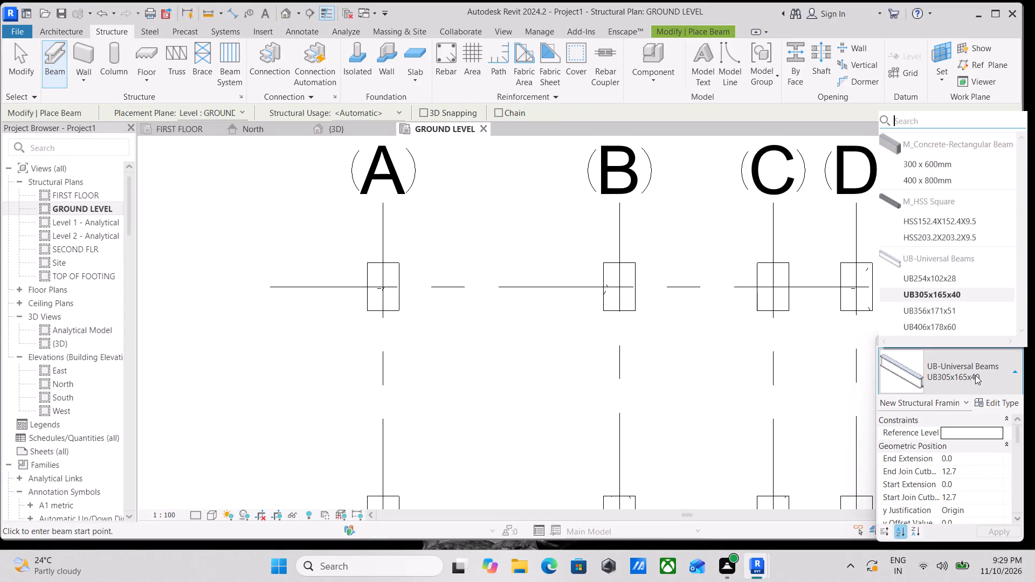
pyautogui.click(930, 164)
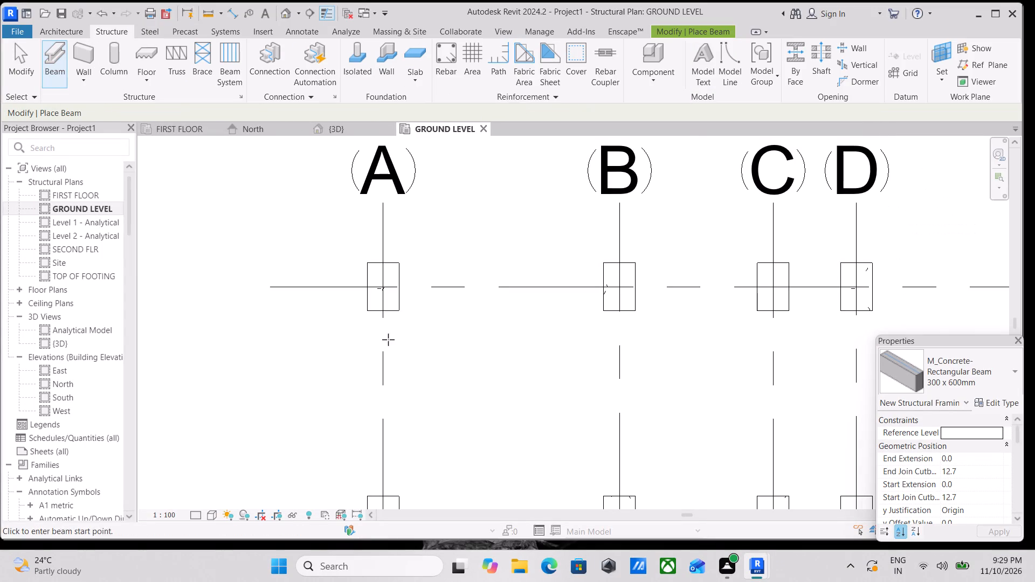
pyautogui.scroll(3, 367, 347)
pyautogui.scroll(6, 416, 253)
pyautogui.click(398, 271)
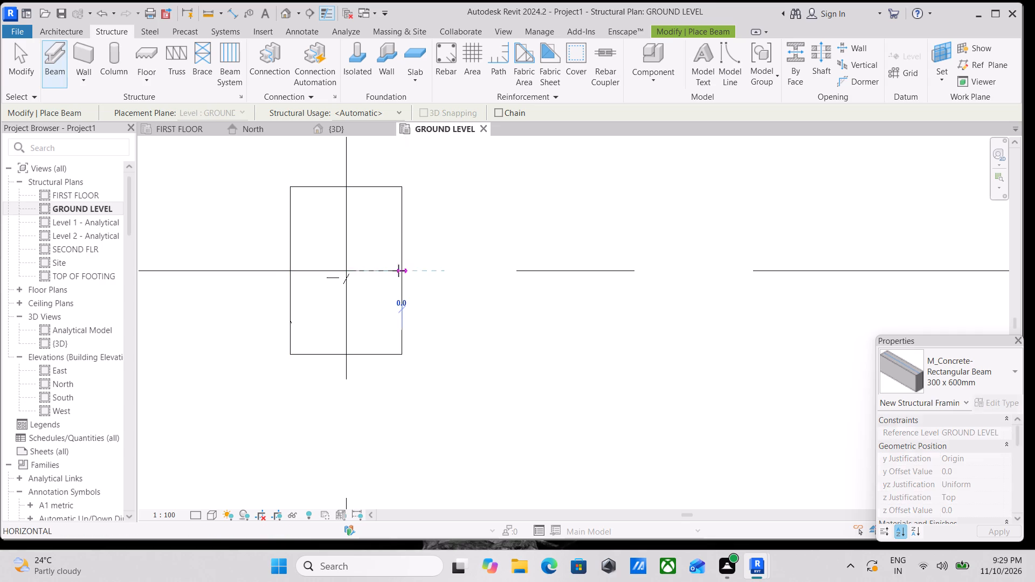
pyautogui.moveTo(594, 265); pyautogui.dragTo(310, 298, button='middle')
pyautogui.moveTo(665, 296); pyautogui.dragTo(446, 299, button='middle')
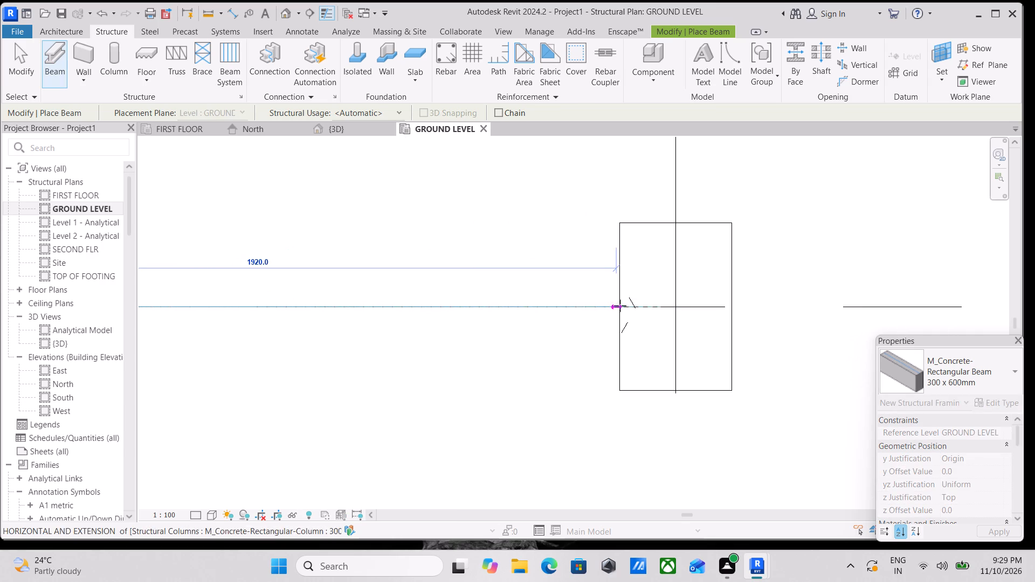
pyautogui.click(623, 309)
# Place a 300 x 600mm concrete beam along grid 1 between the facing sides of the columns at grids B and C.
pyautogui.scroll(-8, 533, 368)
pyautogui.moveTo(591, 345); pyautogui.dragTo(453, 353, button='middle')
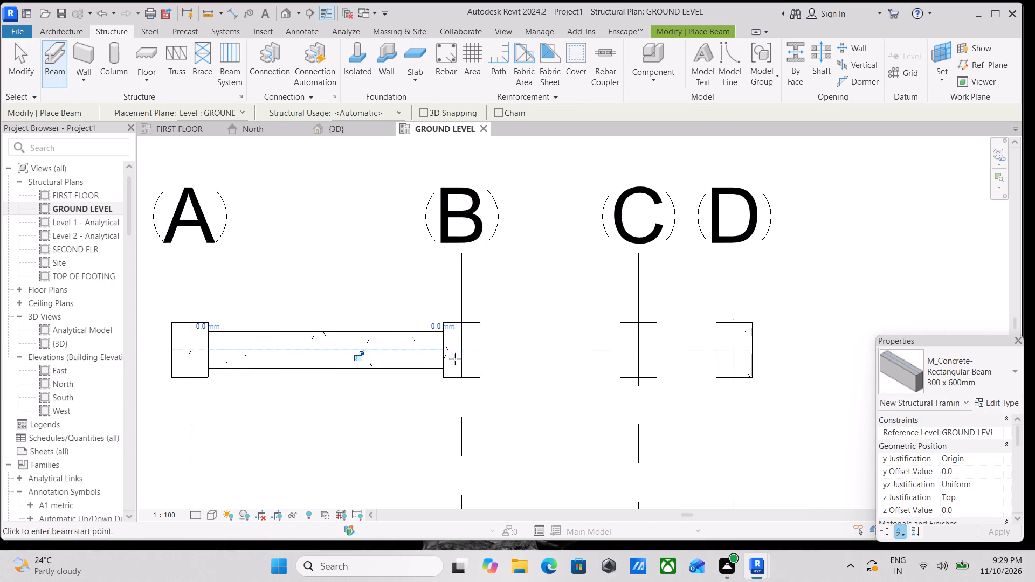
pyautogui.scroll(8, 547, 334)
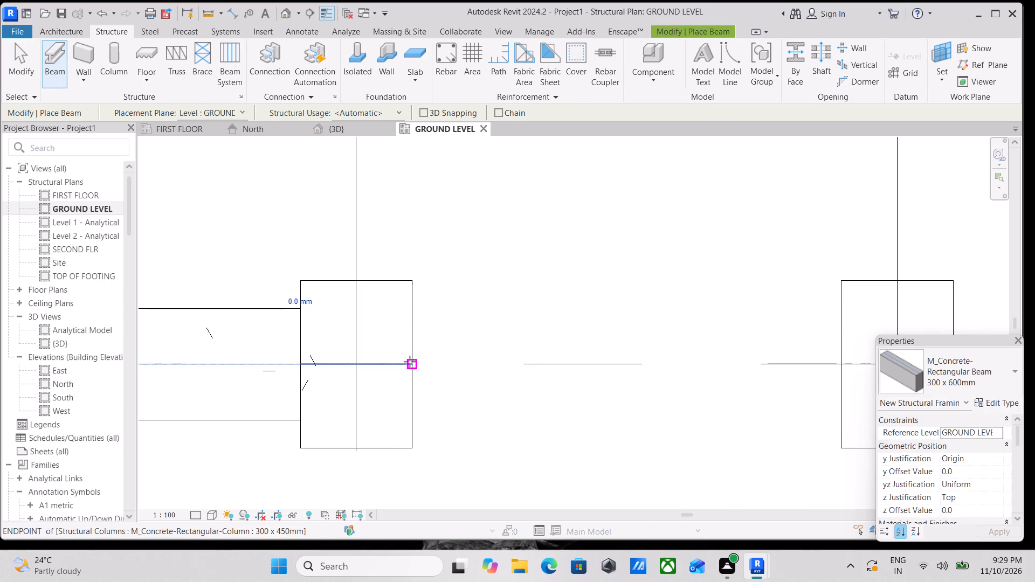
pyautogui.click(410, 362)
pyautogui.scroll(-1, 682, 349)
pyautogui.moveTo(681, 349); pyautogui.dragTo(409, 344, button='middle')
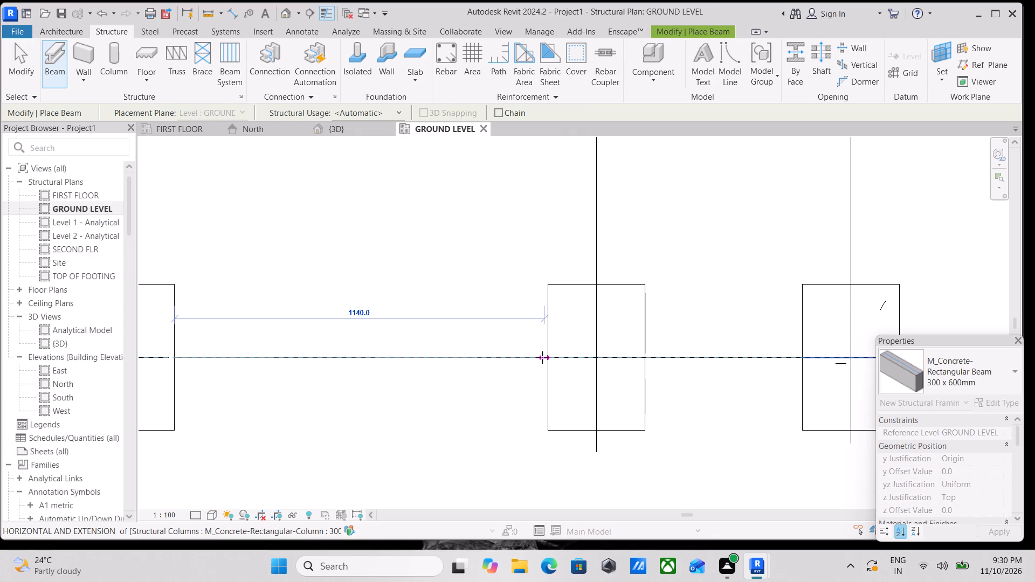
pyautogui.click(548, 358)
# Place a 300 x 600mm concrete beam along grid 1 between the facing sides of the columns at grids C and D.
pyautogui.scroll(-3, 653, 397)
pyautogui.moveTo(723, 352); pyautogui.dragTo(601, 346, button='middle')
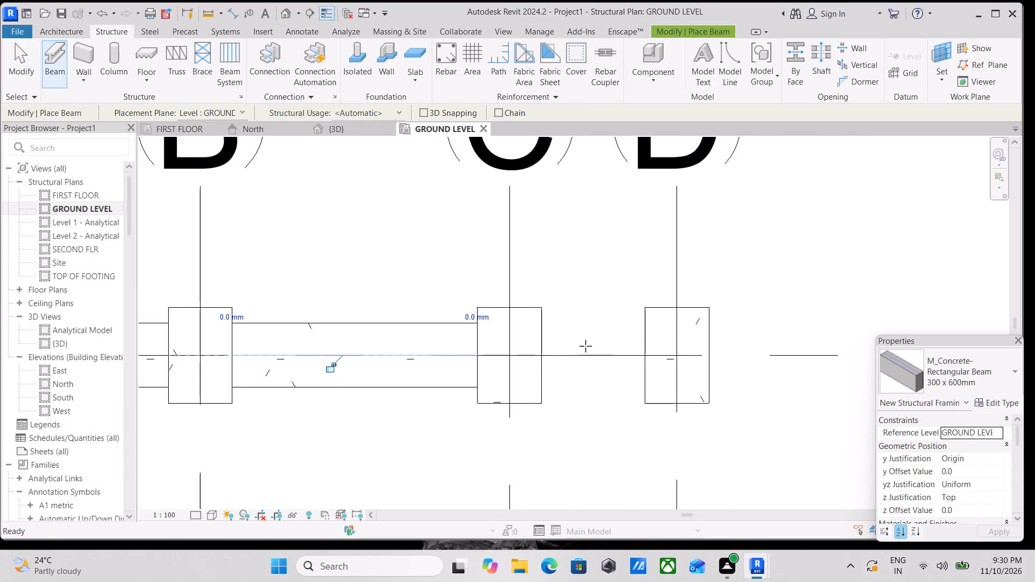
pyautogui.scroll(7, 565, 341)
pyautogui.click(529, 366)
pyautogui.moveTo(786, 359); pyautogui.dragTo(724, 360, button='middle')
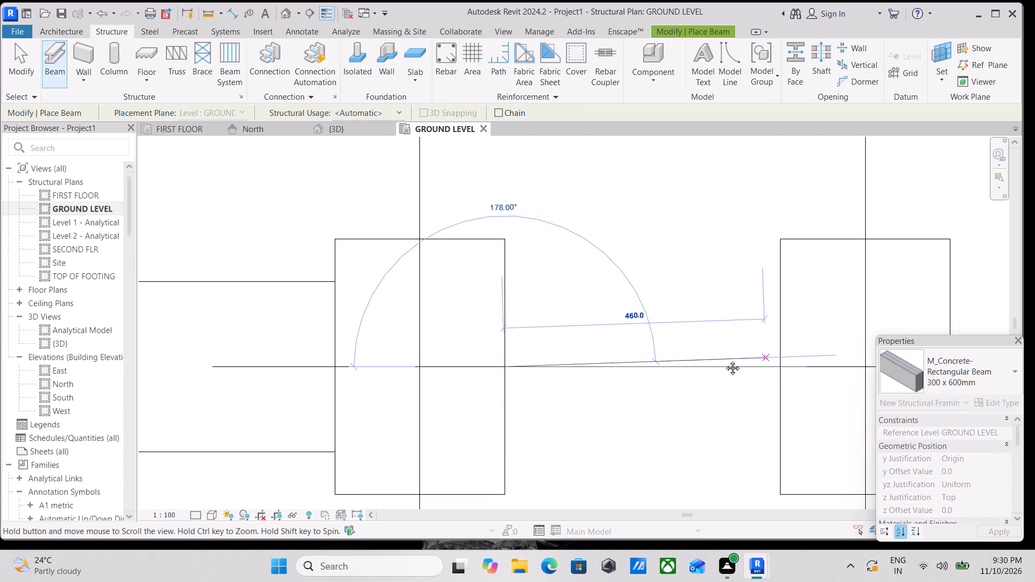
pyautogui.moveTo(724, 360); pyautogui.dragTo(675, 361, button='middle')
pyautogui.click(699, 368)
# Place a 300 x 600mm concrete beam along grid 1 between the facing sides of the columns at grids D and E.
pyautogui.scroll(-6, 699, 368)
pyautogui.moveTo(703, 366); pyautogui.dragTo(499, 362, button='middle')
pyautogui.scroll(-6, 593, 353)
pyautogui.scroll(-3, 641, 351)
pyautogui.moveTo(641, 351); pyautogui.dragTo(554, 345, button='middle')
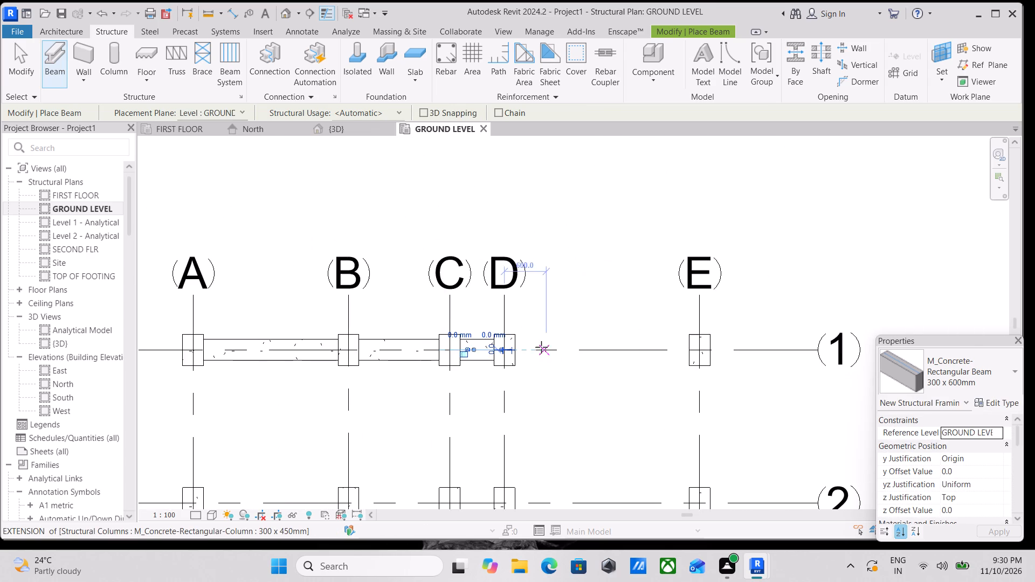
pyautogui.scroll(13, 536, 347)
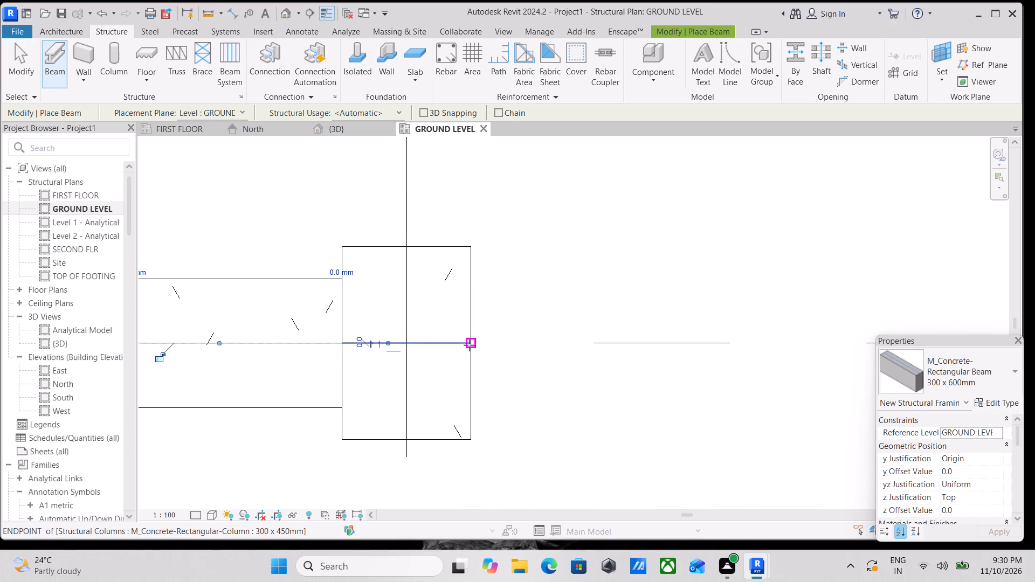
pyautogui.click(470, 345)
pyautogui.scroll(-2, 663, 307)
pyautogui.moveTo(662, 307); pyautogui.dragTo(424, 311, button='middle')
pyautogui.scroll(-3, 586, 339)
pyautogui.moveTo(585, 339); pyautogui.dragTo(442, 346, button='middle')
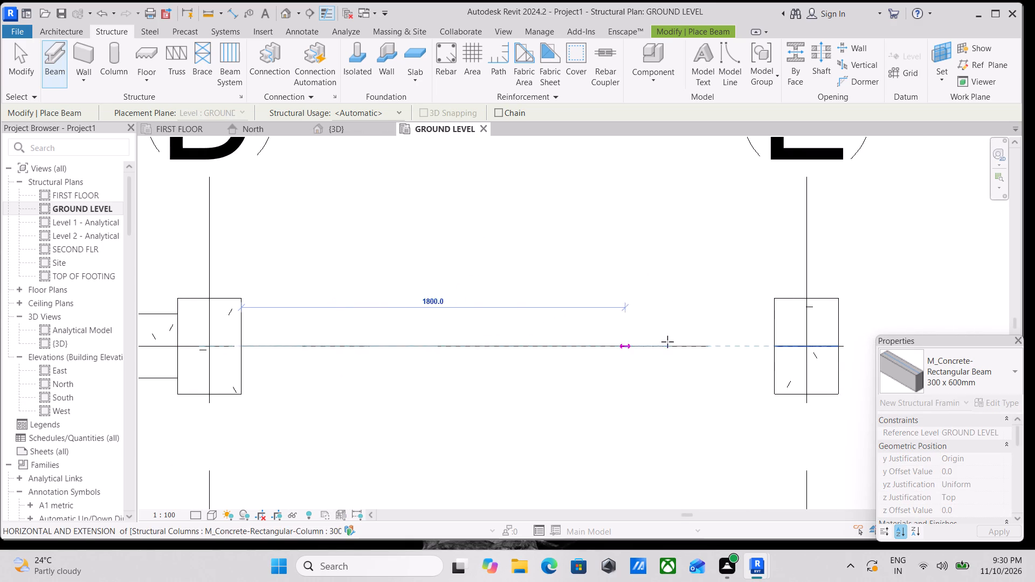
pyautogui.click(778, 346)
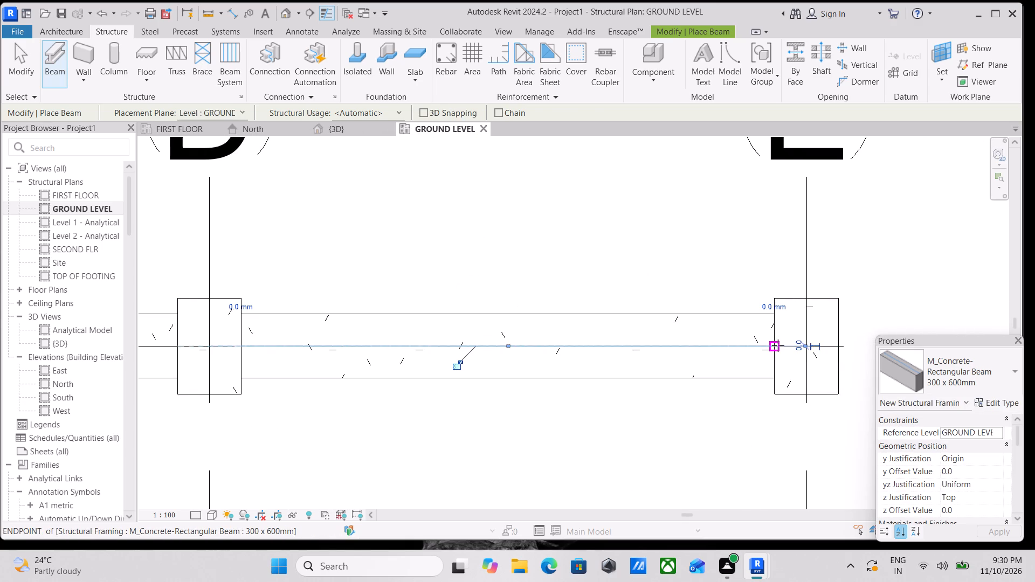
# Place a 300 x 600mm concrete beam along grid E between the facing sides of the columns at grids 1 and 2.
pyautogui.scroll(-4, 778, 345)
pyautogui.press('Escape')
pyautogui.scroll(-5, 758, 401)
pyautogui.moveTo(758, 396); pyautogui.dragTo(706, 237, button='middle')
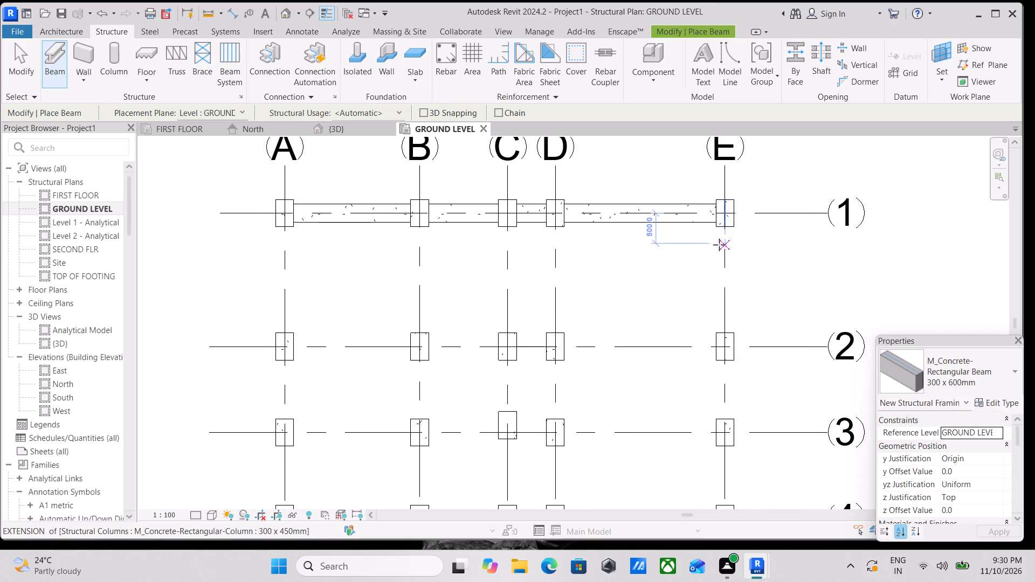
pyautogui.scroll(8, 719, 243)
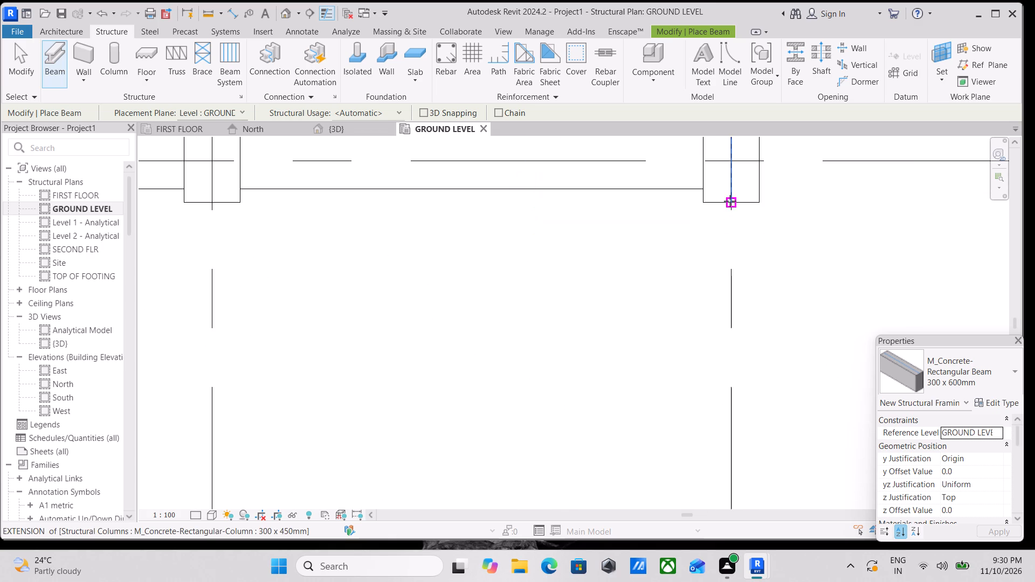
pyautogui.click(735, 198)
pyautogui.scroll(-1, 703, 425)
pyautogui.moveTo(703, 424); pyautogui.dragTo(718, 230, button='middle')
pyautogui.scroll(-2, 735, 318)
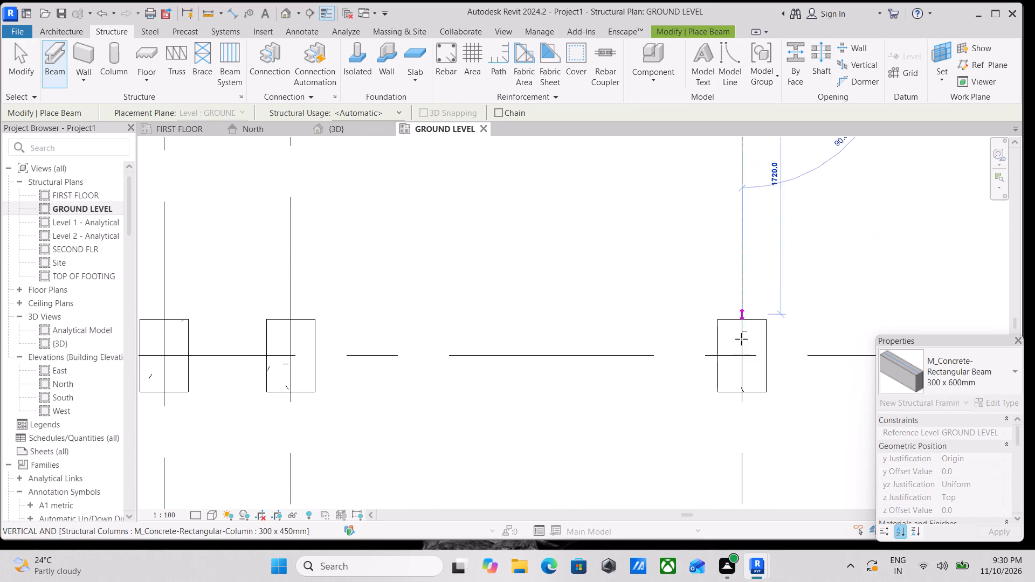
pyautogui.scroll(-1, 741, 339)
pyautogui.moveTo(742, 335); pyautogui.dragTo(737, 299, button='middle')
pyautogui.scroll(1, 739, 296)
pyautogui.click(738, 287)
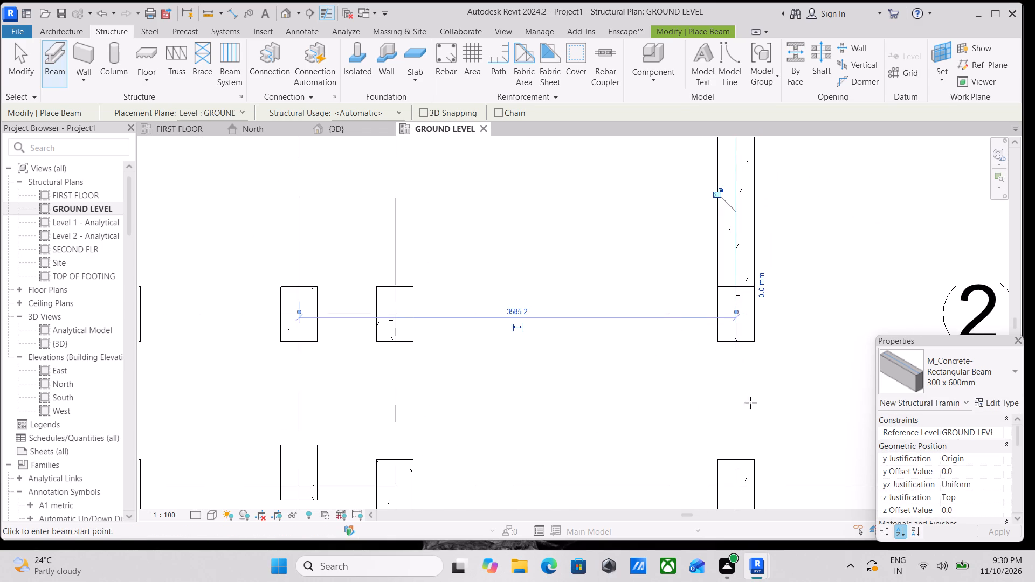
# Place a 300 x 600mm concrete beam along grid E between the facing sides of the columns at grids 2 and 3.
pyautogui.scroll(3, 751, 394)
pyautogui.scroll(3, 746, 340)
pyautogui.moveTo(719, 298); pyautogui.dragTo(719, 313)
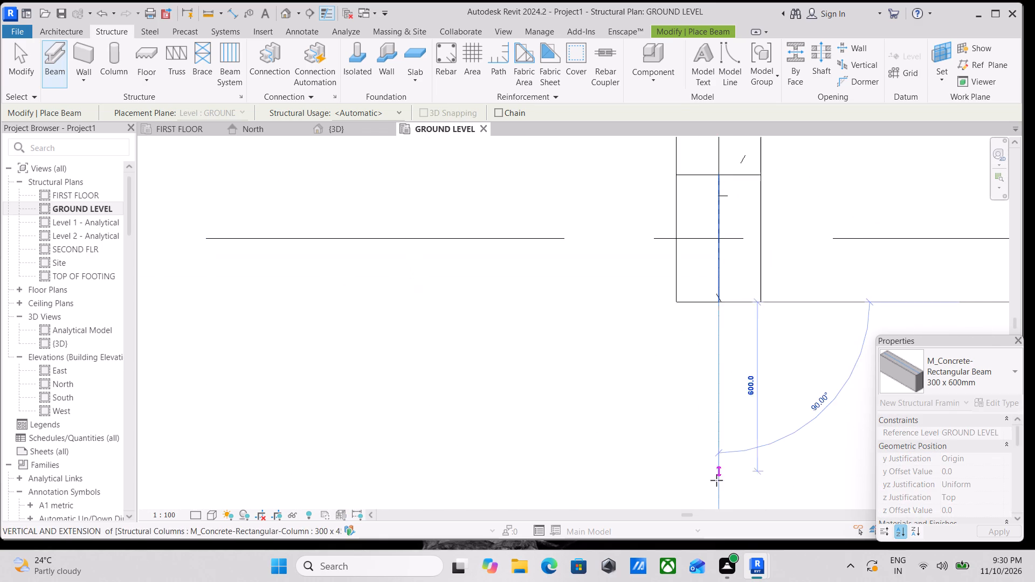
pyautogui.scroll(-1, 716, 480)
pyautogui.moveTo(716, 479); pyautogui.dragTo(735, 224, button='middle')
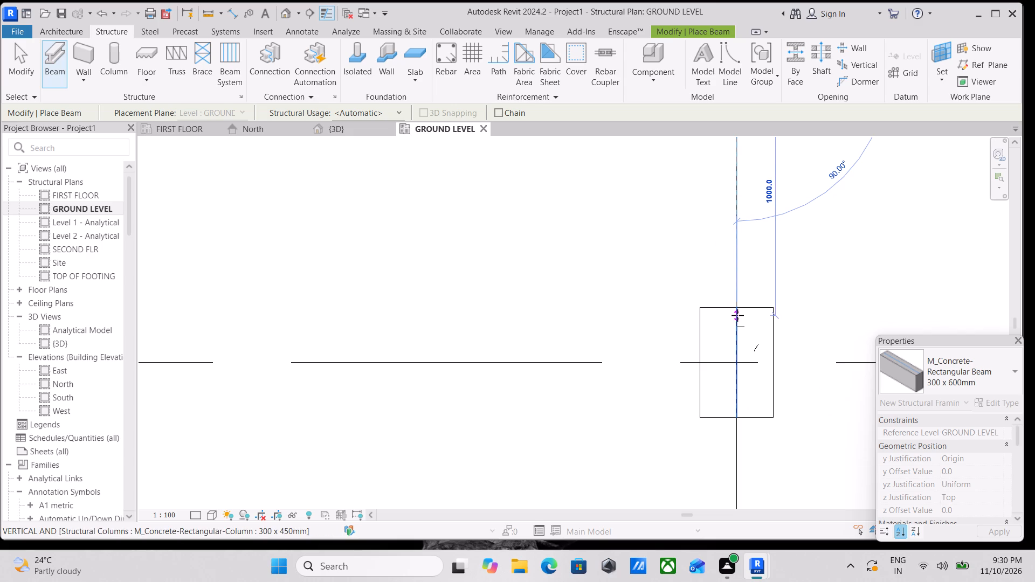
pyautogui.click(737, 311)
# Place a 300 x 600mm concrete beam along grid E between the facing sides of the columns at grids 3 and 4.
pyautogui.scroll(-7, 737, 311)
pyautogui.scroll(8, 743, 383)
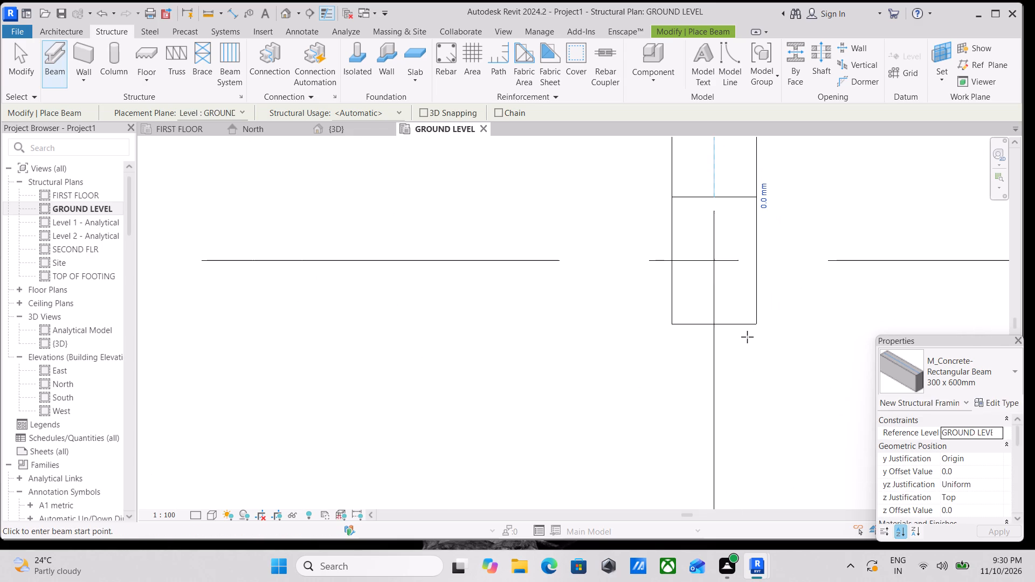
pyautogui.click(717, 320)
pyautogui.moveTo(722, 438); pyautogui.dragTo(730, 292, button='middle')
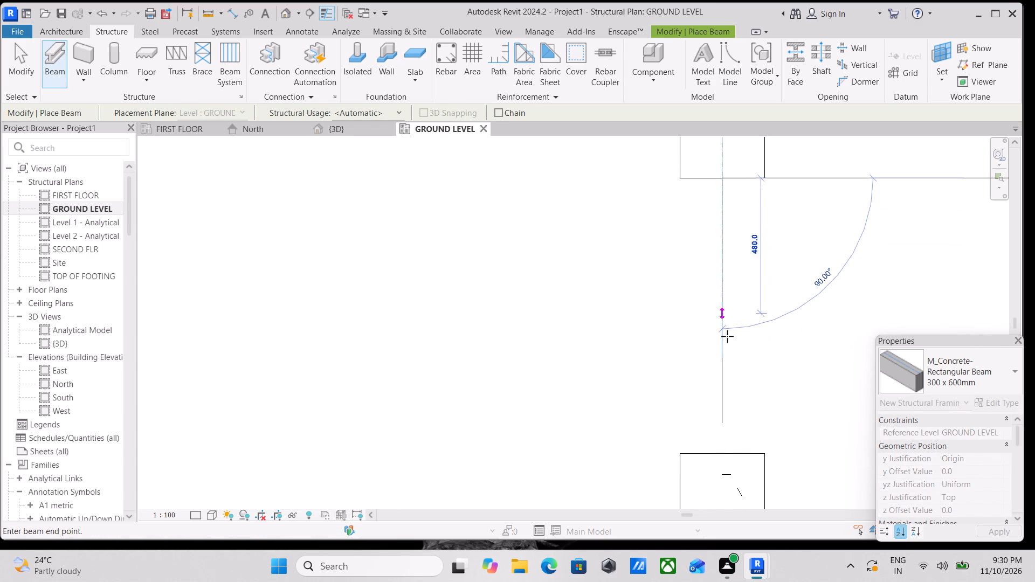
pyautogui.scroll(-2, 710, 450)
pyautogui.moveTo(713, 445); pyautogui.dragTo(728, 393, button='middle')
pyautogui.click(732, 405)
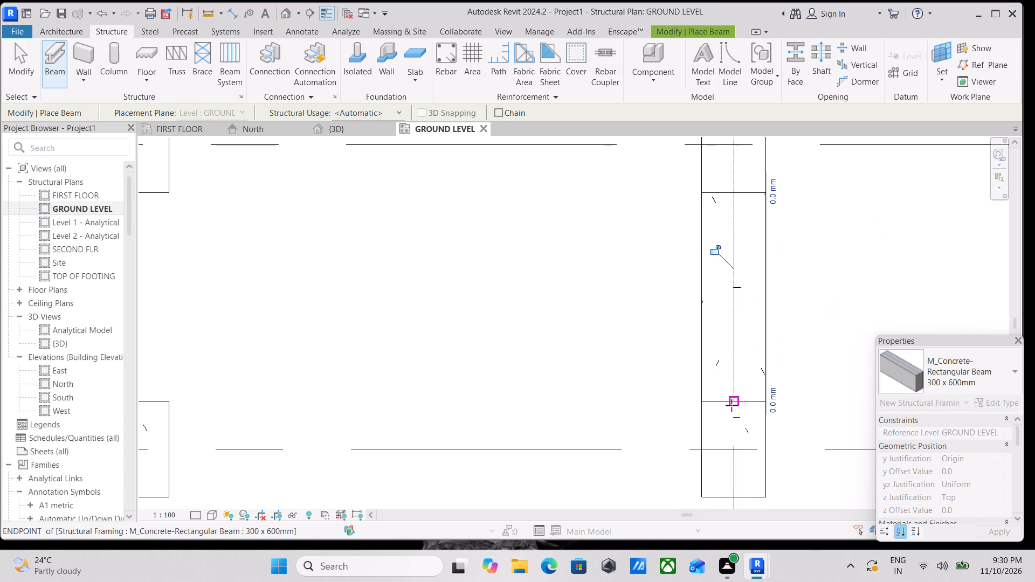
# Place a 300 x 600mm concrete beam along grid E between the facing sides of the columns at grids 4 and 5.
pyautogui.scroll(-5, 729, 410)
pyautogui.moveTo(659, 456); pyautogui.dragTo(768, 428, button='middle')
pyautogui.scroll(-7, 770, 428)
pyautogui.moveTo(770, 426); pyautogui.dragTo(751, 345, button='middle')
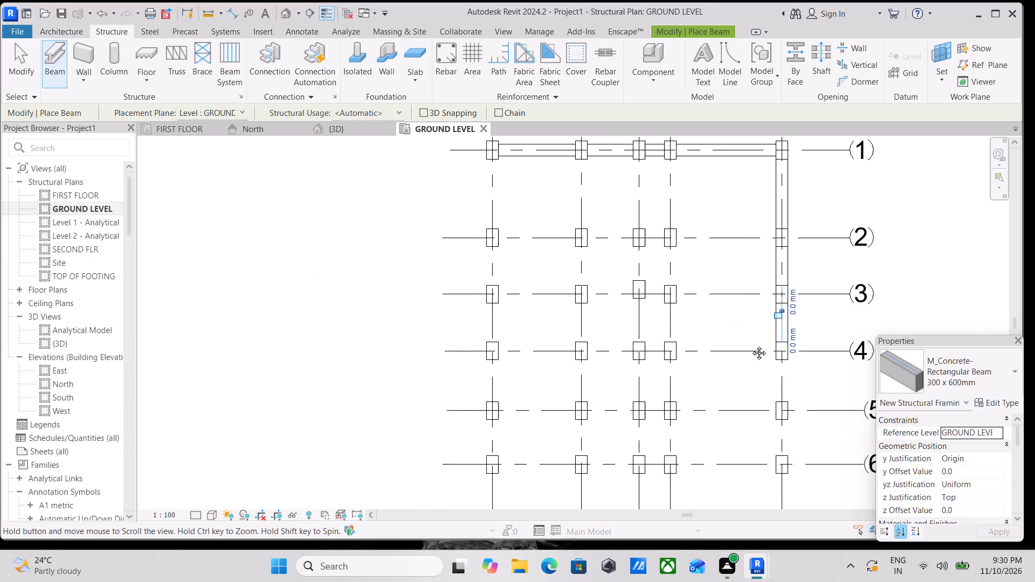
pyautogui.moveTo(751, 345); pyautogui.dragTo(750, 343, button='middle')
pyautogui.scroll(7, 801, 368)
pyautogui.scroll(4, 764, 334)
pyautogui.click(739, 315)
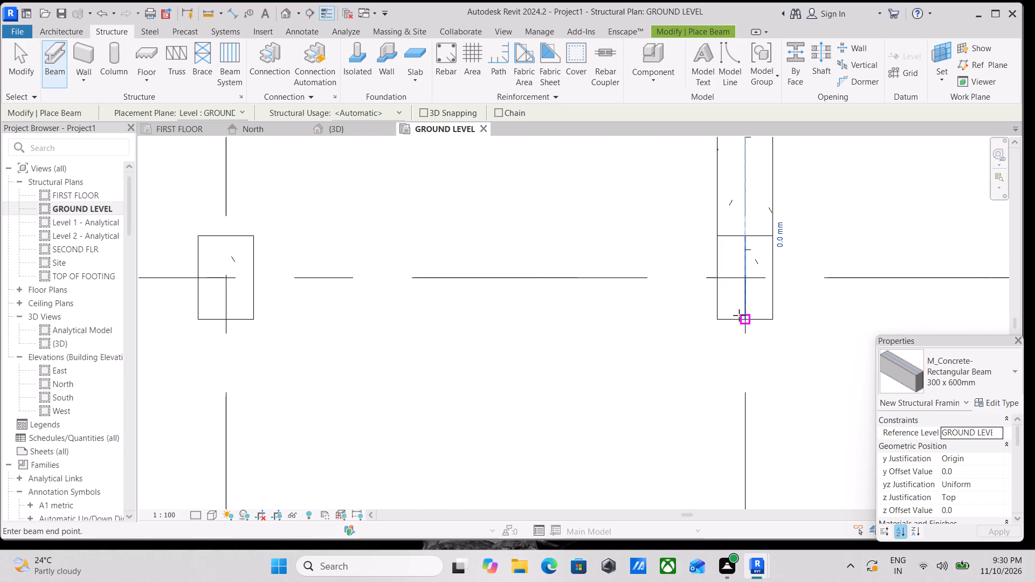
pyautogui.scroll(-1, 754, 456)
pyautogui.moveTo(754, 453); pyautogui.dragTo(721, 255, button='middle')
pyautogui.scroll(-2, 716, 289)
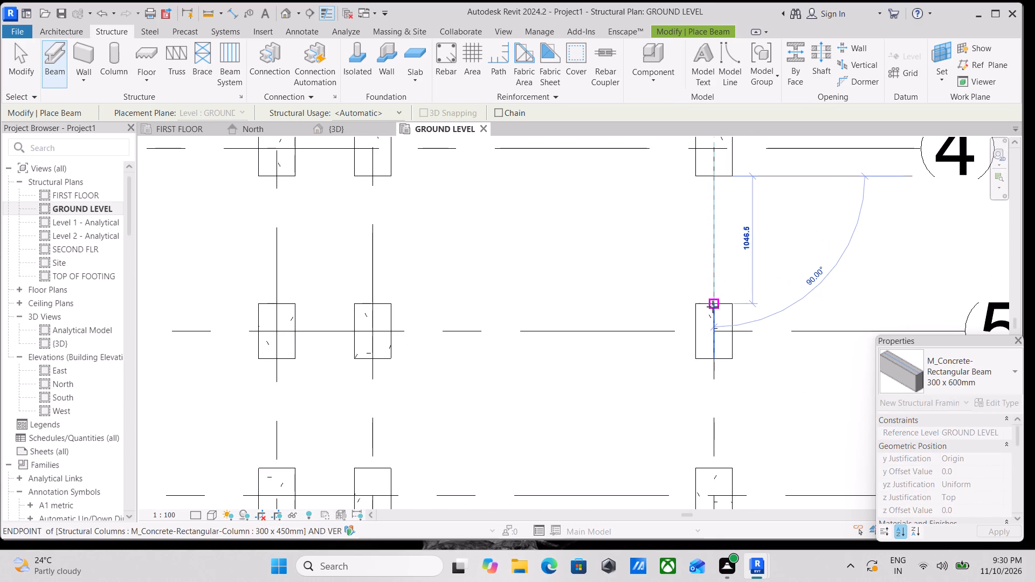
pyautogui.click(713, 307)
# Place a 300 x 600mm concrete beam along grid E between the facing sides of the columns at grids 5 and 6.
pyautogui.scroll(-3, 716, 330)
pyautogui.moveTo(716, 354); pyautogui.dragTo(724, 291, button='middle')
pyautogui.scroll(8, 721, 301)
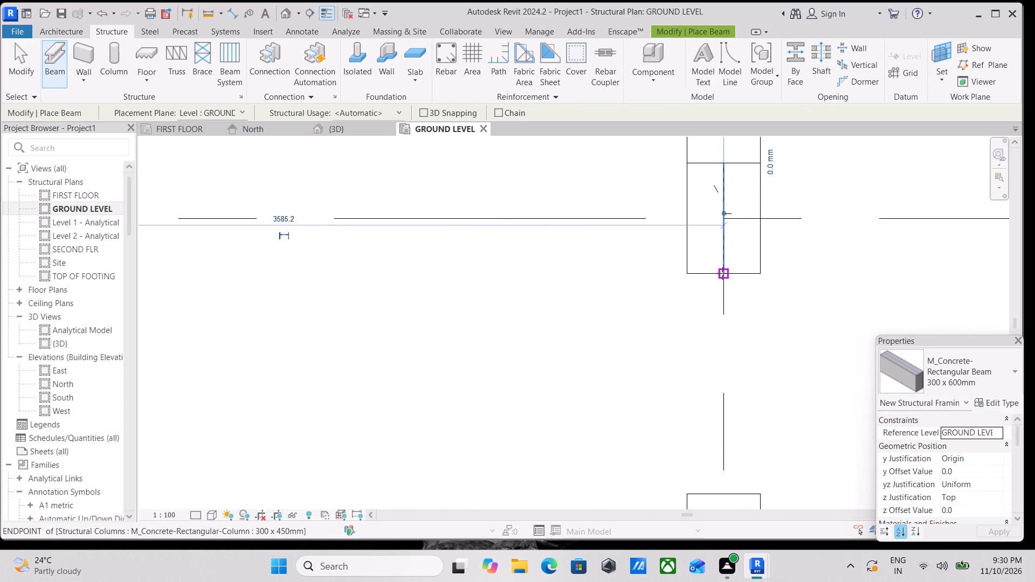
pyautogui.click(722, 273)
pyautogui.moveTo(726, 424); pyautogui.dragTo(706, 297, button='middle')
pyautogui.click(700, 368)
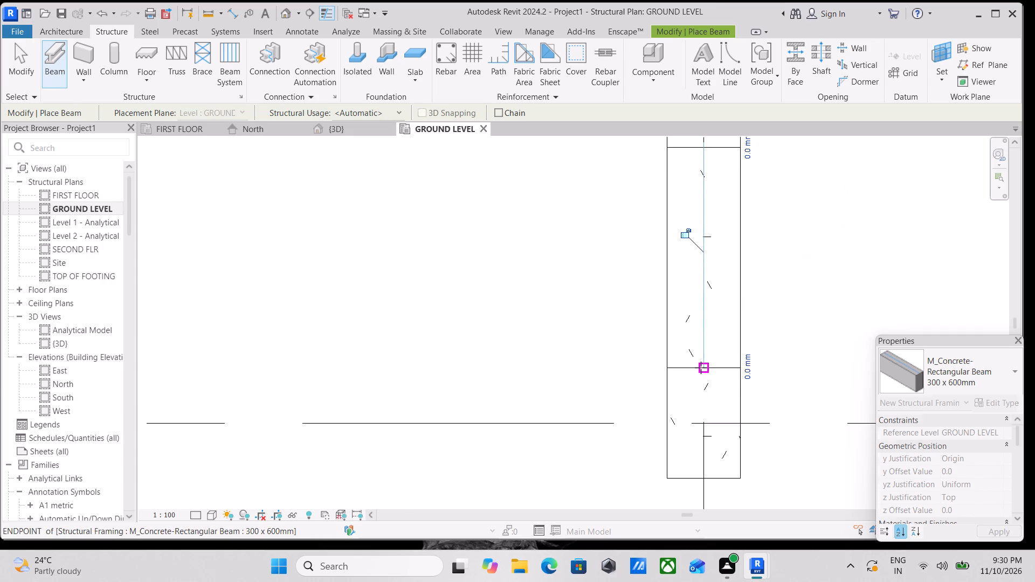
# Place a 300 x 600mm concrete beam along grid E between the facing sides of the columns at grids 6 and 7.
pyautogui.scroll(-6, 701, 368)
pyautogui.scroll(-3, 658, 384)
pyautogui.moveTo(661, 381); pyautogui.dragTo(837, 333, button='middle')
pyautogui.scroll(-6, 836, 335)
pyautogui.moveTo(829, 337); pyautogui.dragTo(718, 282, button='middle')
pyautogui.scroll(-1, 828, 337)
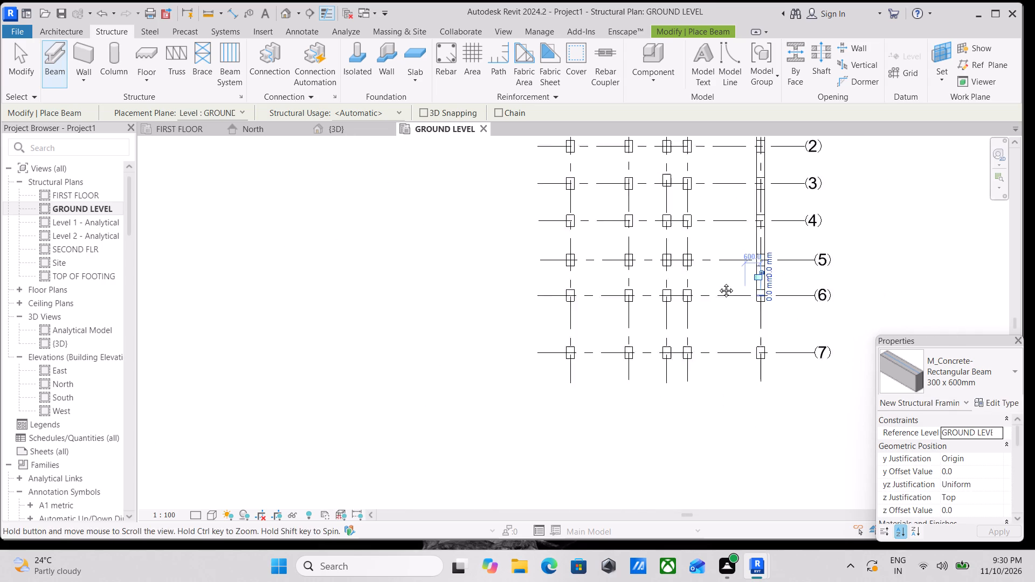
pyautogui.moveTo(718, 282); pyautogui.dragTo(717, 282, button='middle')
pyautogui.scroll(11, 761, 292)
pyautogui.scroll(3, 665, 266)
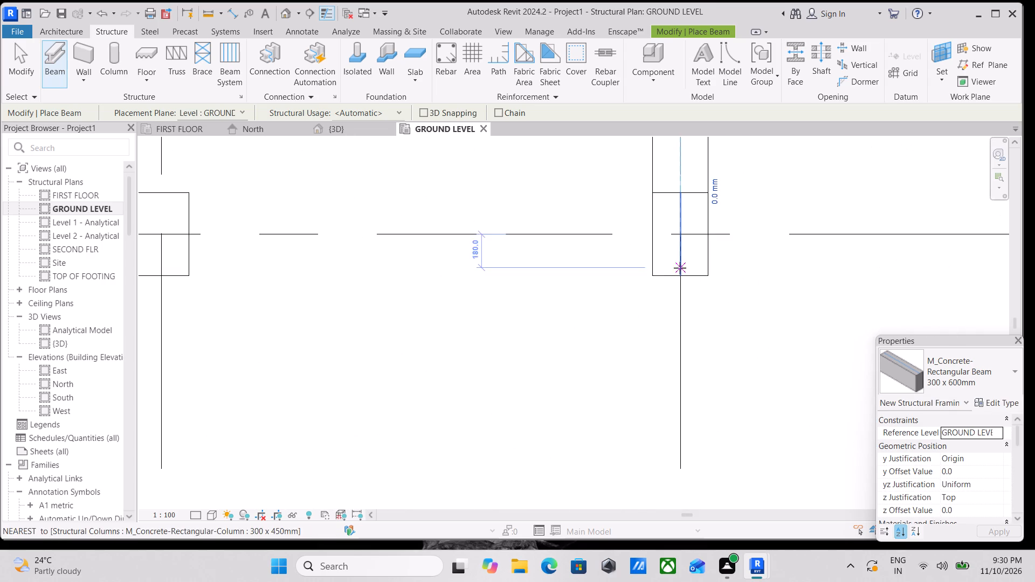
pyautogui.click(682, 274)
pyautogui.moveTo(684, 348); pyautogui.dragTo(694, 238, button='middle')
pyautogui.scroll(-3, 696, 346)
pyautogui.moveTo(696, 345); pyautogui.dragTo(695, 239, button='middle')
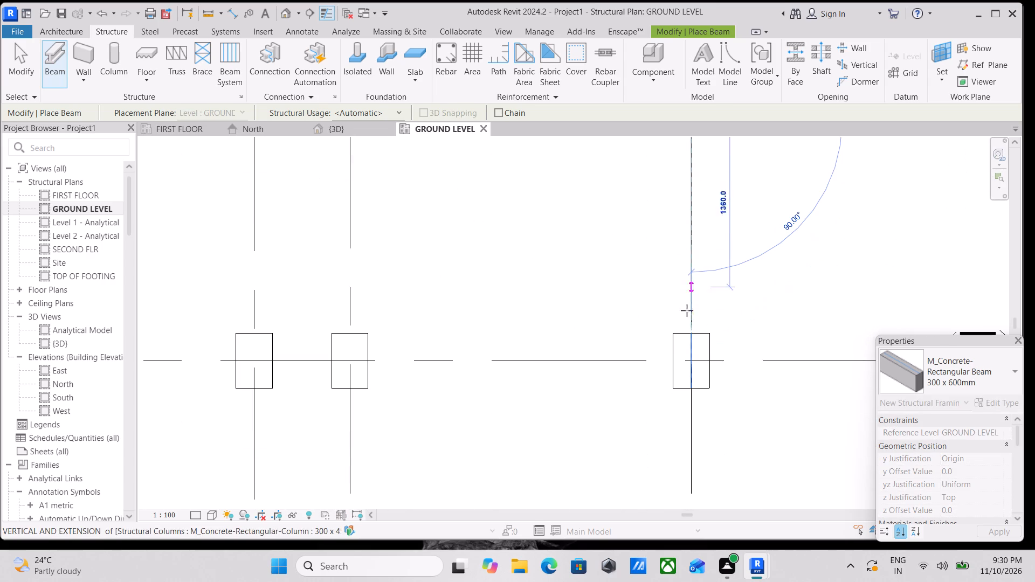
pyautogui.click(688, 334)
pyautogui.press('Escape')
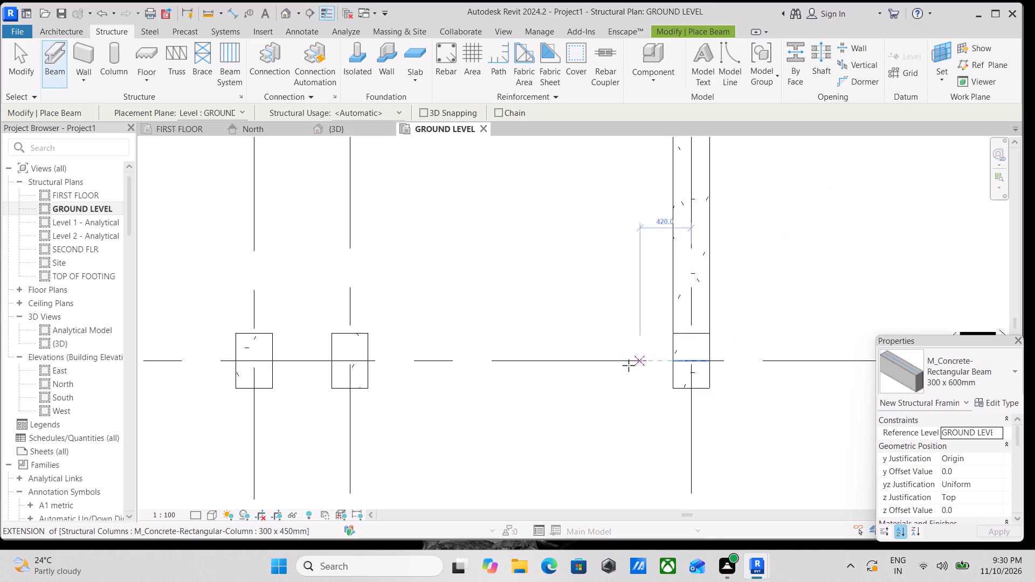
# Place a 300 x 600mm concrete beam along grid A between the facing sides of the columns at grids 1 and 2.
pyautogui.scroll(-4, 624, 366)
pyautogui.moveTo(624, 366); pyautogui.dragTo(721, 345, button='middle')
pyautogui.scroll(-5, 721, 345)
pyautogui.moveTo(583, 330); pyautogui.dragTo(725, 519, button='middle')
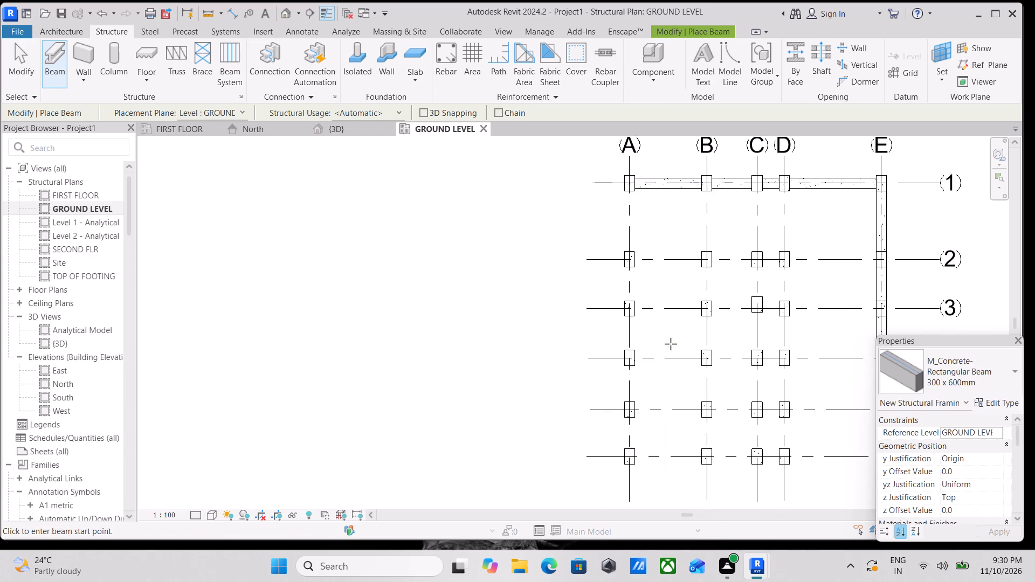
pyautogui.moveTo(671, 344); pyautogui.dragTo(674, 438, button='middle')
pyautogui.scroll(3, 663, 261)
pyautogui.scroll(8, 631, 299)
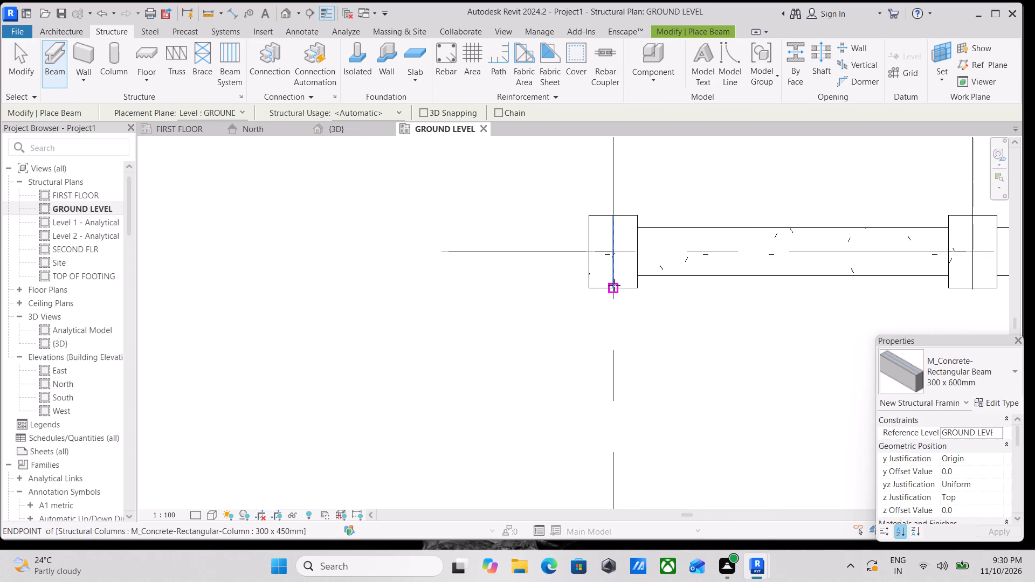
pyautogui.click(614, 286)
pyautogui.moveTo(609, 373); pyautogui.dragTo(627, 240, button='middle')
pyautogui.scroll(-3, 628, 295)
pyautogui.moveTo(627, 299); pyautogui.dragTo(628, 260, button='middle')
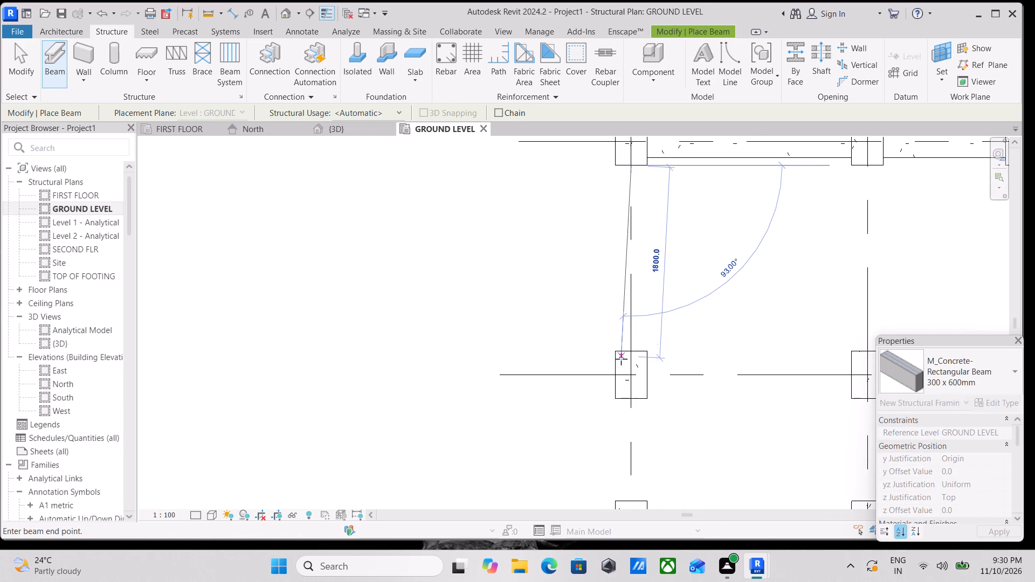
pyautogui.click(635, 352)
pyautogui.press('Escape')
# Place a 300 x 600mm concrete beam along grid A between the facing sides of the columns at grids 2 and 3.
pyautogui.scroll(-2, 635, 351)
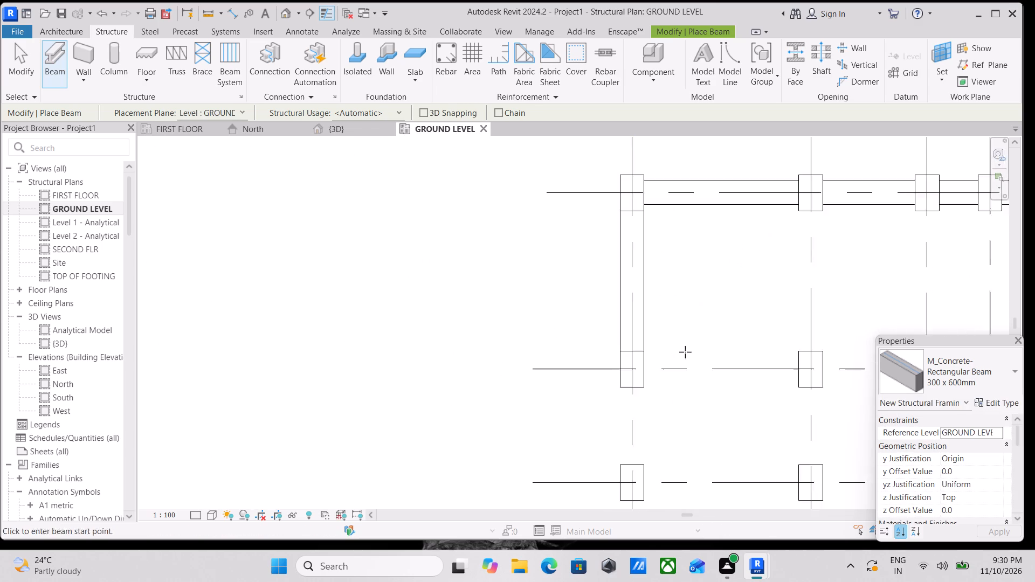
pyautogui.scroll(-2, 685, 352)
pyautogui.moveTo(742, 336); pyautogui.dragTo(699, 192, button='middle')
pyautogui.scroll(6, 615, 270)
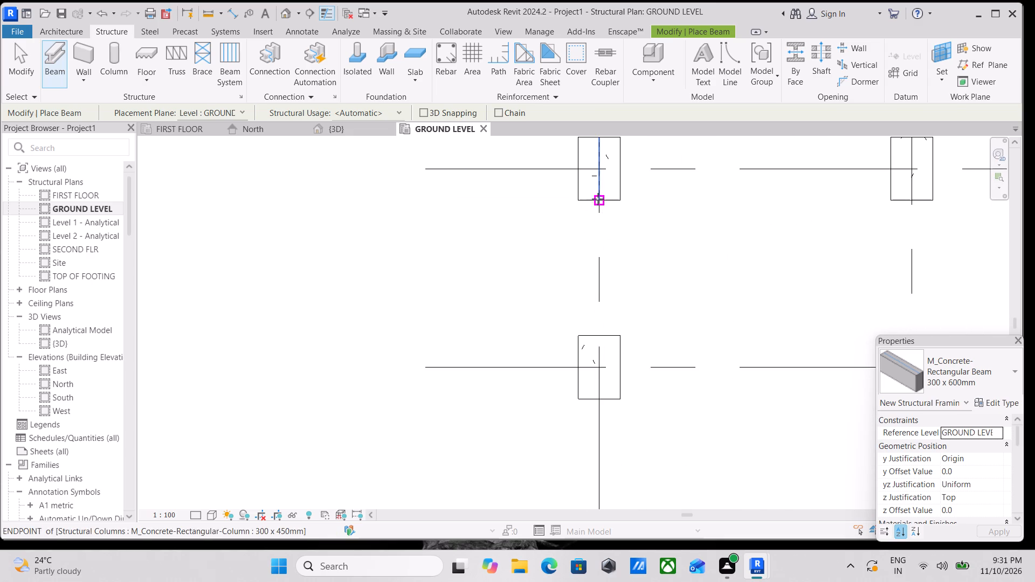
pyautogui.click(598, 199)
pyautogui.click(602, 339)
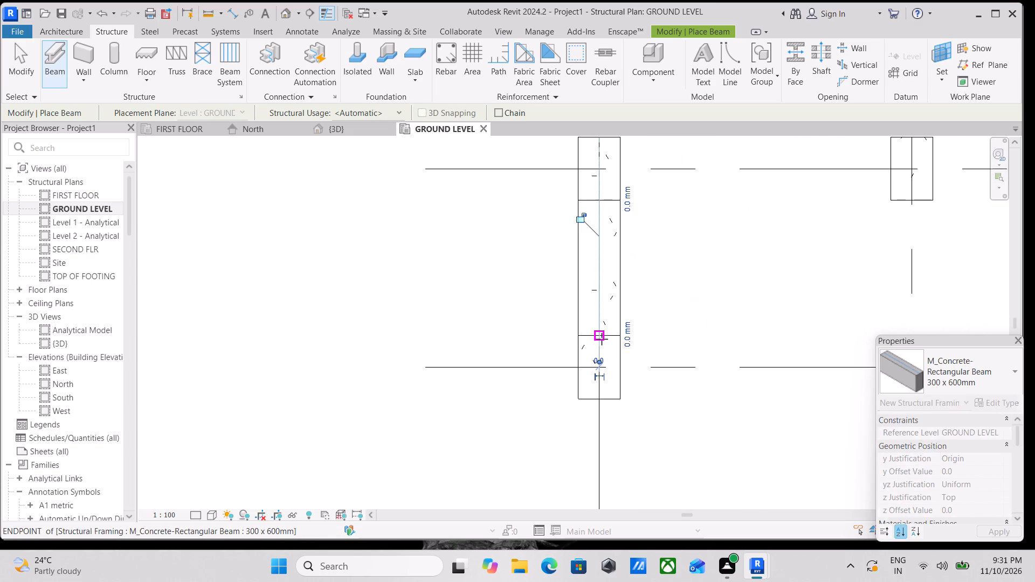
pyautogui.press('Escape')
# Place a 300 x 600mm concrete beam along grid A between the facing sides of the columns at grids 3 and 4.
pyautogui.scroll(-5, 619, 331)
pyautogui.moveTo(657, 339); pyautogui.dragTo(659, 252, button='middle')
pyautogui.scroll(5, 640, 290)
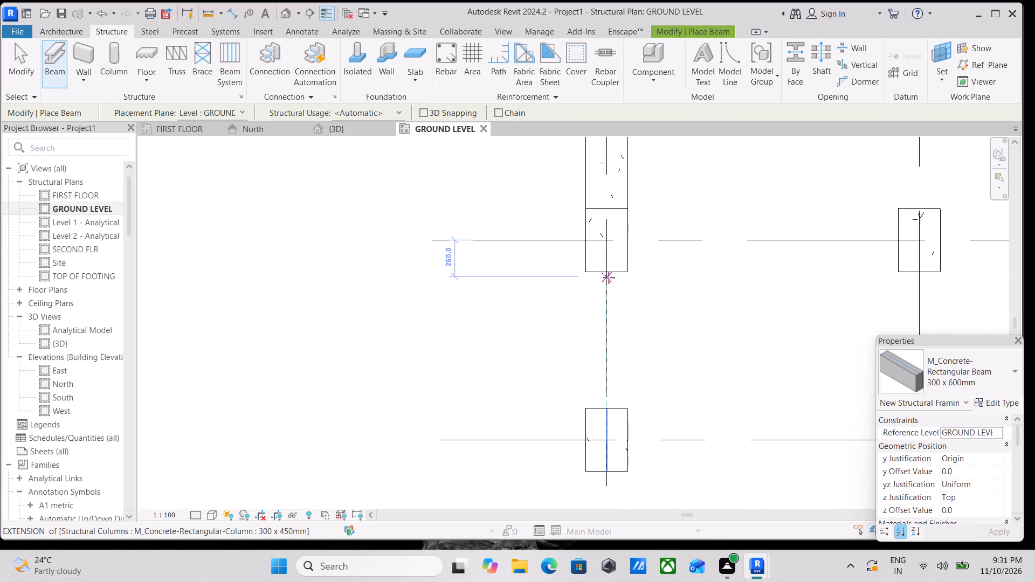
pyautogui.click(608, 272)
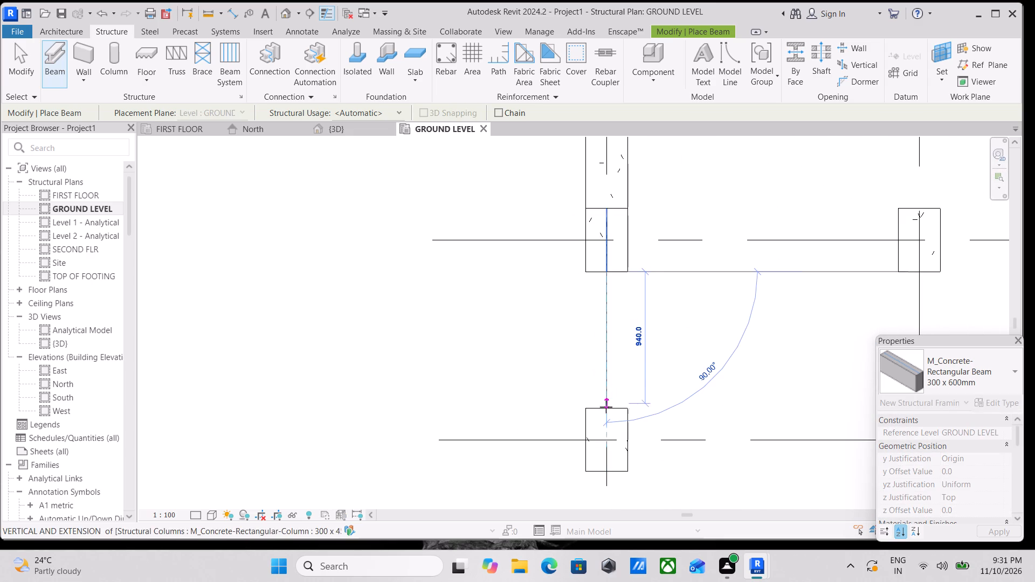
pyautogui.click(605, 412)
pyautogui.press('Escape')
# Place a 300 x 600mm concrete beam along grid A between the facing sides of the columns at grids 4 and 5.
pyautogui.scroll(-5, 608, 409)
pyautogui.moveTo(653, 385); pyautogui.dragTo(656, 268, button='middle')
pyautogui.scroll(1, 638, 317)
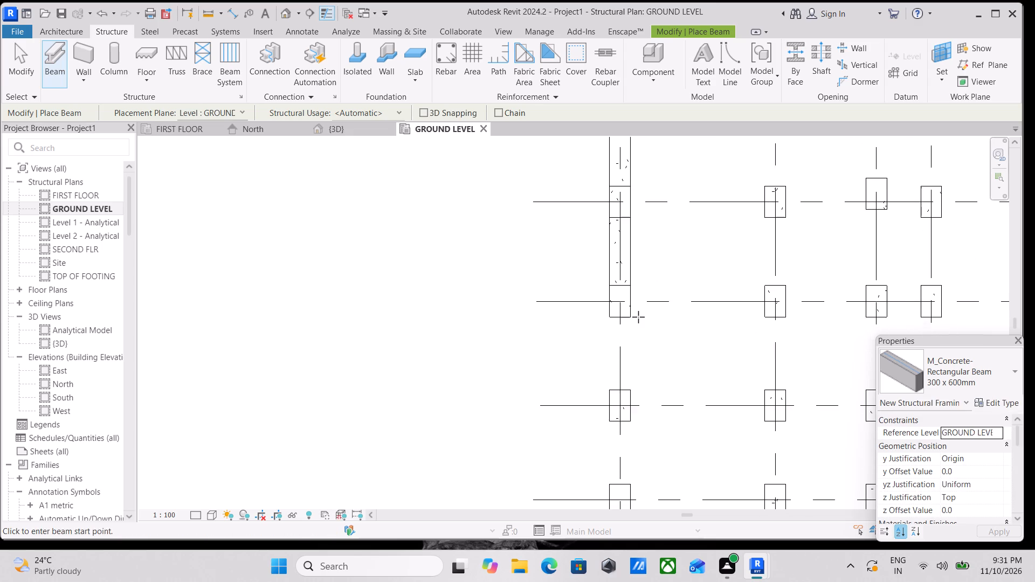
pyautogui.scroll(6, 638, 317)
pyautogui.click(608, 313)
pyautogui.scroll(-2, 604, 423)
pyautogui.moveTo(604, 418); pyautogui.dragTo(605, 289, button='middle')
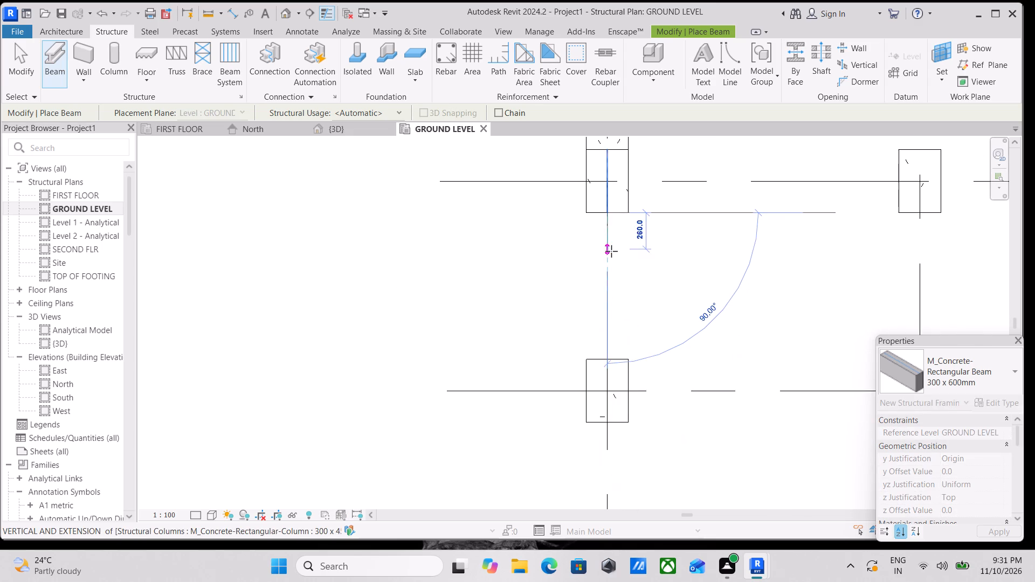
pyautogui.click(607, 361)
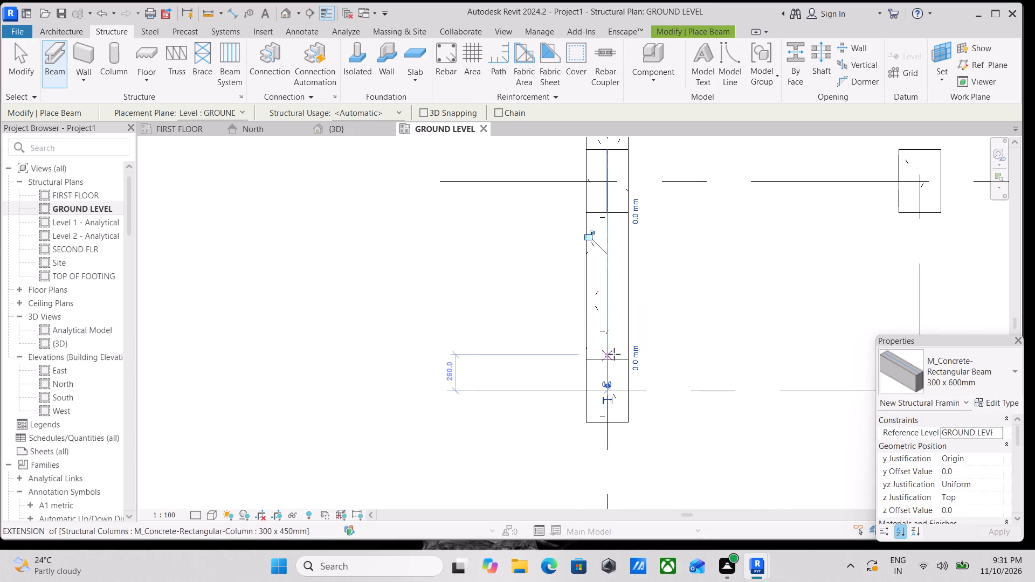
pyautogui.press('Escape')
# Place a 300 x 600mm concrete beam along grid A between the facing sides of the columns at grids 5 and 6.
pyautogui.scroll(-5, 629, 333)
pyautogui.moveTo(704, 322); pyautogui.dragTo(705, 229, button='middle')
pyautogui.scroll(4, 651, 314)
pyautogui.scroll(2, 608, 262)
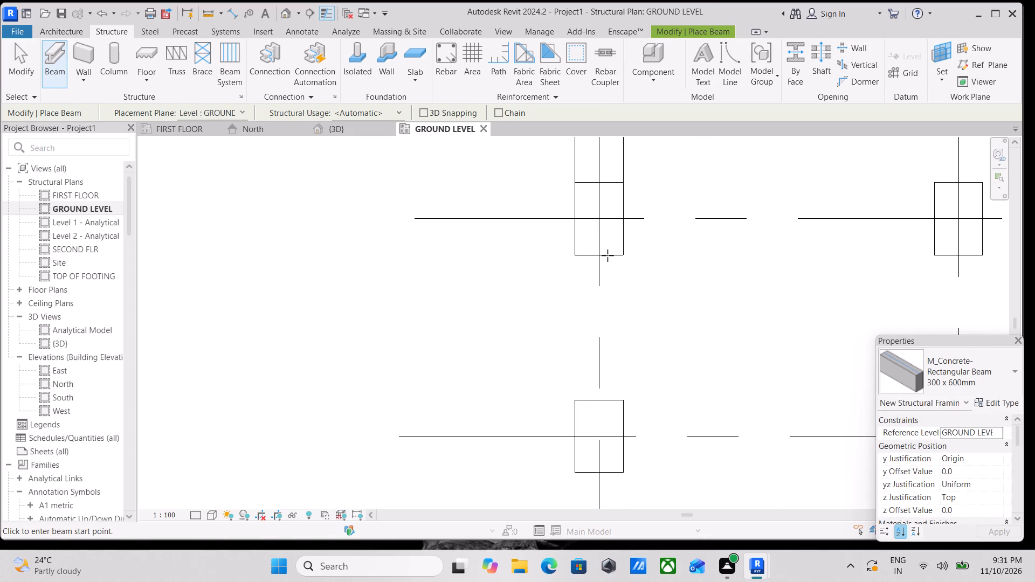
pyautogui.click(603, 251)
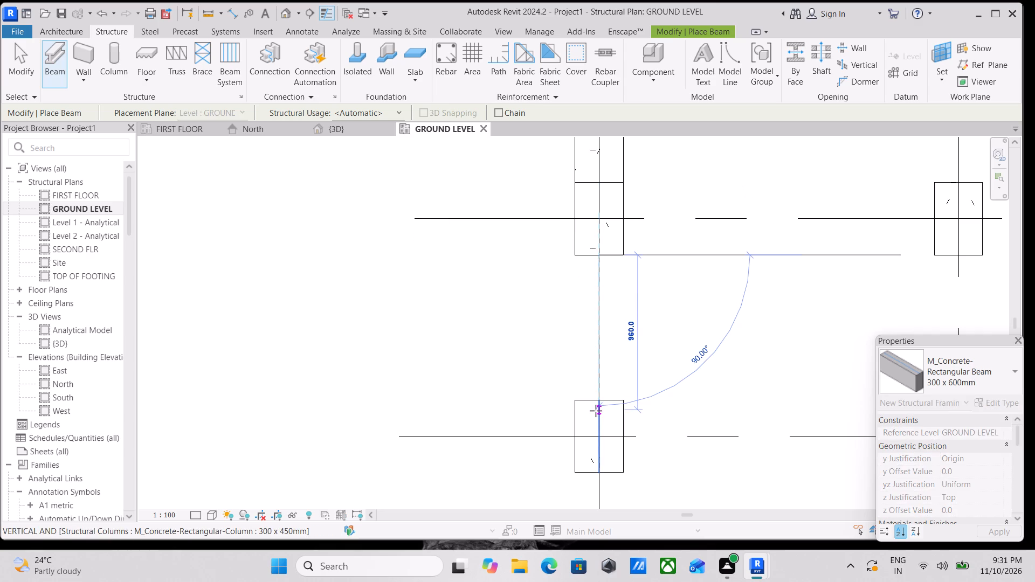
pyautogui.click(596, 403)
pyautogui.scroll(-5, 597, 403)
pyautogui.scroll(-1, 747, 348)
pyautogui.press('Escape')
# Place a 300 x 600mm concrete beam along grid A between the facing sides of the columns at grids 6 and 7.
pyautogui.moveTo(745, 344); pyautogui.dragTo(743, 337, button='middle')
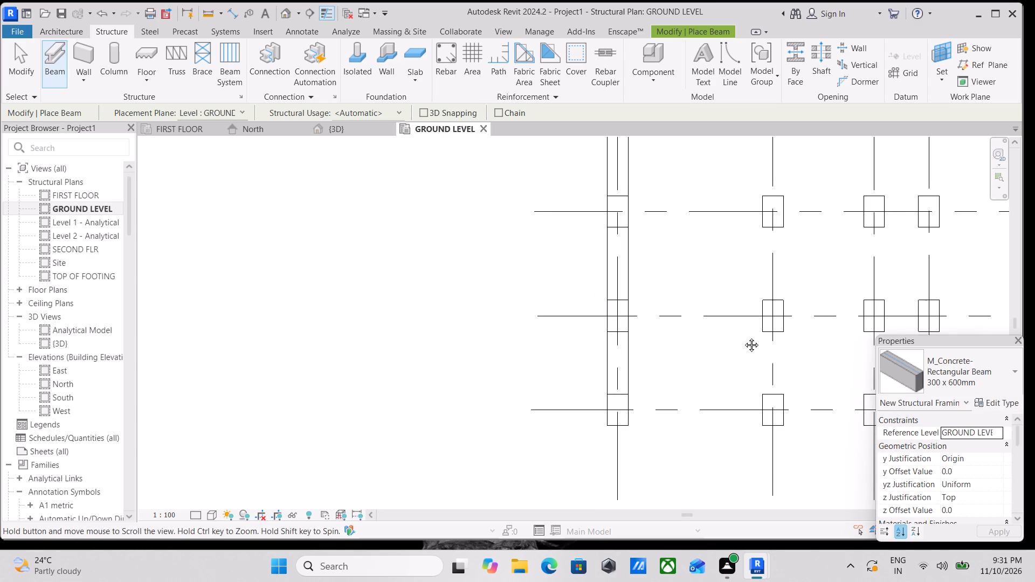
pyautogui.moveTo(743, 337); pyautogui.dragTo(747, 219, button='middle')
pyautogui.scroll(-7, 699, 286)
pyautogui.scroll(5, 663, 294)
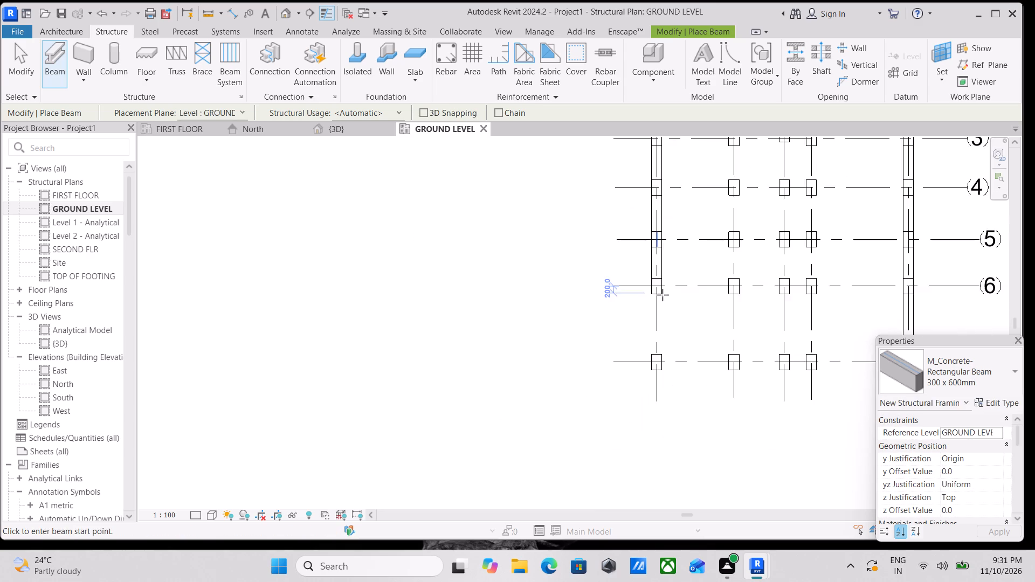
pyautogui.scroll(9, 663, 295)
pyautogui.click(642, 293)
pyautogui.moveTo(631, 380); pyautogui.dragTo(637, 362, button='middle')
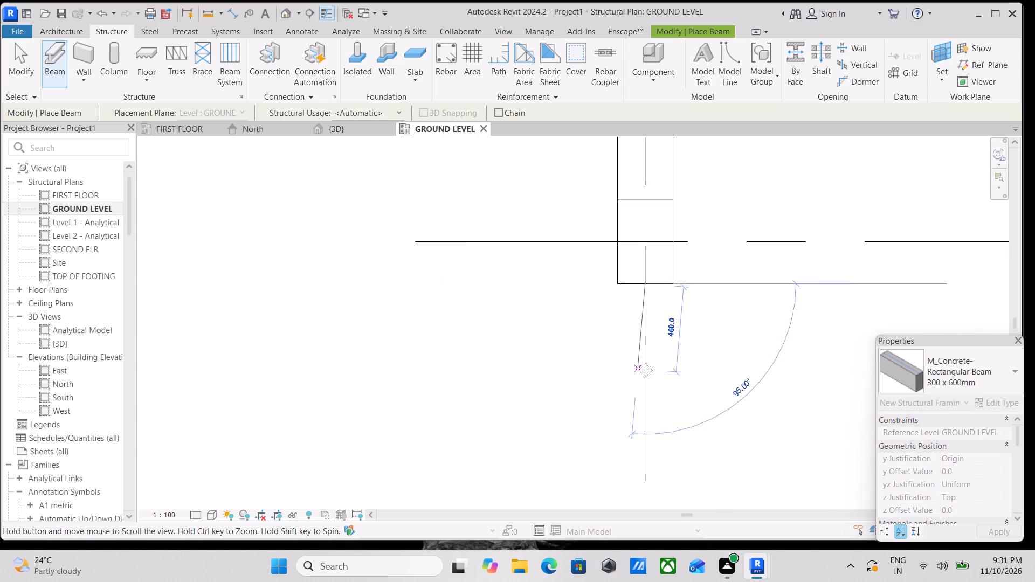
pyautogui.moveTo(637, 362); pyautogui.dragTo(669, 236, button='middle')
pyautogui.scroll(-1, 681, 387)
pyautogui.moveTo(682, 377); pyautogui.dragTo(686, 247, button='middle')
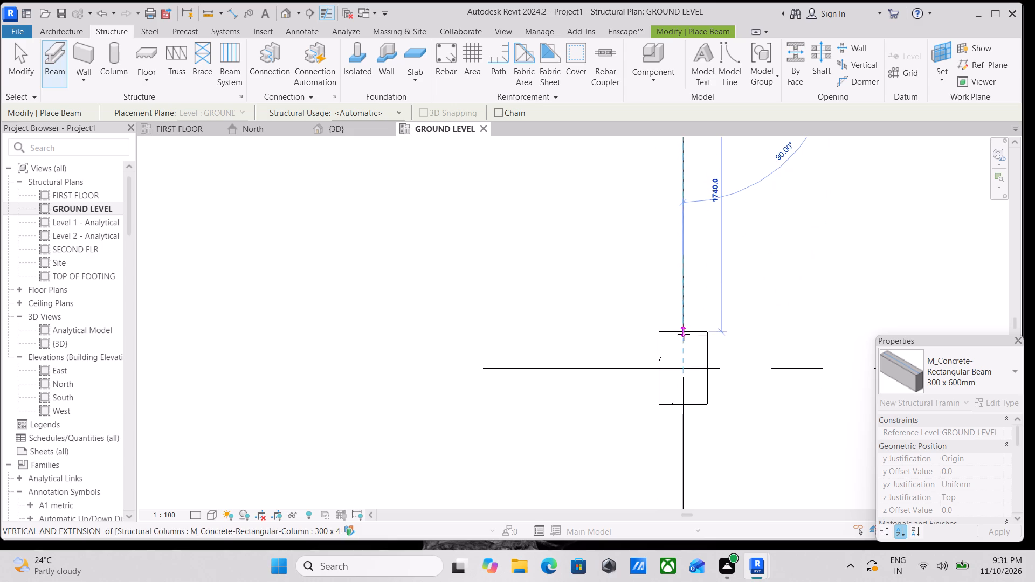
pyautogui.click(684, 336)
pyautogui.scroll(-6, 684, 336)
pyautogui.press('Escape')
# Place a 300 x 600mm concrete beam along grid 7 between the facing sides of the columns at grids A and B.
pyautogui.scroll(-9, 755, 327)
pyautogui.moveTo(755, 325); pyautogui.dragTo(754, 325, button='middle')
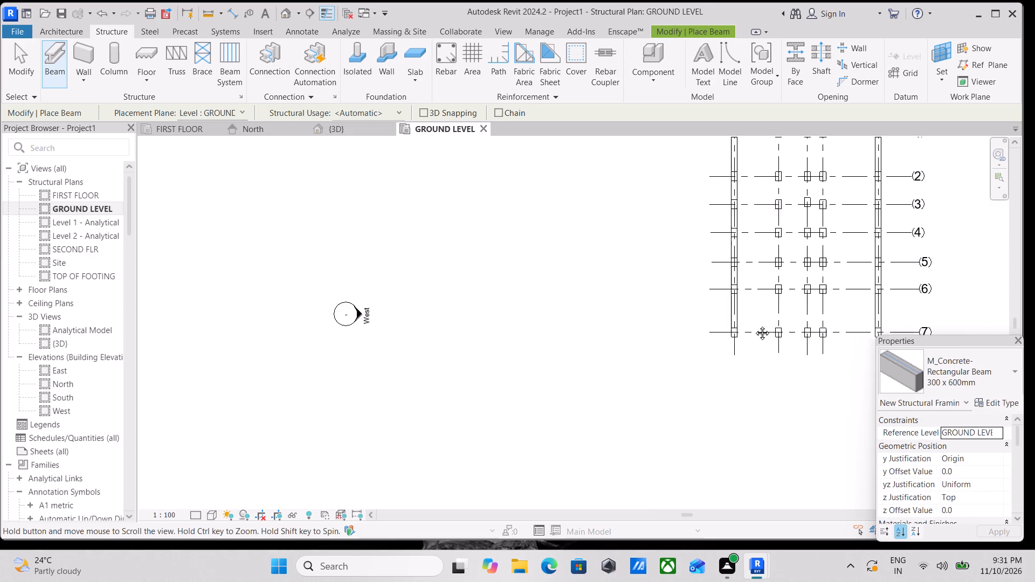
pyautogui.moveTo(754, 325); pyautogui.dragTo(620, 308, button='middle')
pyautogui.scroll(17, 628, 323)
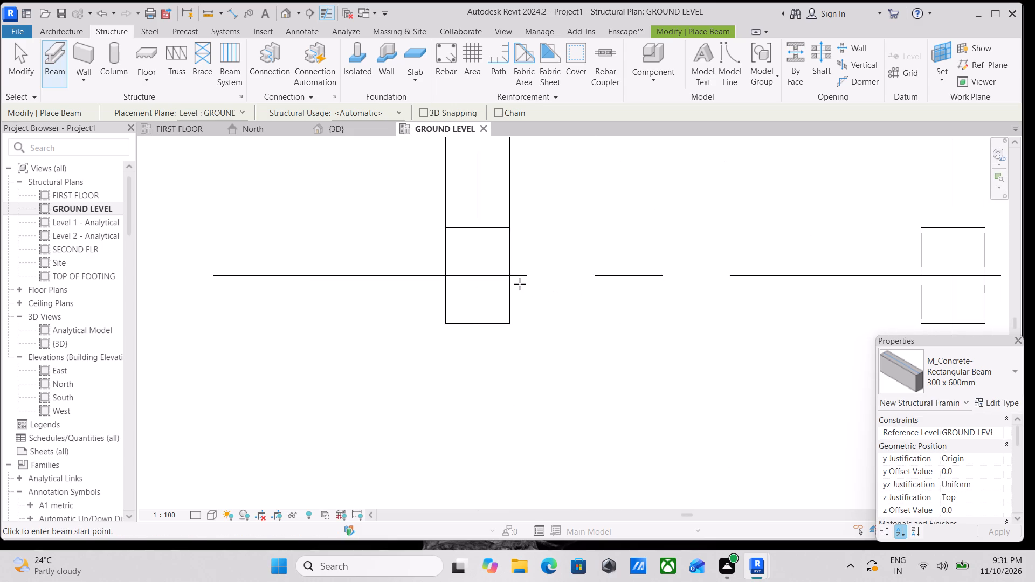
pyautogui.click(506, 278)
pyautogui.scroll(-1, 698, 277)
pyautogui.moveTo(699, 278); pyautogui.dragTo(555, 282, button='middle')
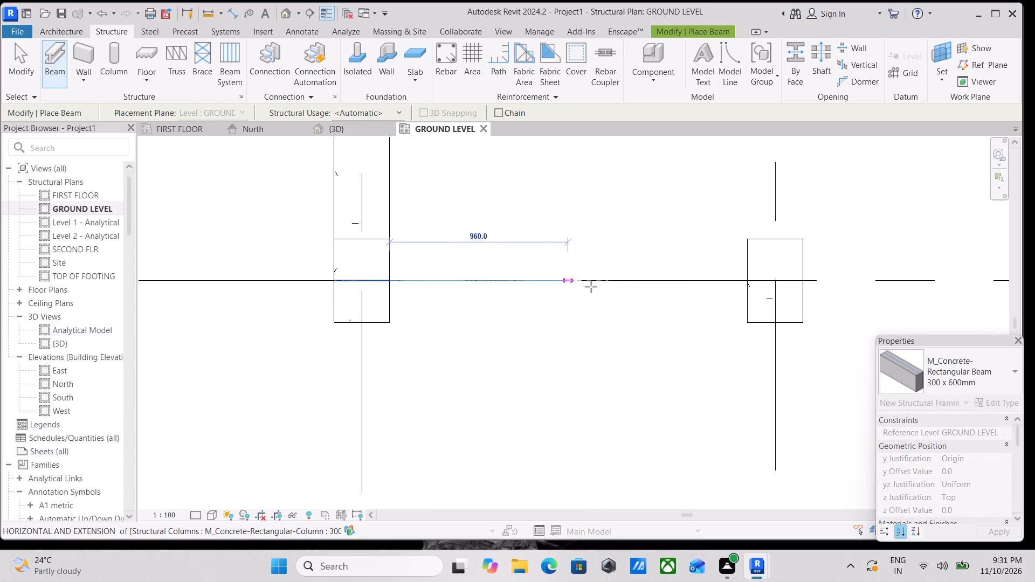
pyautogui.click(753, 282)
pyautogui.scroll(-1, 679, 307)
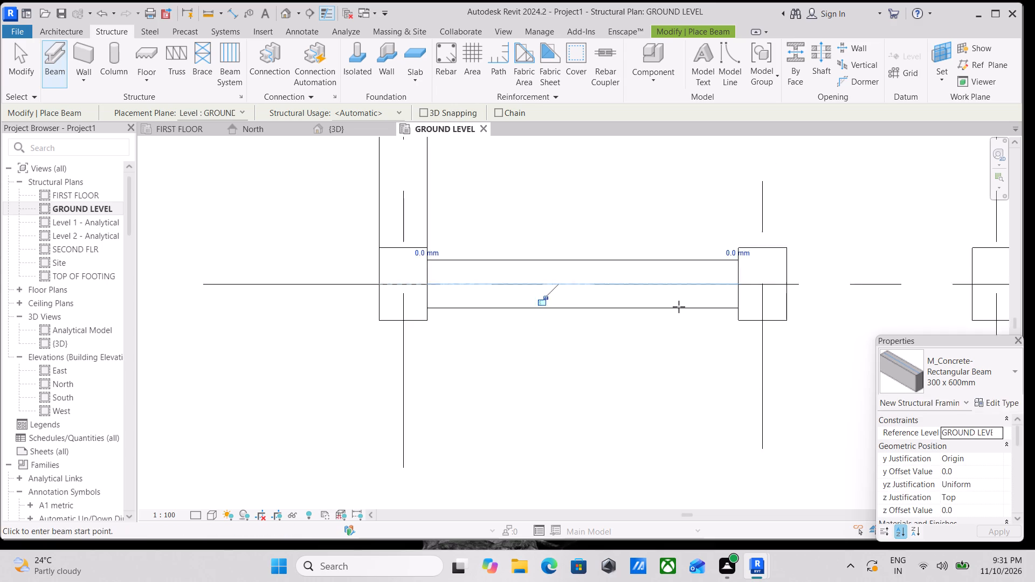
# Place a 300 x 600mm concrete beam along grid 7 between the facing sides of the columns at grids B and C.
pyautogui.scroll(-2, 679, 307)
pyautogui.moveTo(675, 307); pyautogui.dragTo(482, 332, button='middle')
pyautogui.scroll(7, 570, 319)
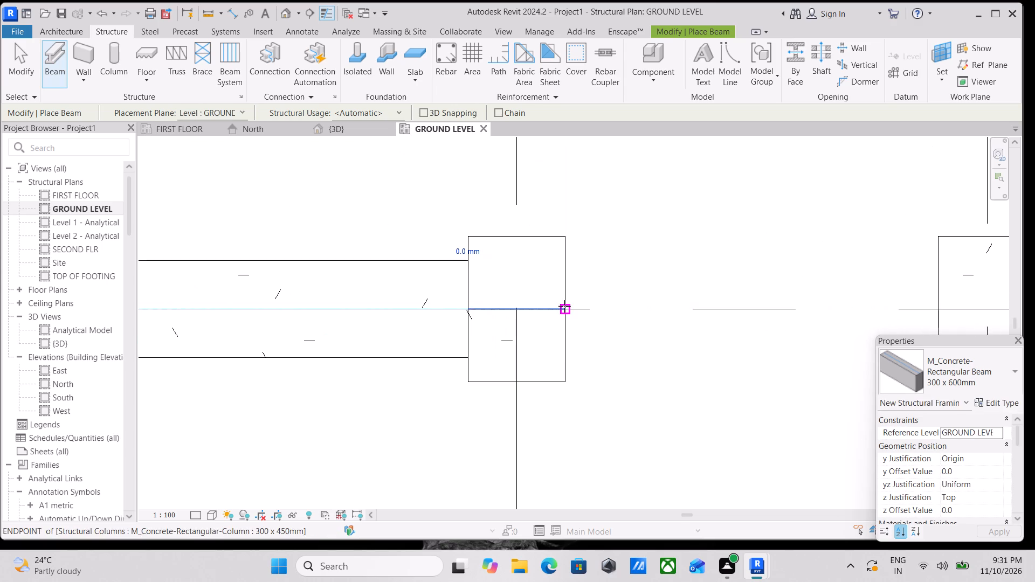
pyautogui.click(564, 306)
pyautogui.moveTo(843, 308); pyautogui.dragTo(714, 287, button='middle')
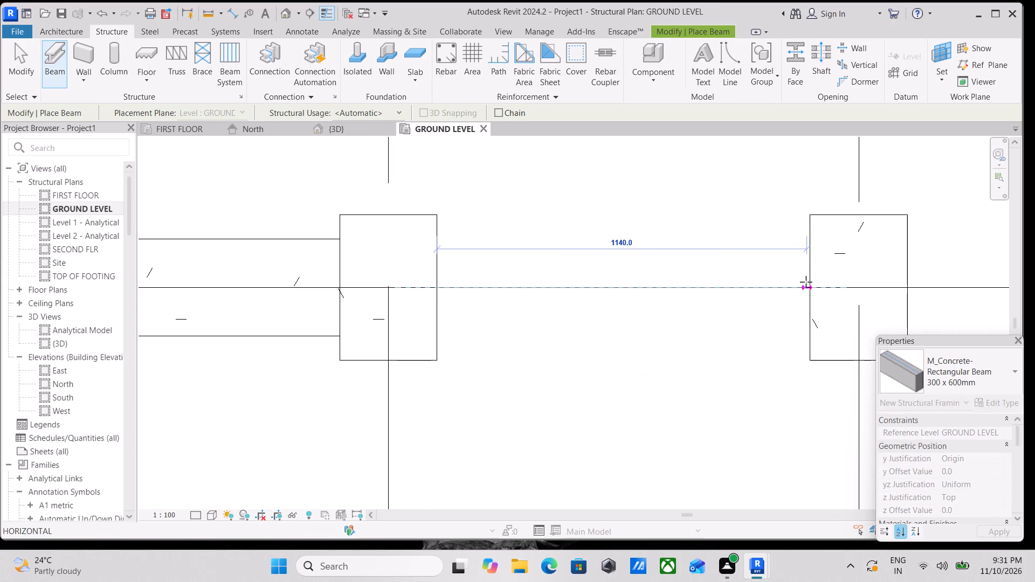
pyautogui.click(812, 283)
pyautogui.scroll(-5, 812, 283)
pyautogui.press('Escape')
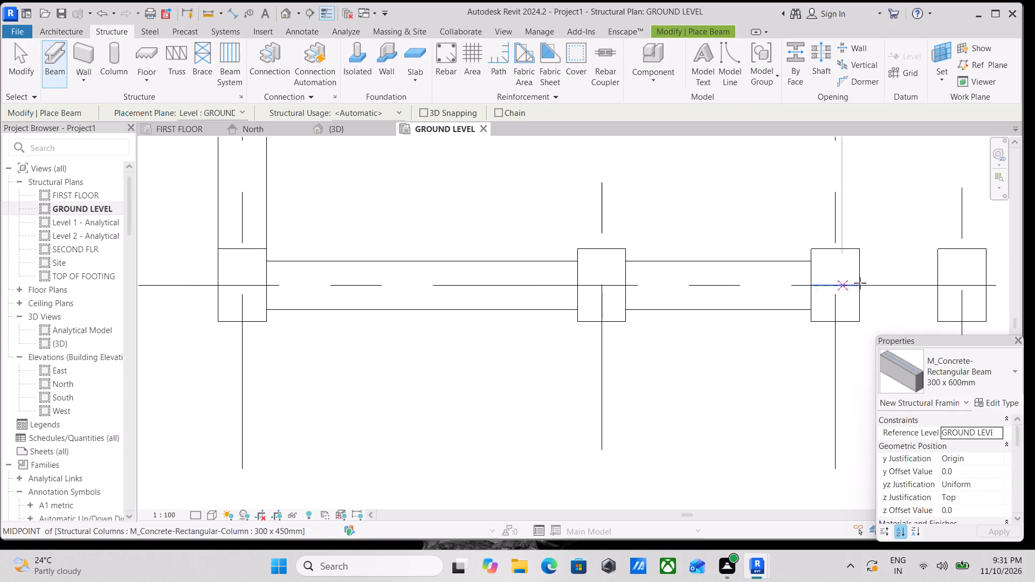
# Place a 300 x 600mm concrete beam along grid 7 between the facing sides of the columns at grids C and D.
pyautogui.scroll(-3, 868, 282)
pyautogui.moveTo(864, 281); pyautogui.dragTo(742, 271, button='middle')
pyautogui.scroll(3, 748, 274)
pyautogui.click(733, 276)
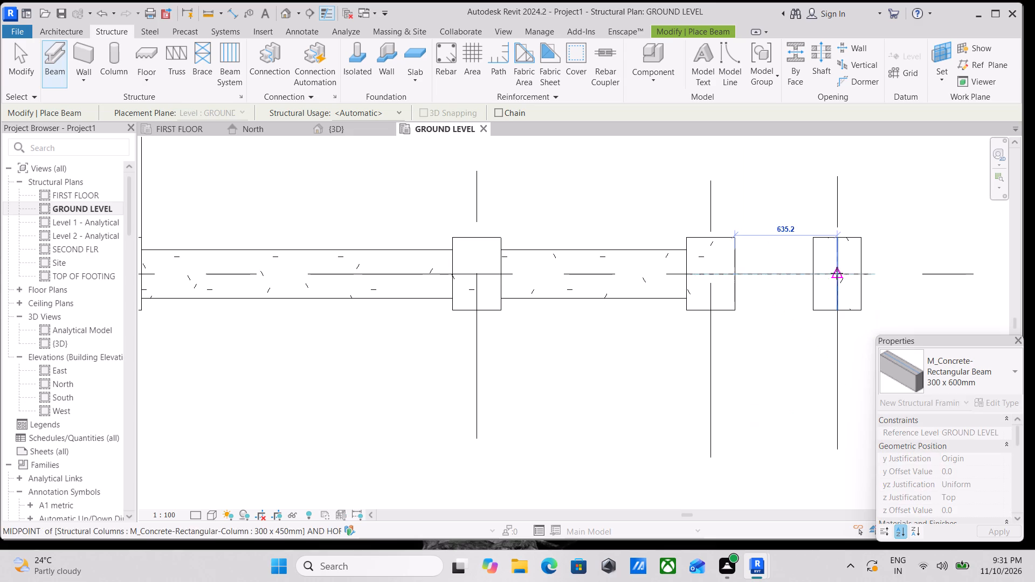
pyautogui.click(819, 275)
pyautogui.scroll(-6, 819, 275)
pyautogui.moveTo(866, 278); pyautogui.dragTo(761, 294, button='middle')
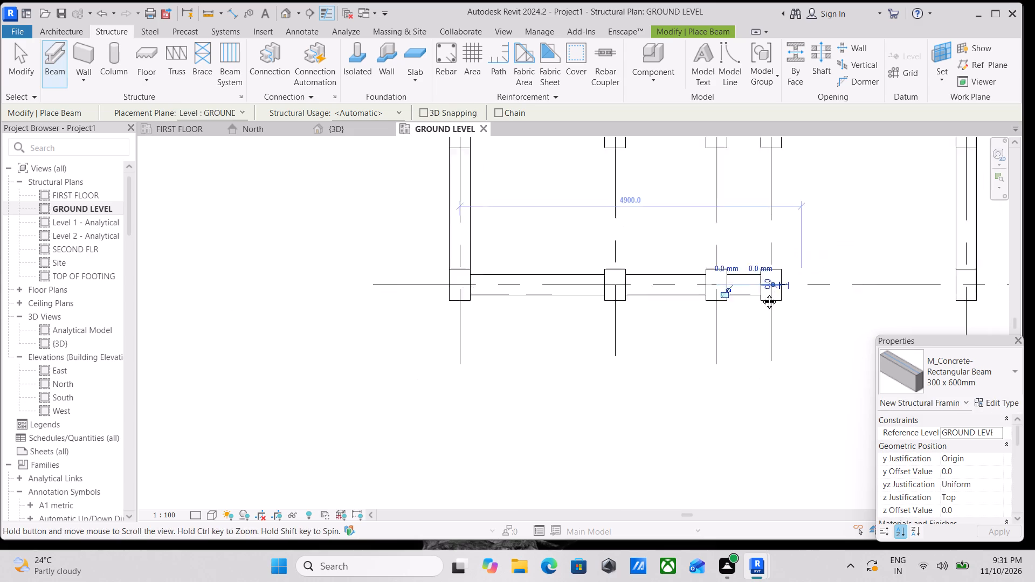
pyautogui.moveTo(761, 294); pyautogui.dragTo(755, 294, button='middle')
pyautogui.scroll(-3, 757, 294)
pyautogui.scroll(13, 756, 294)
pyautogui.press('Escape')
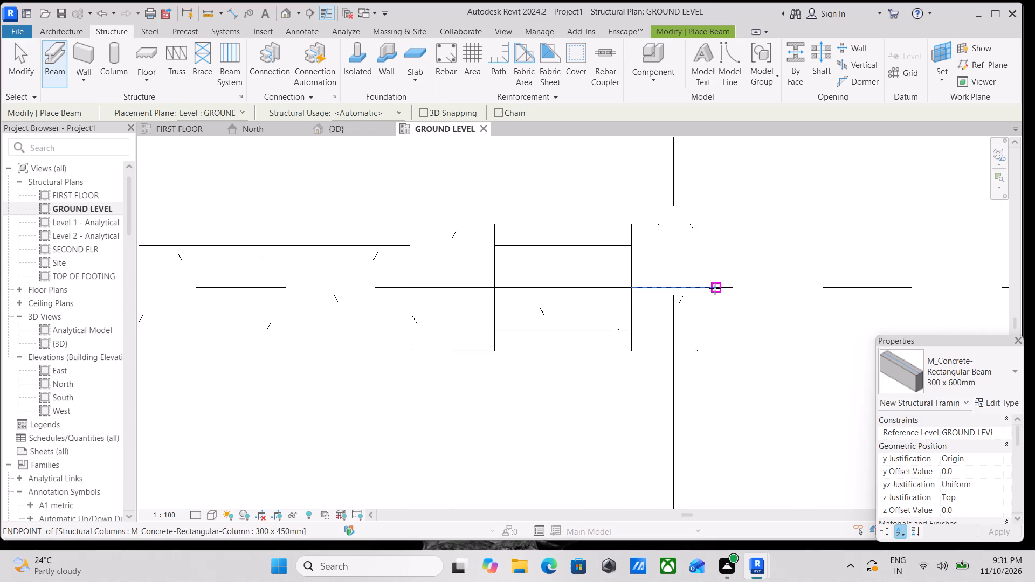
# Place a 300 x 600mm concrete beam along grid 7 between the facing sides of the columns at grids D and E.
pyautogui.click(715, 288)
pyautogui.scroll(-1, 841, 286)
pyautogui.moveTo(841, 285); pyautogui.dragTo(452, 274, button='middle')
pyautogui.scroll(-2, 570, 282)
pyautogui.moveTo(570, 282); pyautogui.dragTo(527, 283, button='middle')
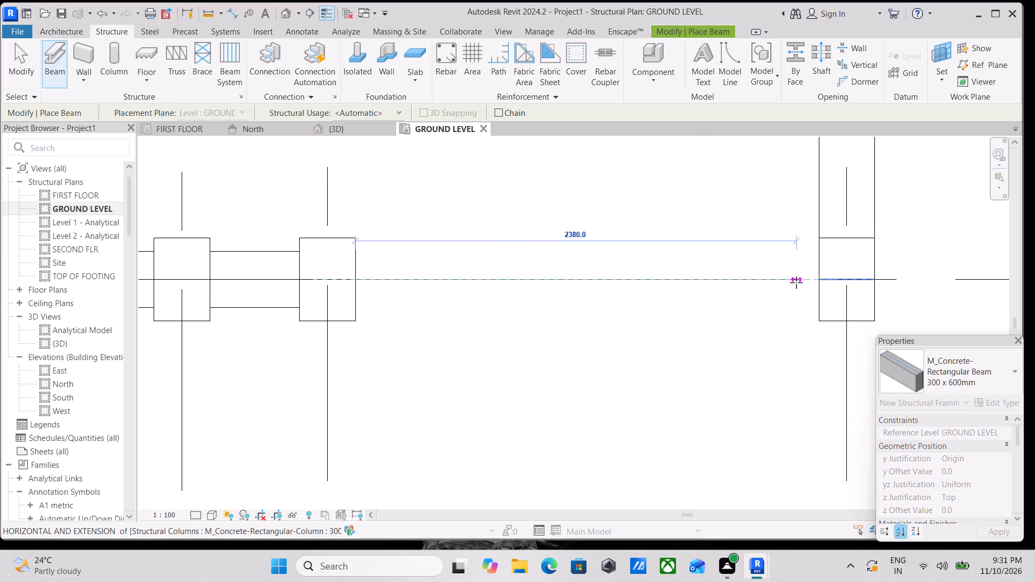
pyautogui.click(820, 282)
pyautogui.scroll(-6, 820, 282)
pyautogui.press('Escape')
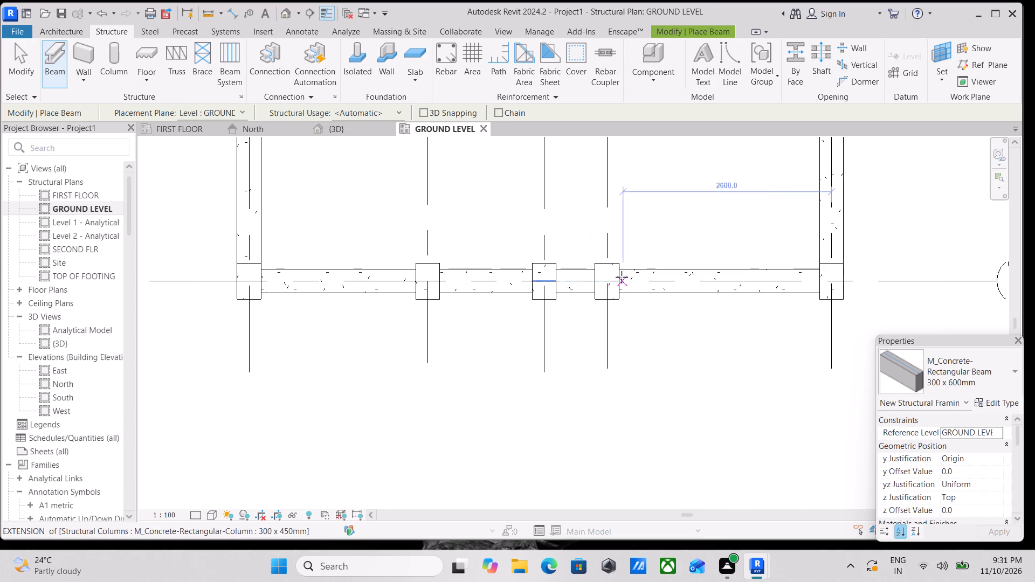
pyautogui.press('Escape')
pyautogui.scroll(2, 564, 296)
pyautogui.press('Escape')
# Align the outer edge of the grid 7 beam between A and B with the outer face of the column at A-7.
pyautogui.scroll(-4, 479, 254)
pyautogui.moveTo(480, 254); pyautogui.dragTo(694, 387, button='middle')
pyautogui.scroll(-2, 629, 307)
pyautogui.moveTo(632, 325); pyautogui.dragTo(686, 377, button='middle')
pyautogui.scroll(-1, 596, 392)
pyautogui.moveTo(594, 392); pyautogui.dragTo(586, 342, button='middle')
pyautogui.scroll(5, 585, 358)
pyautogui.press('Escape')
pyautogui.scroll(3, 592, 394)
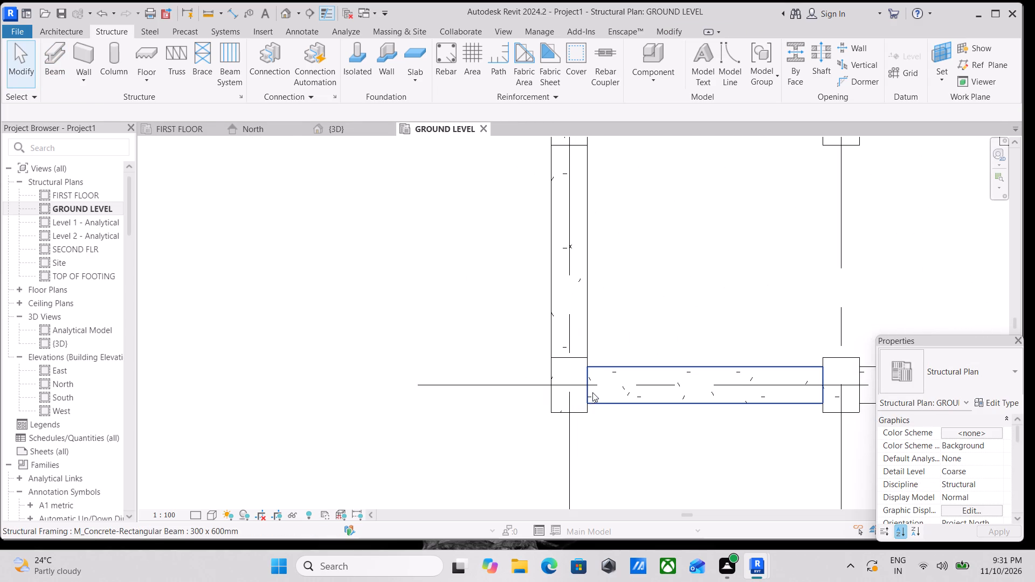
pyautogui.scroll(1, 603, 370)
pyautogui.press('Escape')
pyautogui.moveTo(617, 325); pyautogui.dragTo(590, 297, button='middle')
pyautogui.scroll(1, 590, 297)
pyautogui.write('al')
pyautogui.scroll(-3, 590, 297)
pyautogui.scroll(7, 576, 378)
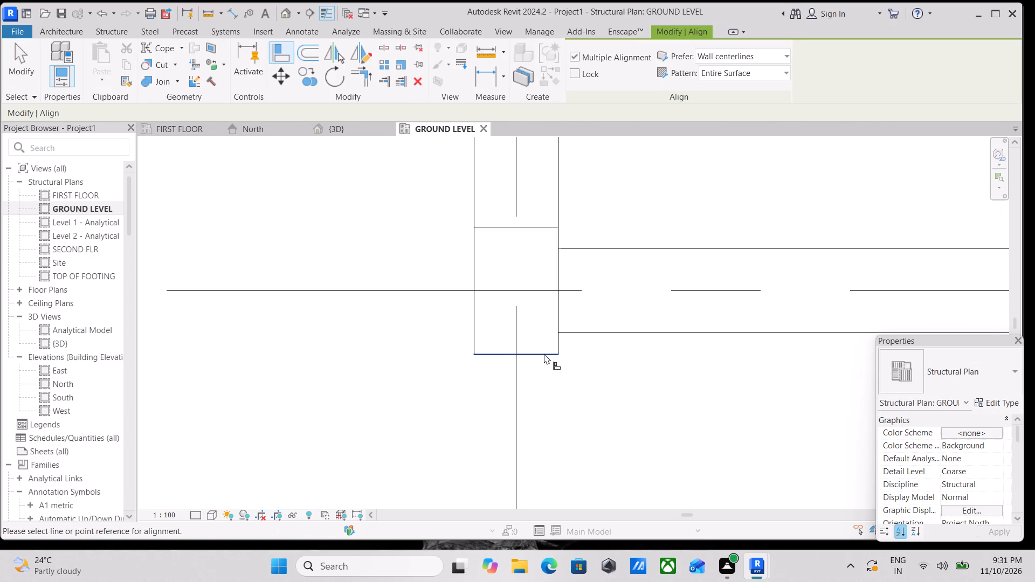
pyautogui.click(544, 354)
pyautogui.click(658, 337)
# Align the outer edges of the grid 7 beams between B and C, C and D, and D and E with the same outer column face.
pyautogui.scroll(-1, 742, 342)
pyautogui.moveTo(742, 340); pyautogui.dragTo(534, 320, button='middle')
pyautogui.scroll(-2, 778, 346)
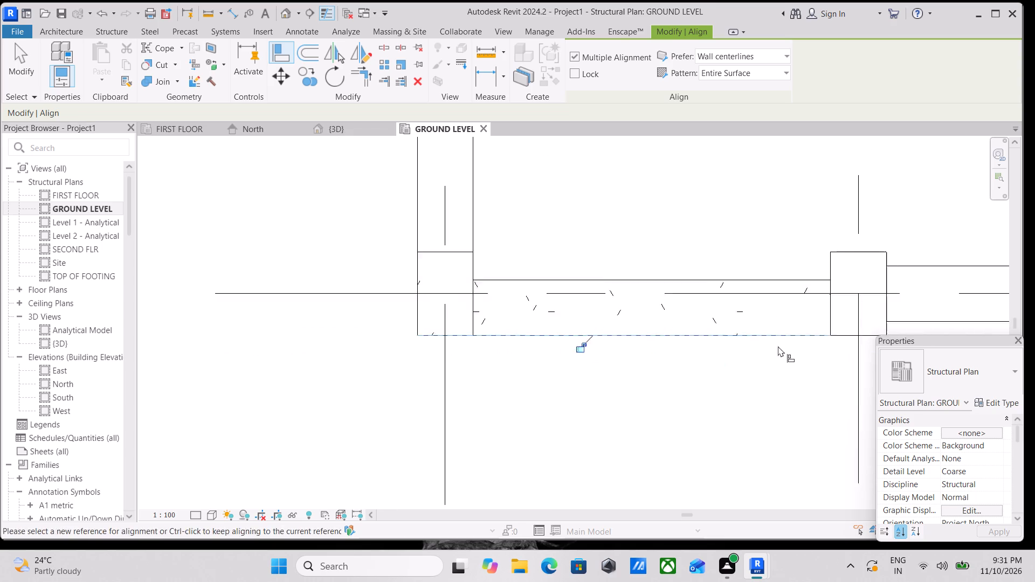
pyautogui.moveTo(771, 346); pyautogui.dragTo(554, 338, button='middle')
pyautogui.click(800, 317)
pyautogui.moveTo(798, 317); pyautogui.dragTo(617, 314, button='middle')
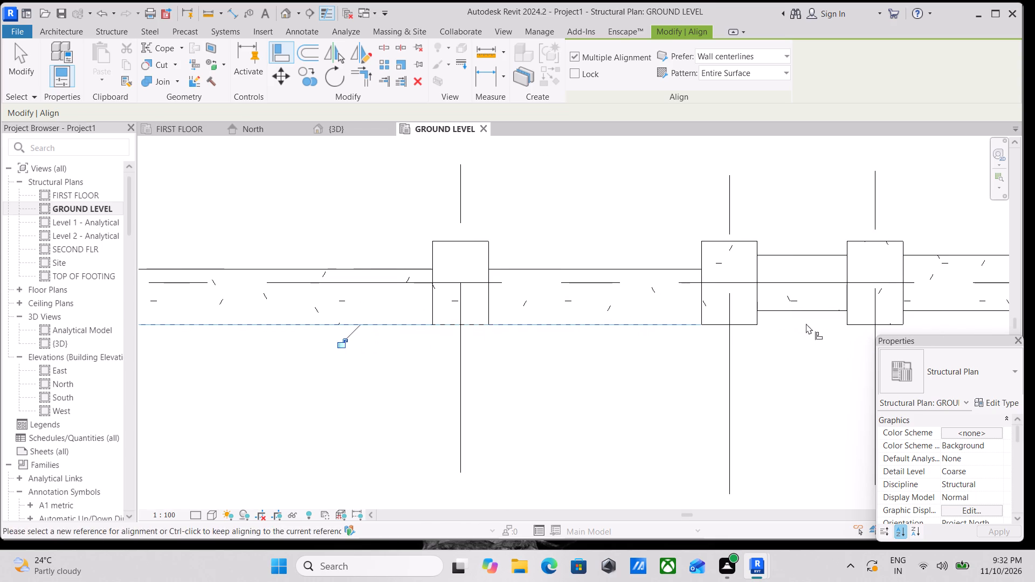
pyautogui.click(804, 311)
pyautogui.moveTo(803, 310); pyautogui.dragTo(672, 308, button='middle')
pyautogui.click(857, 311)
pyautogui.moveTo(854, 307); pyautogui.dragTo(743, 294, button='middle')
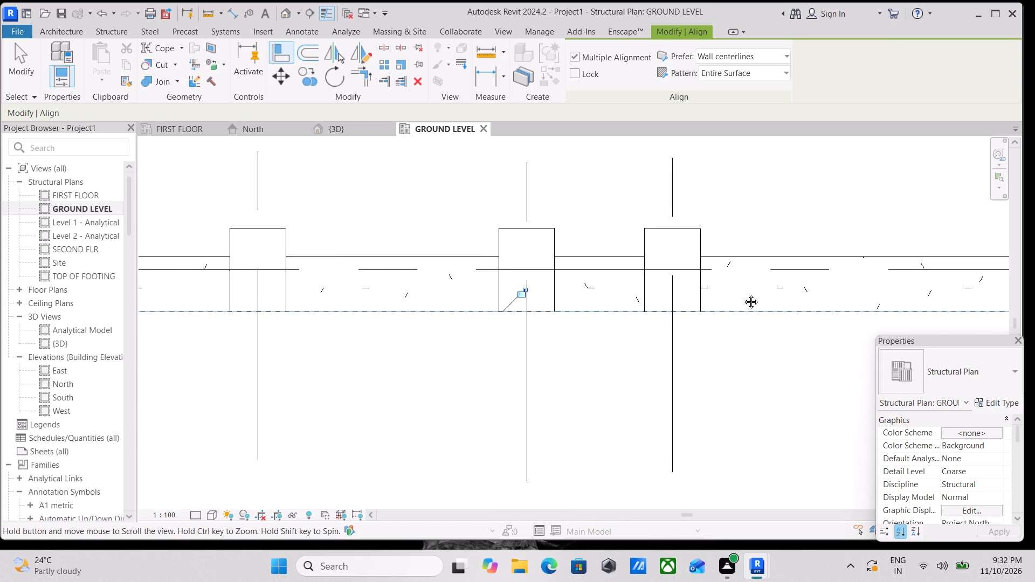
pyautogui.moveTo(743, 294); pyautogui.dragTo(684, 294, button='middle')
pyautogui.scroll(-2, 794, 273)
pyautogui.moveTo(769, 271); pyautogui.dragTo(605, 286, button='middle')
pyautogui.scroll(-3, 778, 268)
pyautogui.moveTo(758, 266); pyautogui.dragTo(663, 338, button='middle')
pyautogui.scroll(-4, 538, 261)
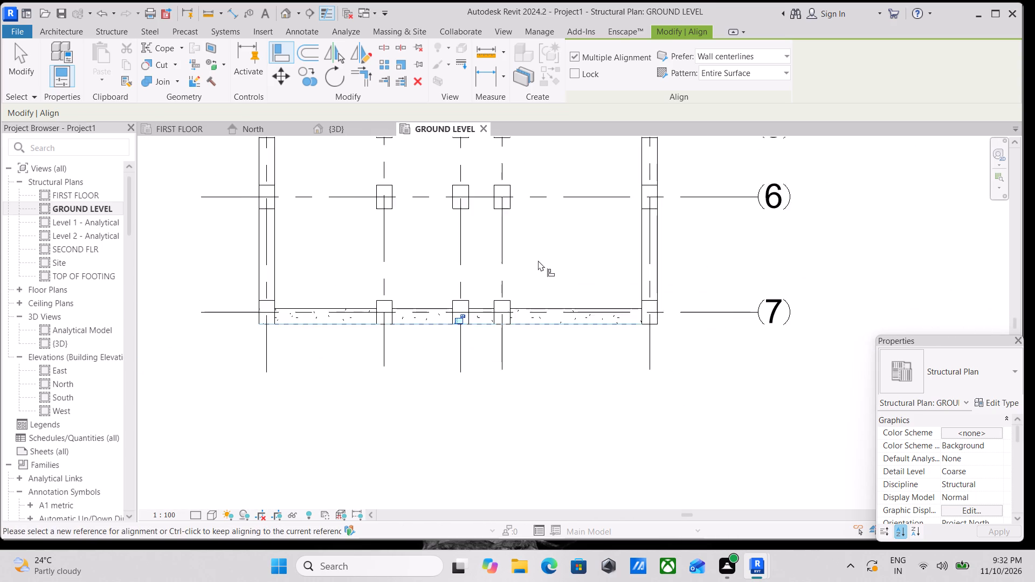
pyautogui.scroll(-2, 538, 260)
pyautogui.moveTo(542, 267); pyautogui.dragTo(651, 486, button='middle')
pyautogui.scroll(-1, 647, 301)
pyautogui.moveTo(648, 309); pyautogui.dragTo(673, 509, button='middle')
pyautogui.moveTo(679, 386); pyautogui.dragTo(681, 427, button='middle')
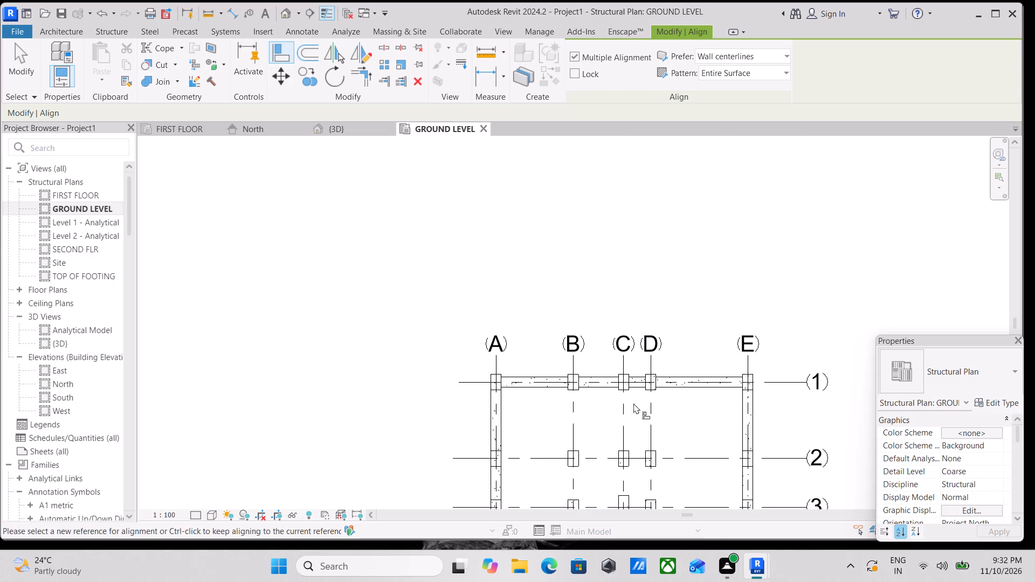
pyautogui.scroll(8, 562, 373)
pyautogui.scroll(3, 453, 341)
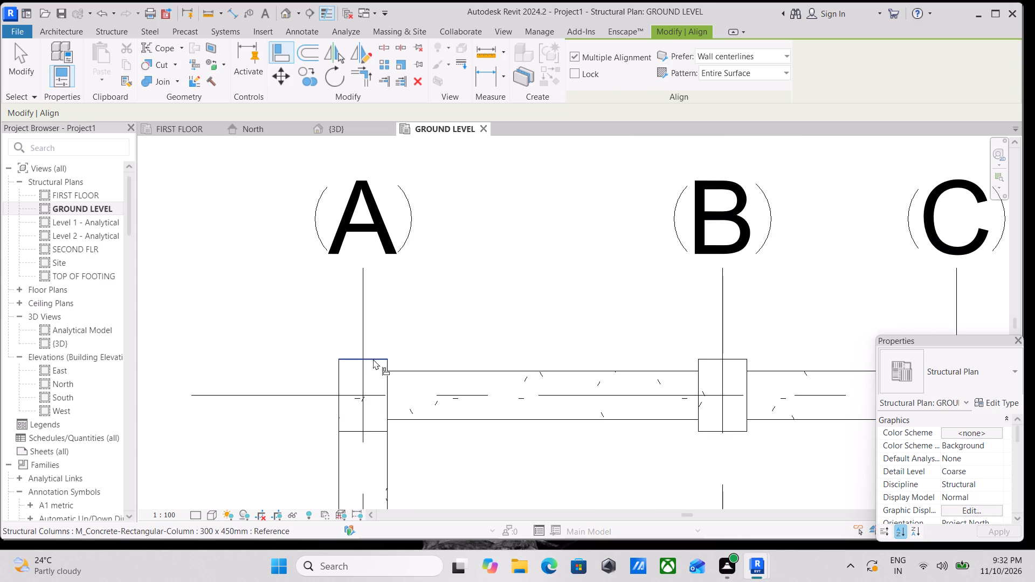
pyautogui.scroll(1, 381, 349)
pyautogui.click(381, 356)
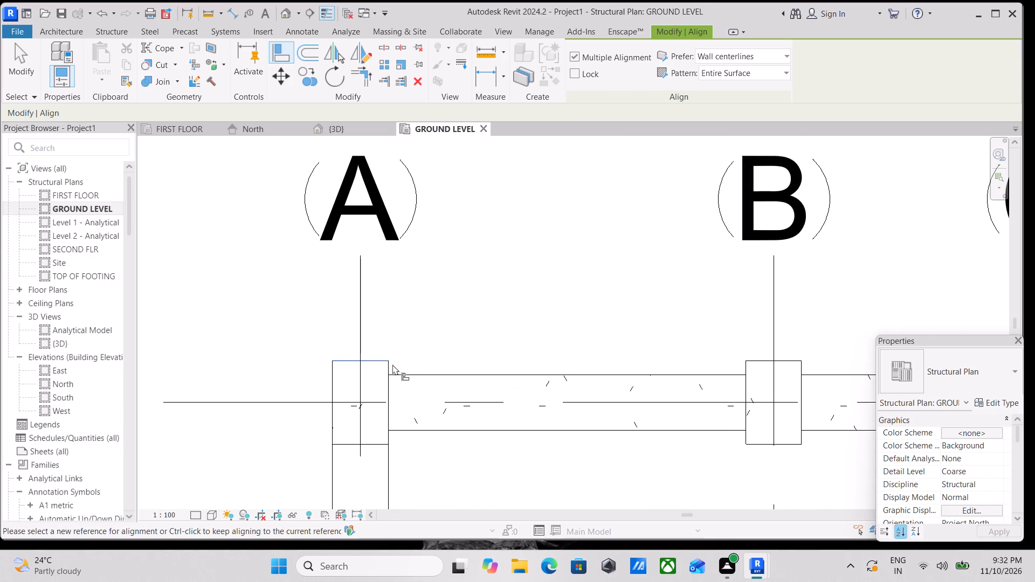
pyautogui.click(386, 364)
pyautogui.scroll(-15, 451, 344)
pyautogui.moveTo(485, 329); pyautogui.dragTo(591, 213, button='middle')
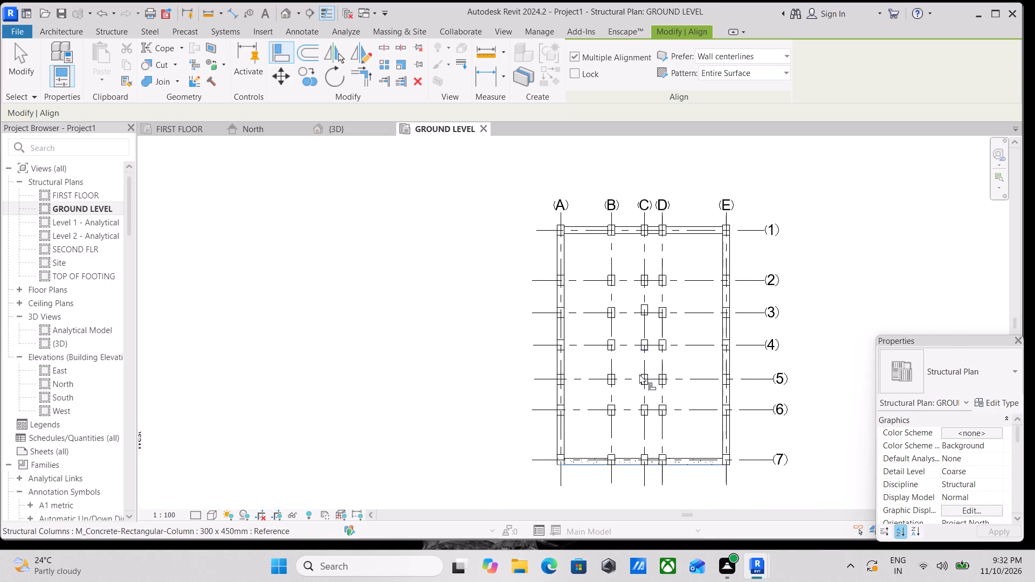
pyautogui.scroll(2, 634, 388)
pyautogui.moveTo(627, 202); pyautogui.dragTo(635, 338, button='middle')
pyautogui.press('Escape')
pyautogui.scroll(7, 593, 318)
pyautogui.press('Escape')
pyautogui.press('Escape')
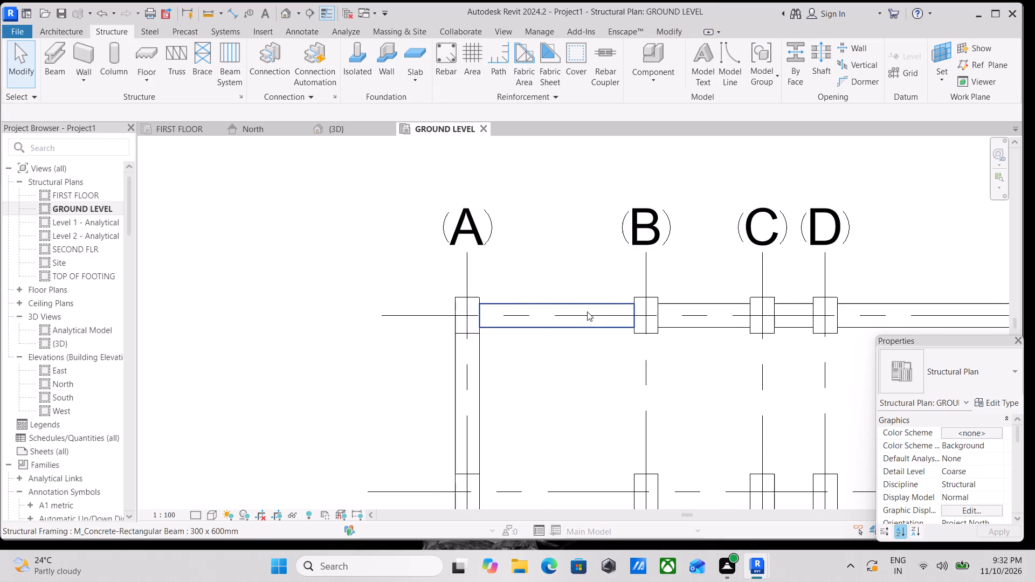
# Align the outer edges of the grid 1 beams between A and B and between B and C with the outer face of column A-1.
pyautogui.scroll(4, 585, 314)
pyautogui.write('al')
pyautogui.scroll(2, 510, 286)
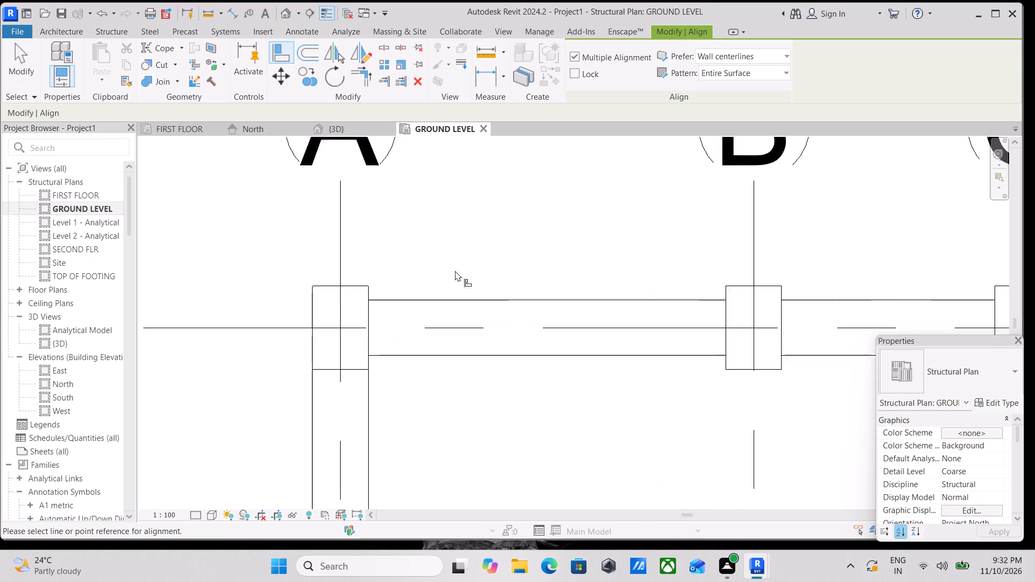
pyautogui.scroll(2, 455, 271)
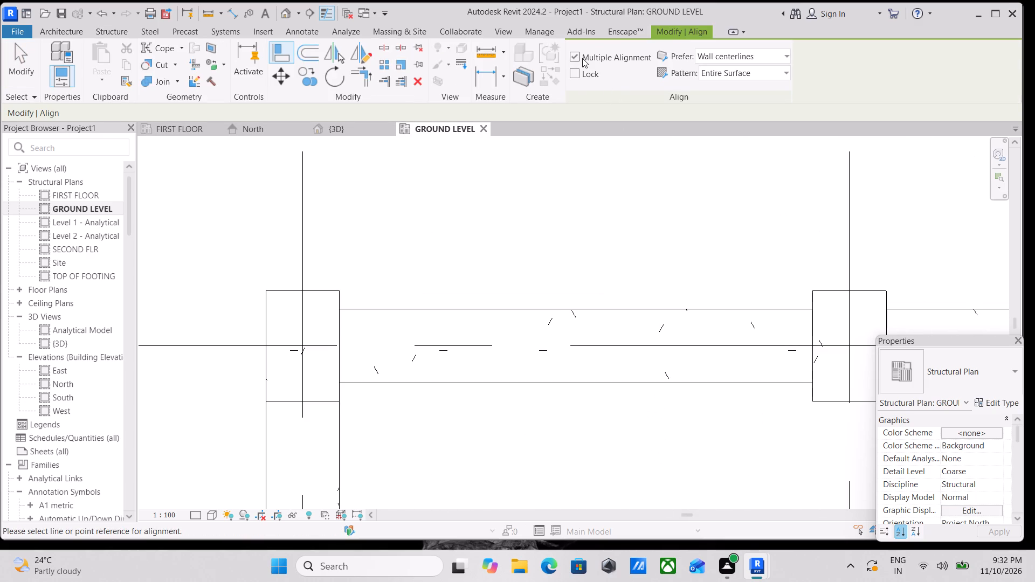
pyautogui.click(572, 53)
pyautogui.click(577, 54)
pyautogui.click(333, 287)
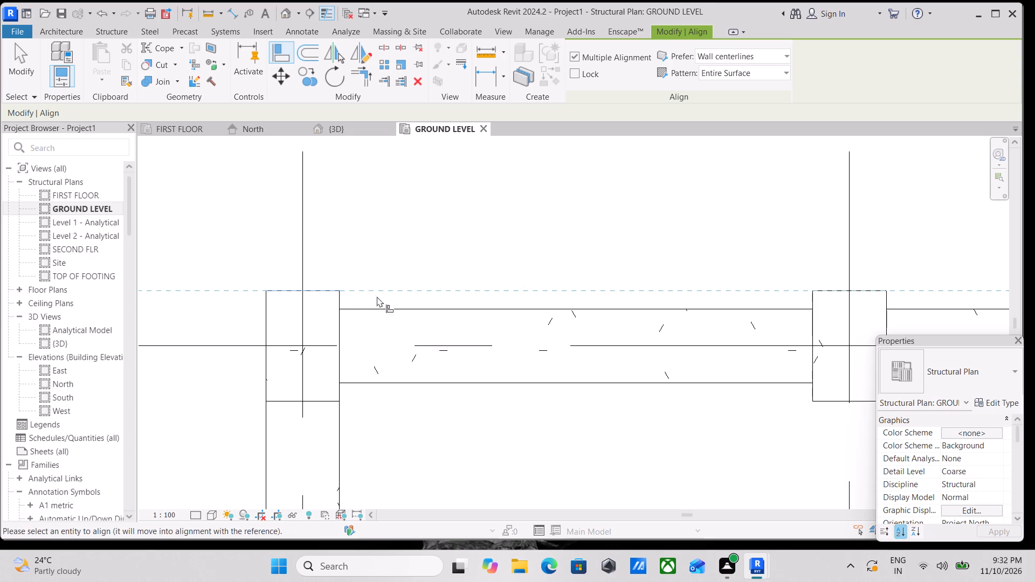
pyautogui.click(391, 306)
pyautogui.scroll(-2, 599, 238)
pyautogui.moveTo(599, 236); pyautogui.dragTo(556, 247, button='middle')
pyautogui.scroll(-2, 570, 249)
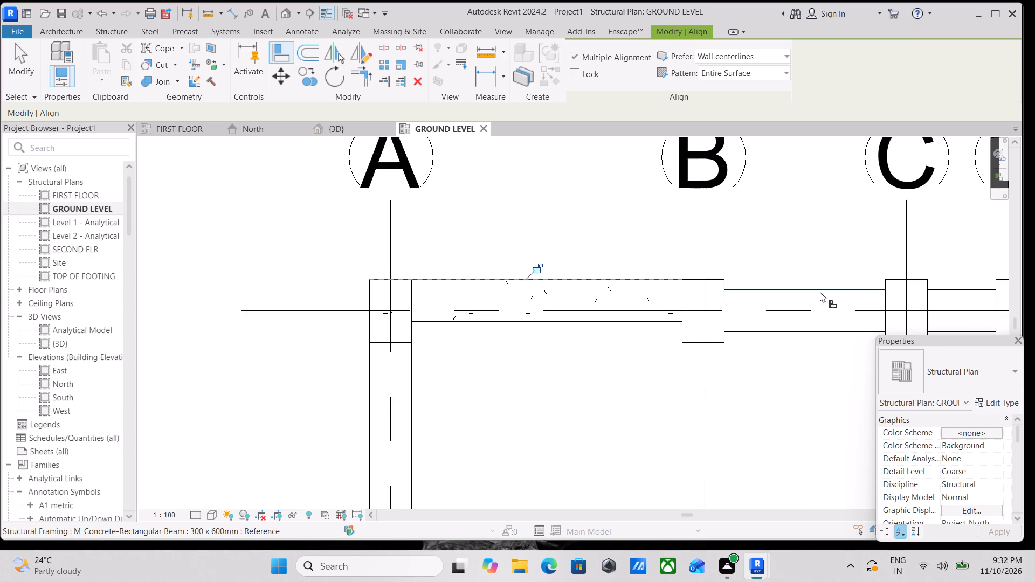
pyautogui.scroll(2, 869, 288)
pyautogui.click(852, 288)
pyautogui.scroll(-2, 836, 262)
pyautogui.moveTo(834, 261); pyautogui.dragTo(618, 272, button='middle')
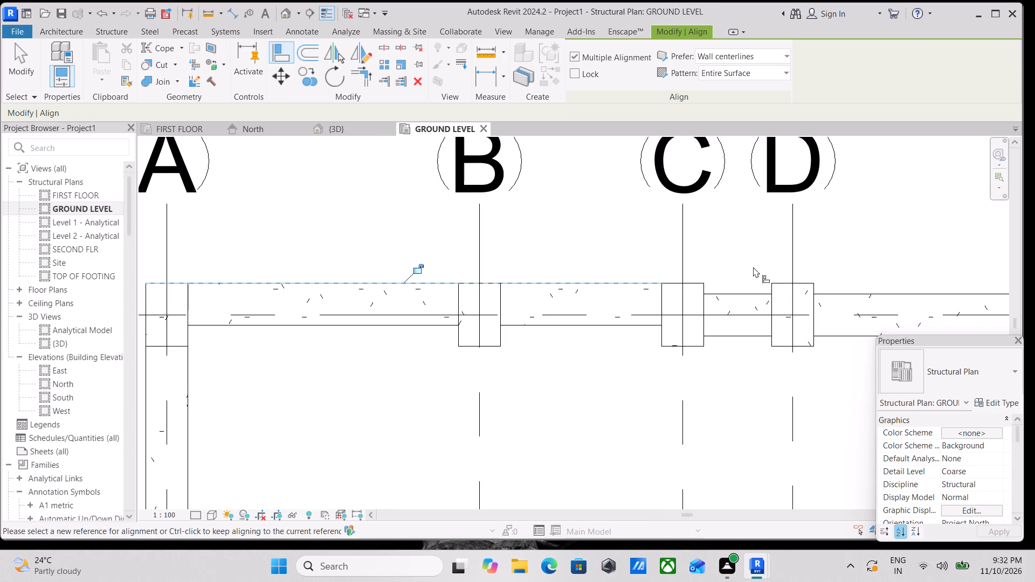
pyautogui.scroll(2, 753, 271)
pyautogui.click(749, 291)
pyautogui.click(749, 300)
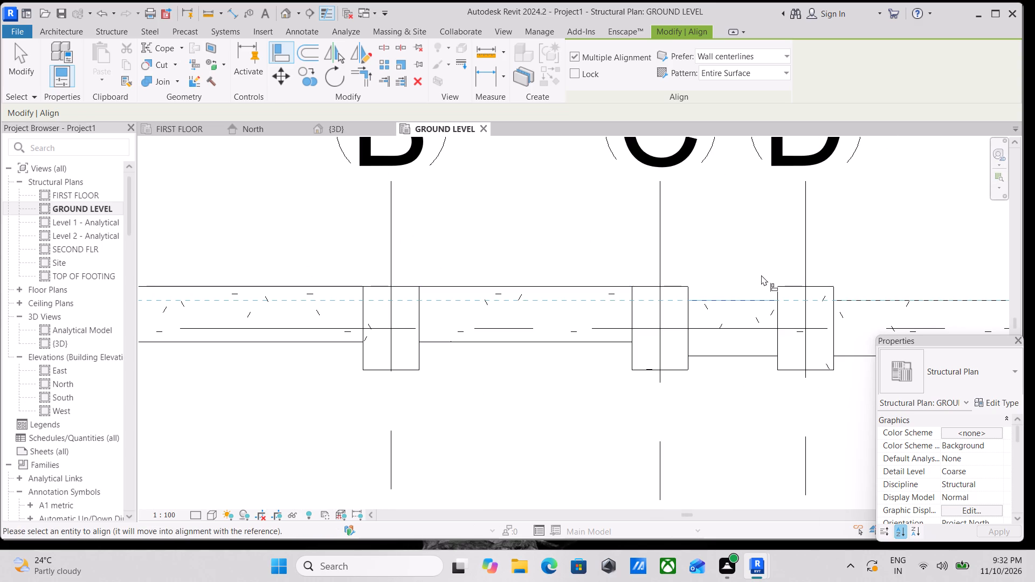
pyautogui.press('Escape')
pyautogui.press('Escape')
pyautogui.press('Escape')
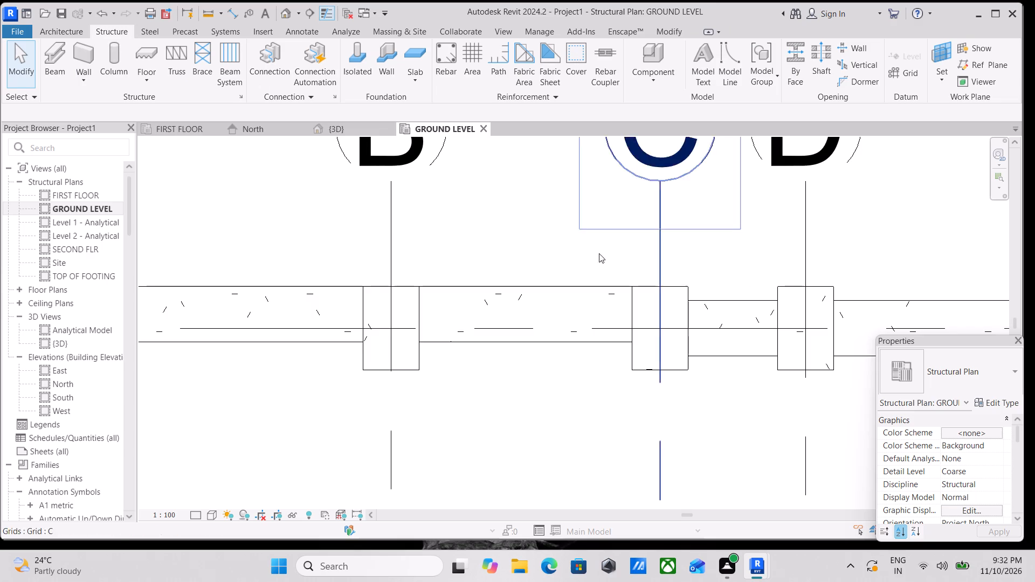
# Align the outer edges of the grid 1 beams between C and D and between D and E with the aligned B–C beam's outer edge.
pyautogui.scroll(4, 576, 250)
pyautogui.press('Escape')
pyautogui.write('al')
pyautogui.scroll(-5, 572, 253)
pyautogui.moveTo(575, 252); pyautogui.dragTo(496, 253, button='middle')
pyautogui.scroll(3, 496, 254)
pyautogui.click(537, 296)
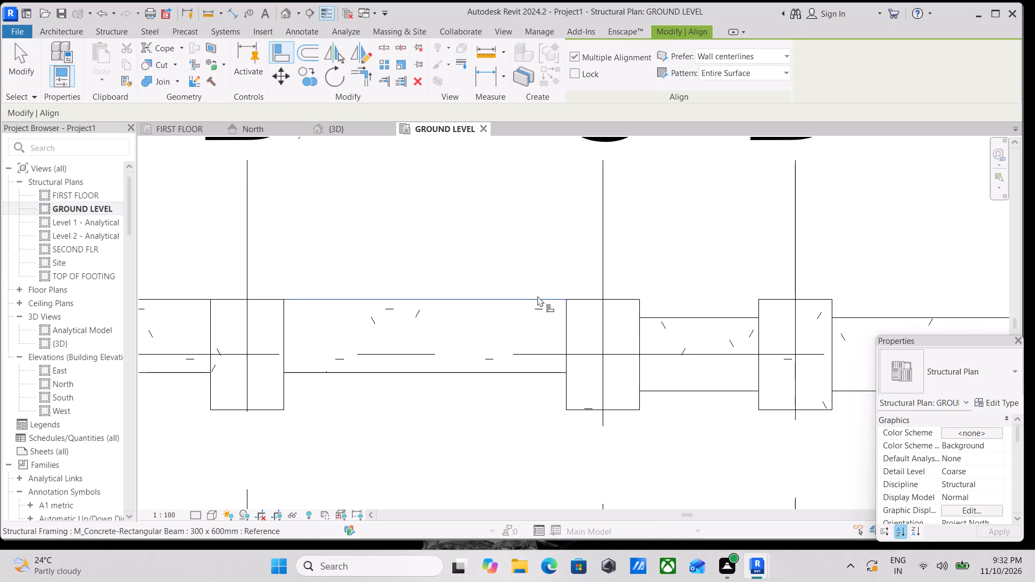
pyautogui.click(688, 316)
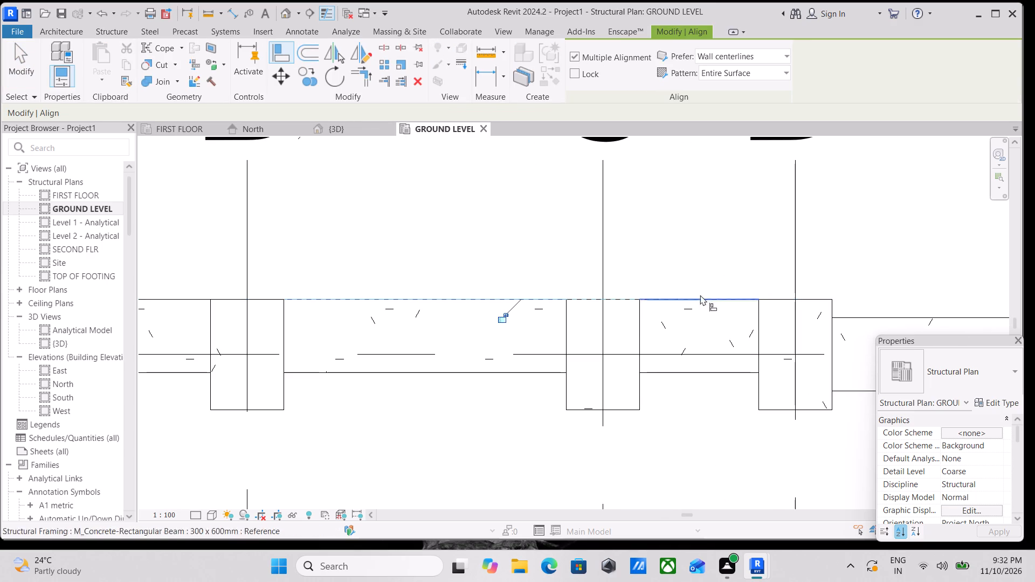
pyautogui.scroll(-2, 706, 285)
pyautogui.moveTo(705, 284); pyautogui.dragTo(515, 271, button='middle')
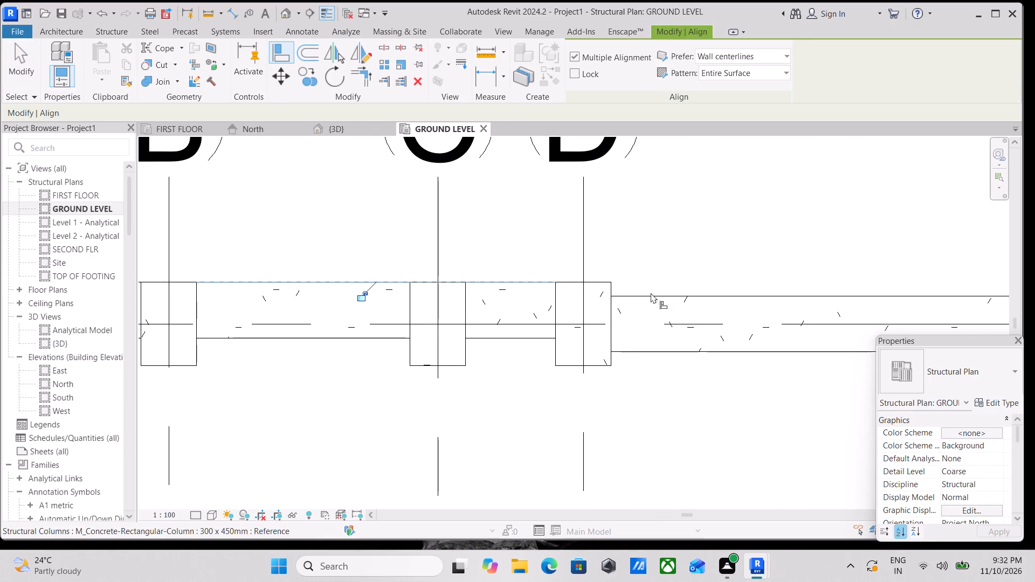
pyautogui.click(699, 296)
pyautogui.scroll(-6, 700, 296)
pyautogui.moveTo(789, 265); pyautogui.dragTo(671, 247, button='middle')
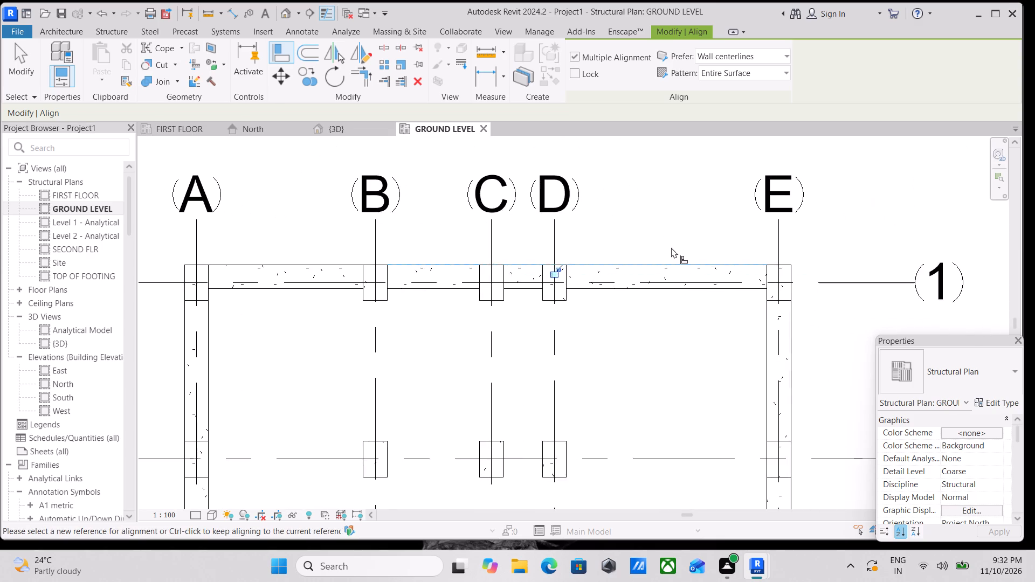
pyautogui.scroll(-1, 671, 247)
pyautogui.press('Escape')
pyautogui.press('Escape')
pyautogui.press('Escape')
pyautogui.scroll(-3, 671, 248)
pyautogui.press('Escape')
# Examine the perimeter beams around the whole ground-level plan, from grid 1 down to grid 7.
pyautogui.moveTo(595, 288); pyautogui.dragTo(614, 276, button='middle')
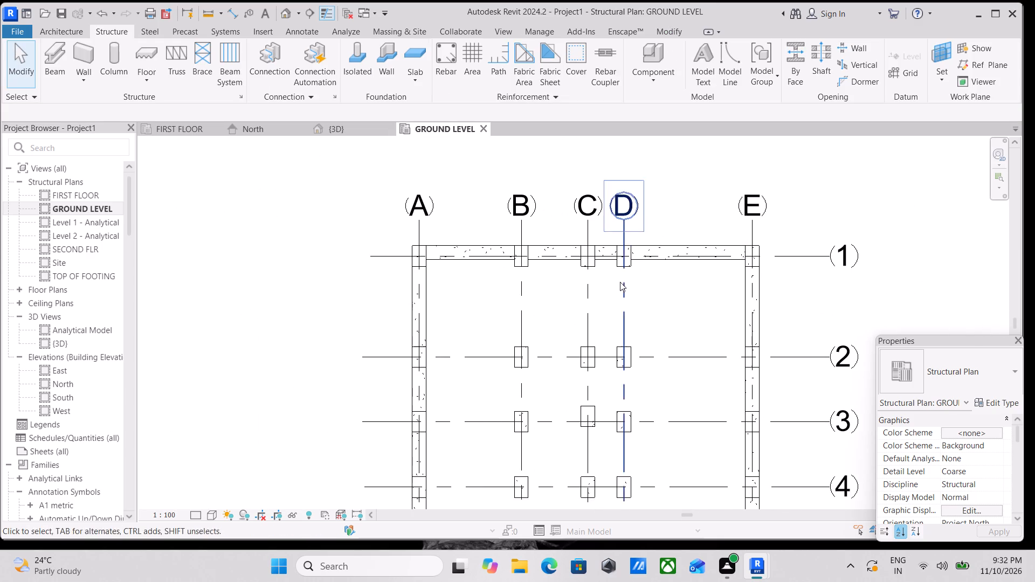
pyautogui.scroll(-4, 620, 282)
pyautogui.scroll(-1, 663, 385)
pyautogui.moveTo(667, 412); pyautogui.dragTo(694, 281, button='middle')
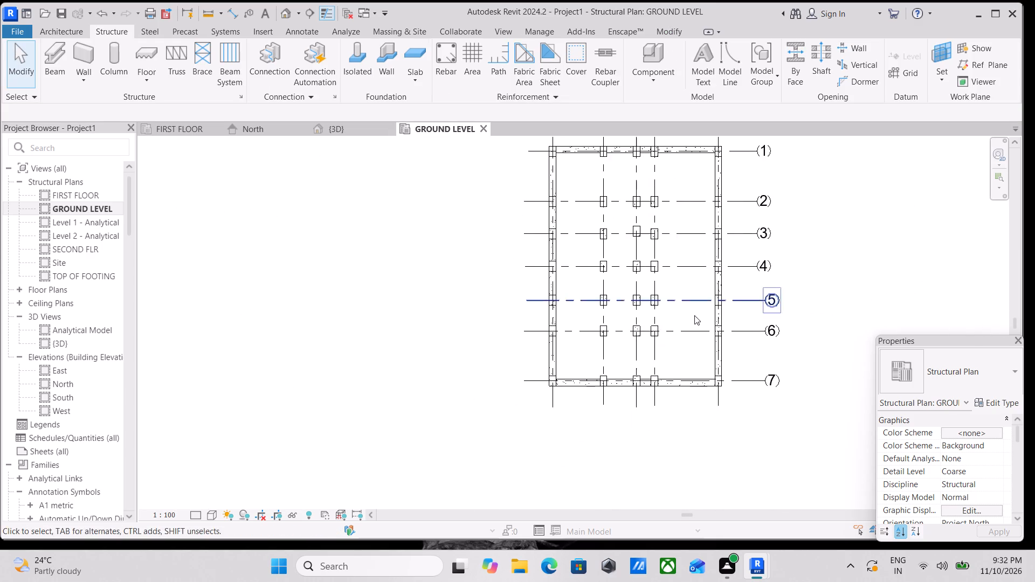
pyautogui.moveTo(684, 342); pyautogui.dragTo(693, 317, button='middle')
pyautogui.scroll(3, 679, 342)
pyautogui.moveTo(657, 354); pyautogui.dragTo(691, 489, button='middle')
pyautogui.moveTo(652, 404); pyautogui.dragTo(638, 523, button='middle')
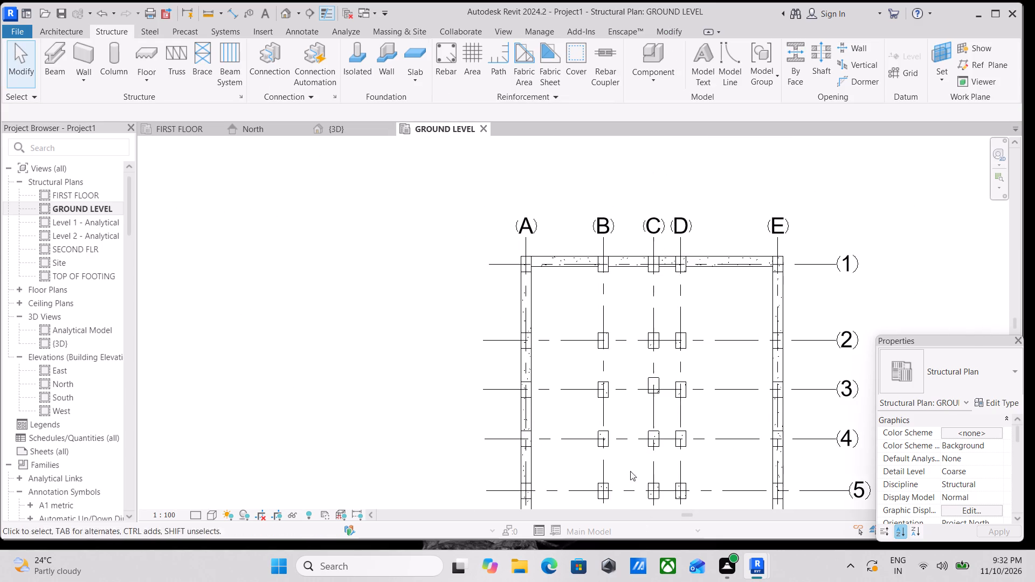
pyautogui.moveTo(622, 370); pyautogui.dragTo(620, 442, button='middle')
pyautogui.scroll(3, 620, 441)
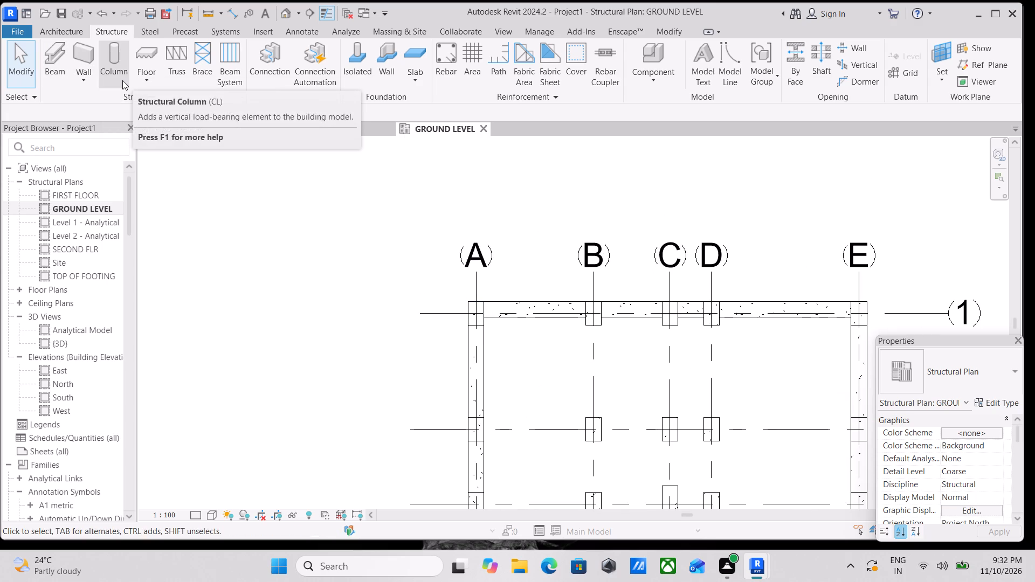
# Place a 300 x 600mm concrete beam along grid B between the facing sides of the columns at grids 1 and 2.
pyautogui.click(54, 74)
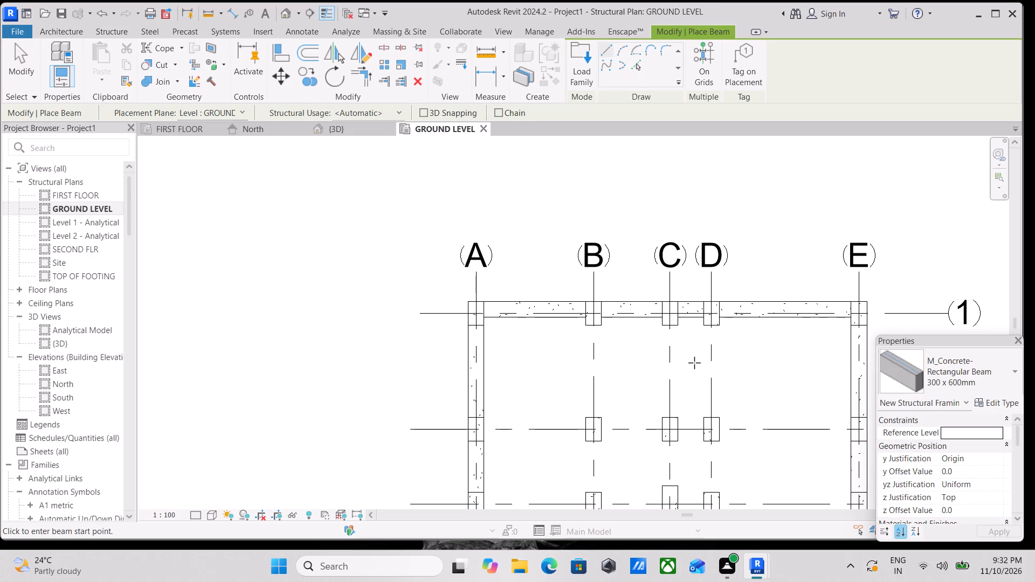
pyautogui.scroll(2, 693, 363)
pyautogui.scroll(7, 547, 302)
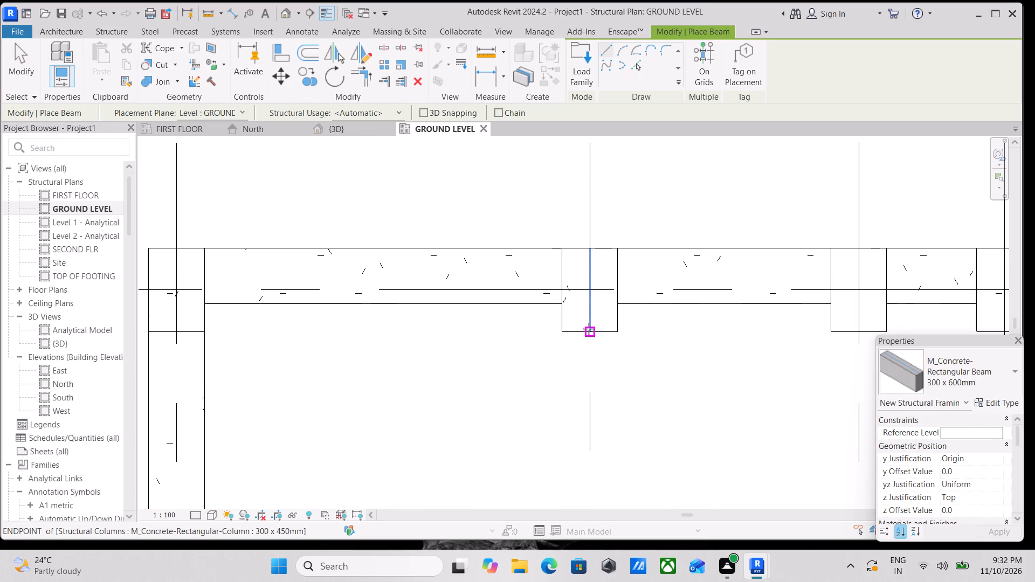
pyautogui.click(589, 329)
pyautogui.moveTo(583, 427); pyautogui.dragTo(584, 192, button='middle')
pyautogui.scroll(-4, 577, 278)
pyautogui.moveTo(581, 294); pyautogui.dragTo(576, 256, button='middle')
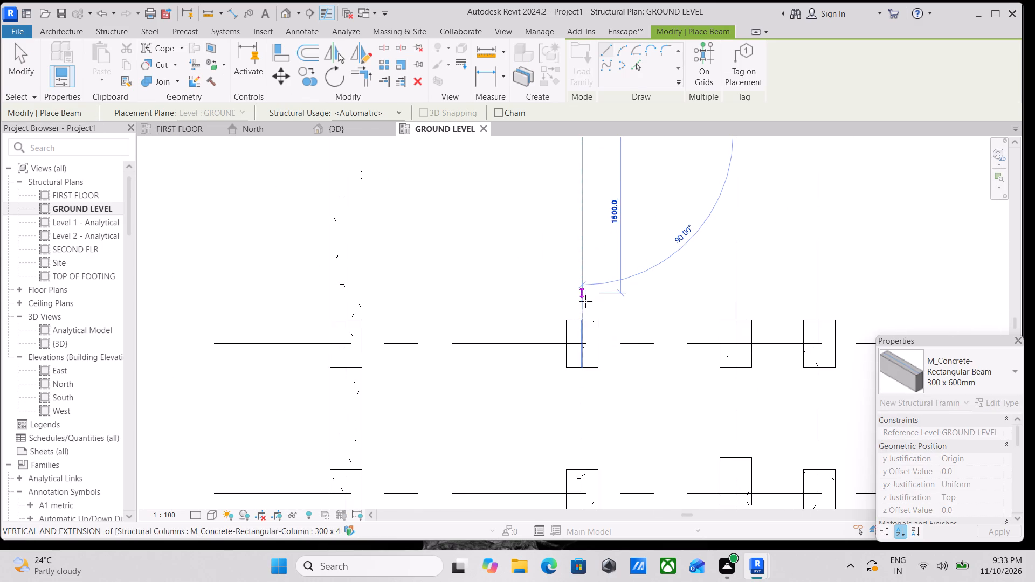
pyautogui.click(585, 322)
pyautogui.press('Escape')
# Place a 300 x 600mm concrete beam along grid B between the facing sides of the columns at grids 2 and 3.
pyautogui.scroll(-4, 585, 321)
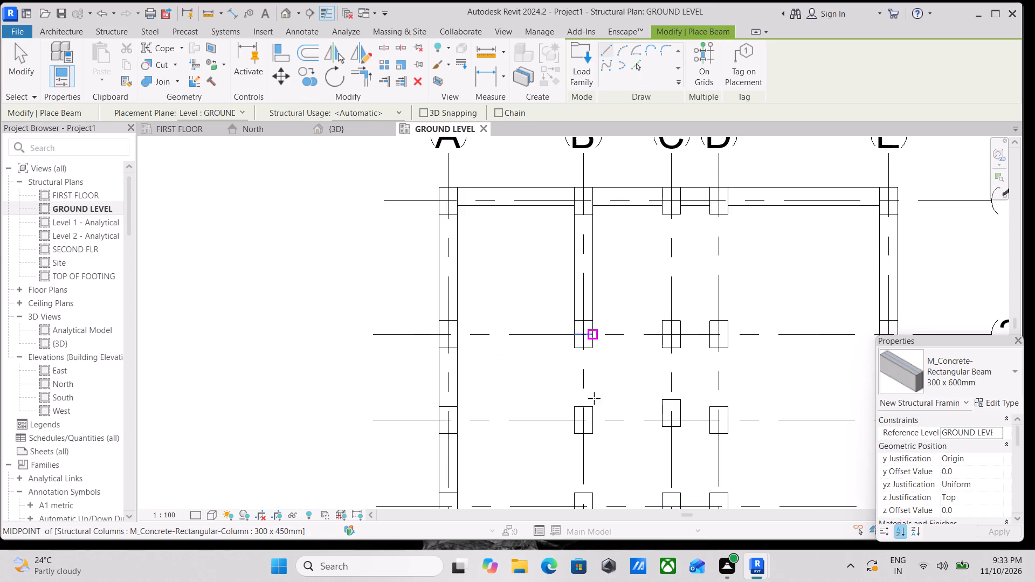
pyautogui.moveTo(592, 371); pyautogui.dragTo(597, 276, button='middle')
pyautogui.scroll(7, 594, 277)
pyautogui.click(588, 223)
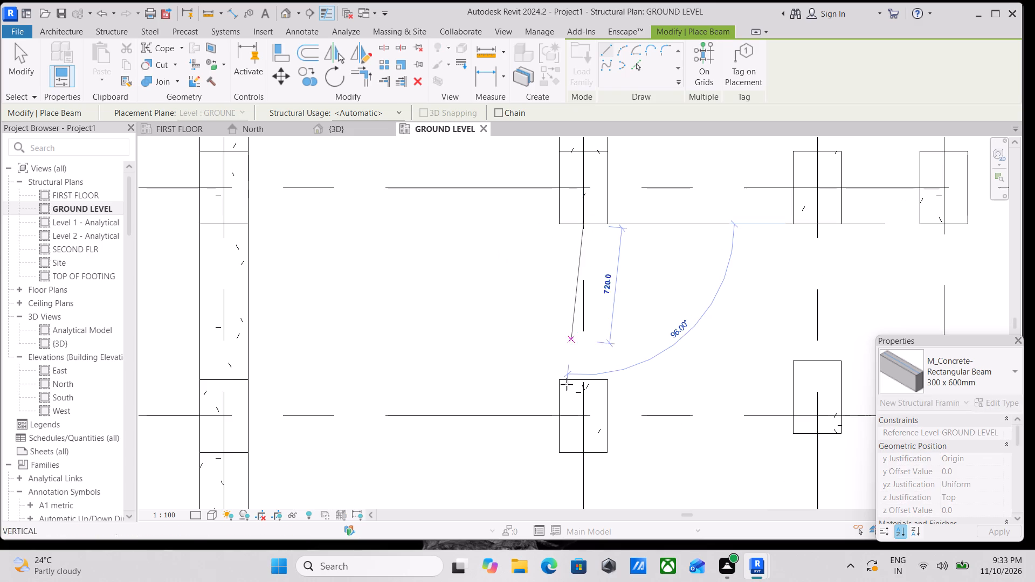
pyautogui.moveTo(568, 386); pyautogui.dragTo(579, 328, button='middle')
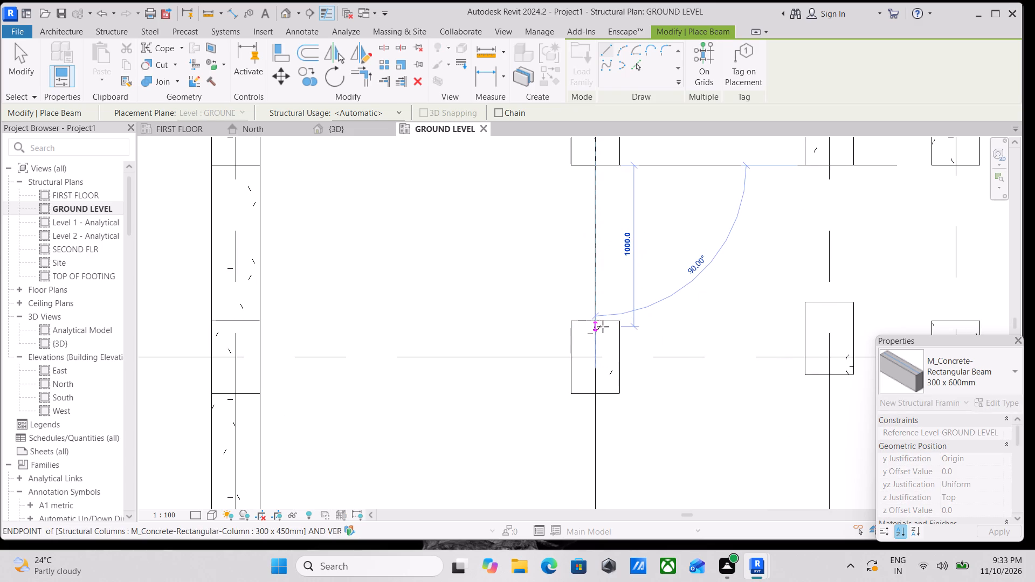
pyautogui.click(602, 325)
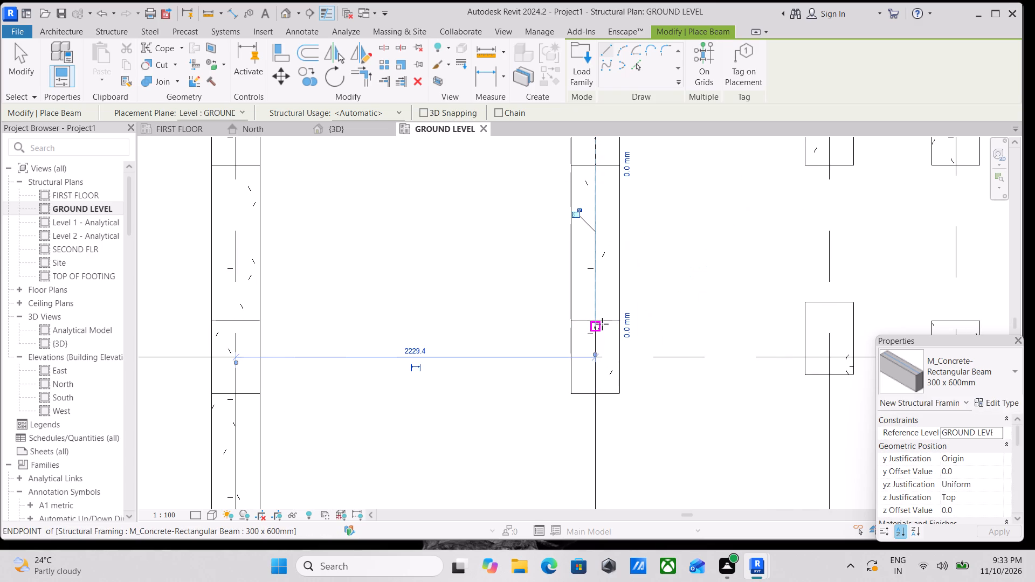
pyautogui.scroll(-3, 602, 324)
pyautogui.press('Escape')
# Place a 300 x 600mm concrete beam along grid B between the facing sides of the columns at grids 3 and 4.
pyautogui.scroll(-4, 613, 322)
pyautogui.moveTo(613, 322); pyautogui.dragTo(632, 258, button='middle')
pyautogui.scroll(8, 617, 313)
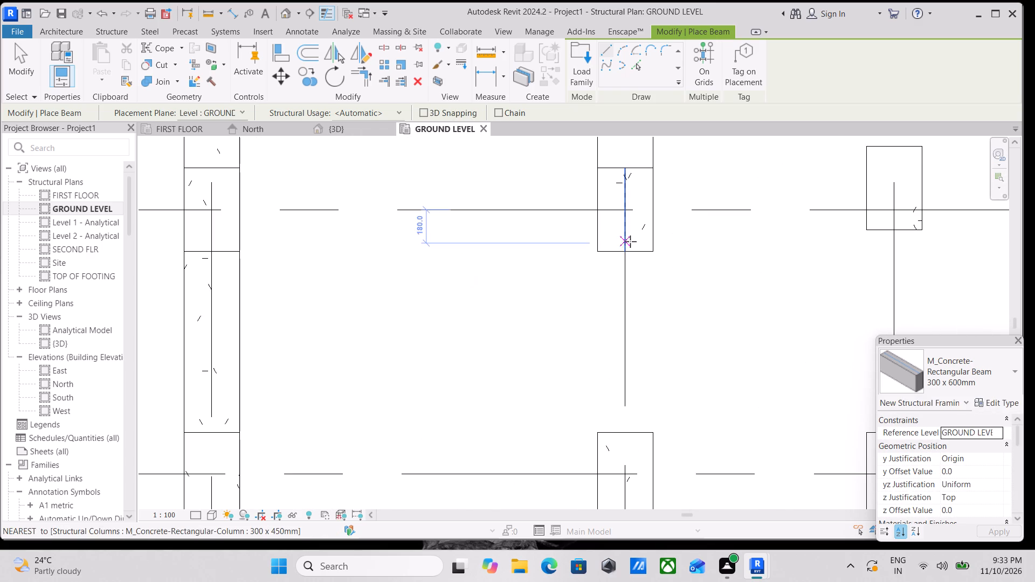
pyautogui.click(627, 247)
pyautogui.moveTo(626, 377); pyautogui.dragTo(631, 307, button='middle')
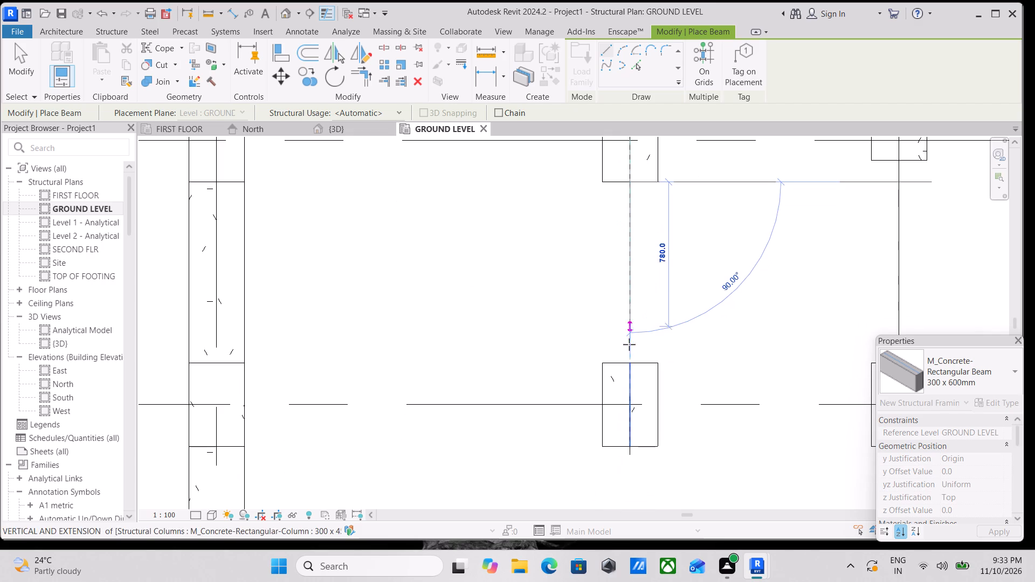
pyautogui.click(627, 366)
pyautogui.scroll(-6, 627, 364)
pyautogui.press('Escape')
# Place a 300 x 600mm concrete beam along grid B between the facing sides of the columns at grids 4 and 5.
pyautogui.scroll(-5, 670, 344)
pyautogui.moveTo(670, 341); pyautogui.dragTo(681, 258, button='middle')
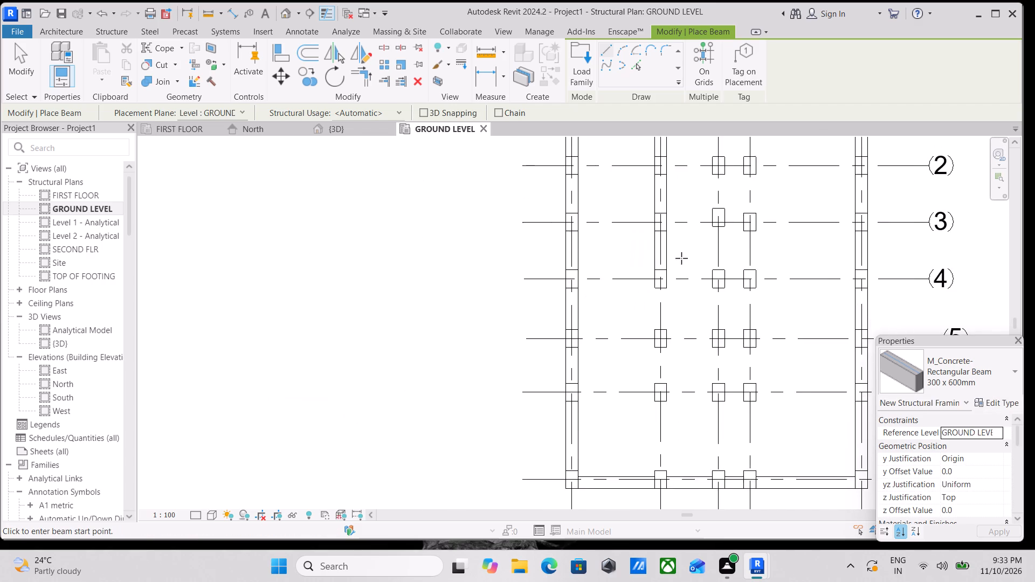
pyautogui.scroll(9, 672, 300)
pyautogui.click(637, 264)
pyautogui.moveTo(640, 376); pyautogui.dragTo(650, 312, button='middle')
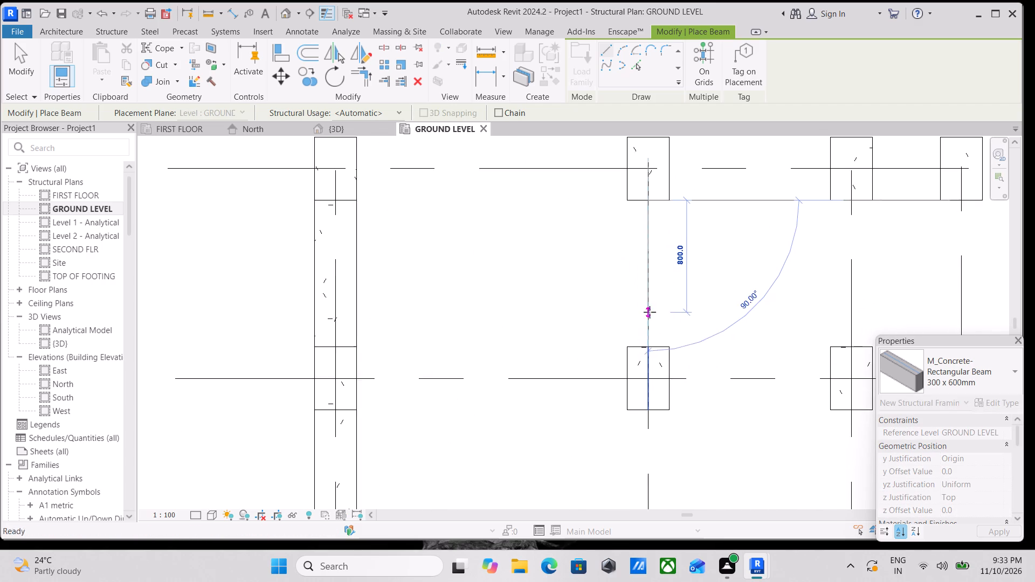
pyautogui.scroll(1, 650, 314)
pyautogui.click(651, 357)
# Place a 300 x 600mm concrete beam along grid B between the facing sides of the columns at grids 5 and 6.
pyautogui.scroll(-4, 655, 352)
pyautogui.moveTo(657, 346); pyautogui.dragTo(680, 219, button='middle')
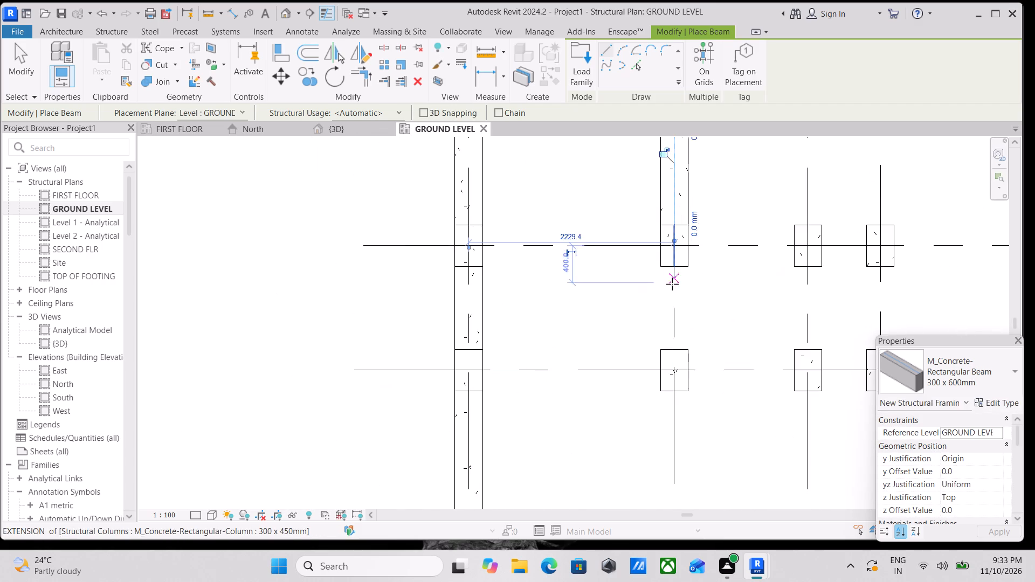
pyautogui.scroll(4, 672, 286)
pyautogui.click(674, 252)
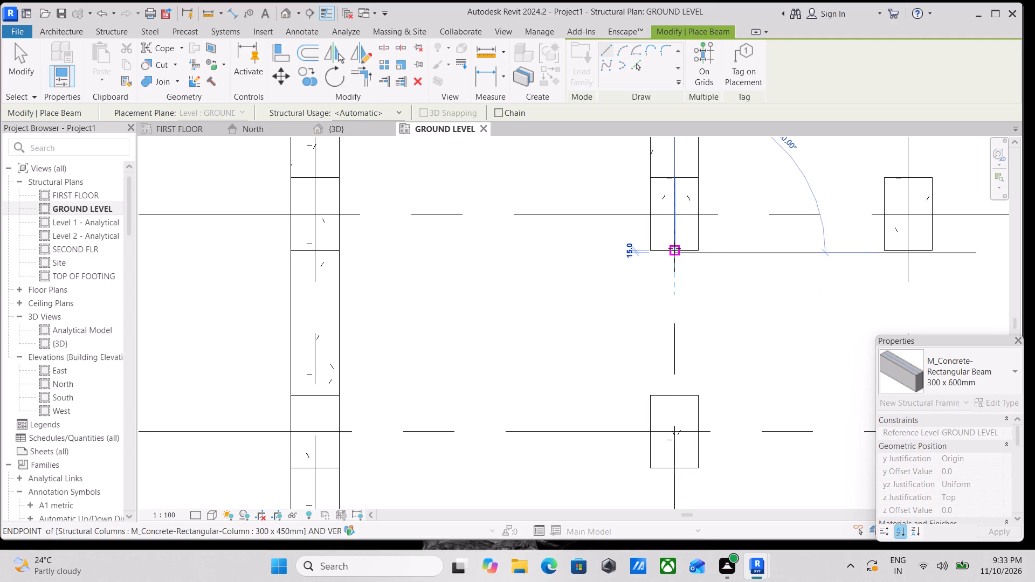
pyautogui.press('Escape')
pyautogui.click(675, 245)
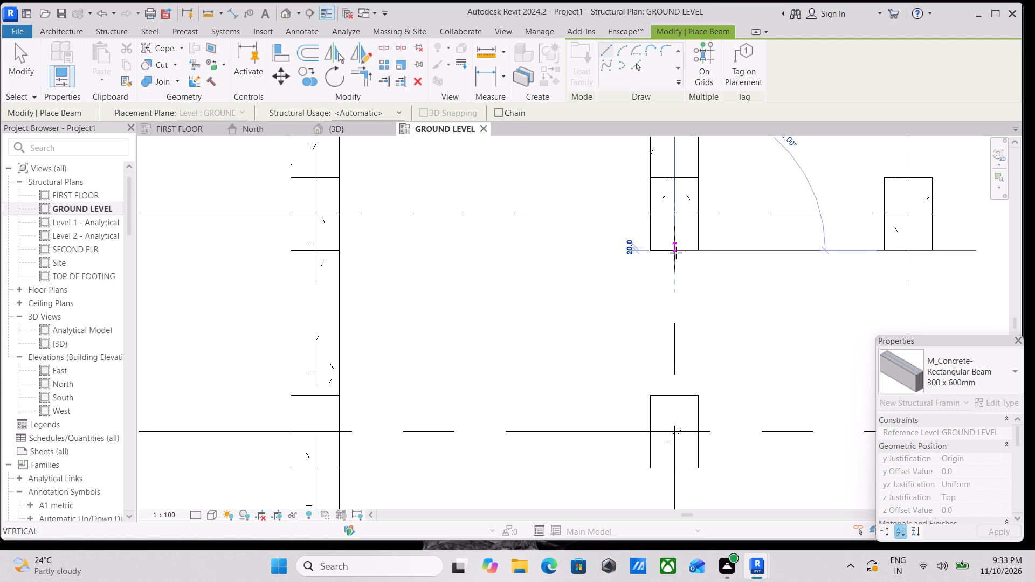
pyautogui.click(675, 400)
pyautogui.press('Escape')
# Place a 300 x 600mm concrete beam along grid B between the facing sides of the columns at grids 6 and 7.
pyautogui.scroll(-9, 688, 382)
pyautogui.moveTo(707, 368); pyautogui.dragTo(710, 264, button='middle')
pyautogui.scroll(9, 708, 289)
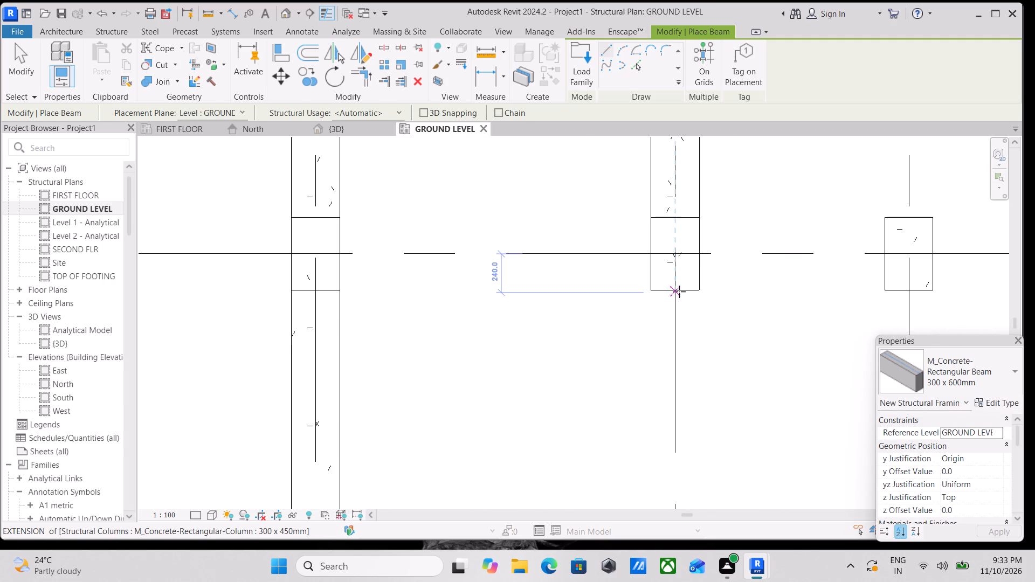
pyautogui.scroll(4, 679, 291)
pyautogui.click(672, 286)
pyautogui.scroll(-3, 671, 364)
pyautogui.moveTo(671, 364); pyautogui.dragTo(671, 219, button='middle')
pyautogui.scroll(1, 671, 210)
pyautogui.scroll(-7, 668, 296)
pyautogui.moveTo(666, 301); pyautogui.dragTo(664, 220, button='middle')
pyautogui.click(666, 311)
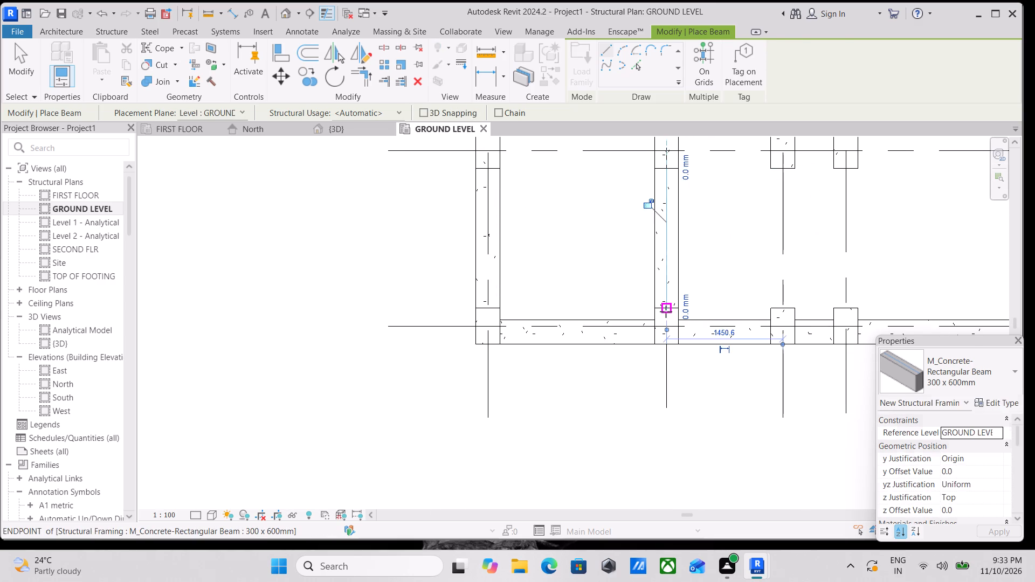
pyautogui.scroll(-6, 666, 311)
pyautogui.press('Escape')
# Place a 300 x 600mm concrete beam along grid C between the facing sides of the columns at grids 1 and 2.
pyautogui.scroll(-2, 701, 254)
pyautogui.moveTo(699, 253); pyautogui.dragTo(561, 387, button='middle')
pyautogui.scroll(-2, 618, 257)
pyautogui.moveTo(615, 265); pyautogui.dragTo(578, 309, button='middle')
pyautogui.scroll(4, 554, 264)
pyautogui.scroll(8, 564, 221)
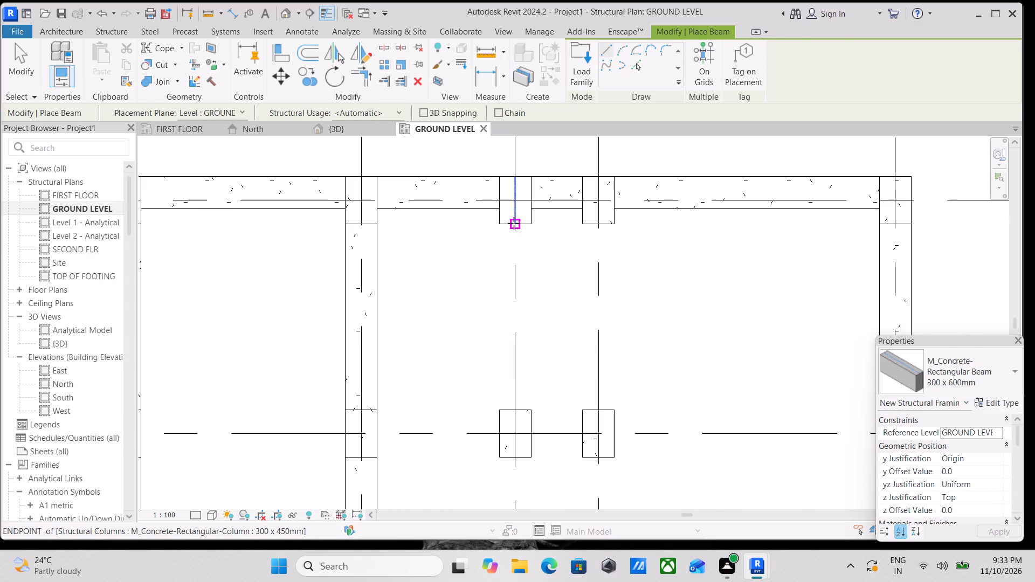
pyautogui.click(514, 223)
pyautogui.moveTo(509, 342); pyautogui.dragTo(540, 261, button='middle')
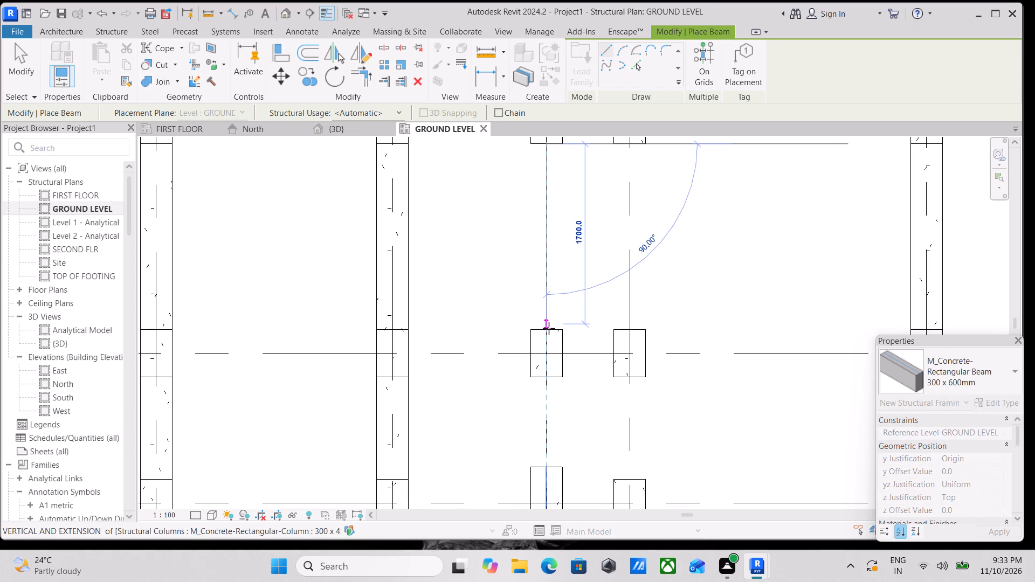
pyautogui.click(549, 331)
pyautogui.scroll(-4, 549, 331)
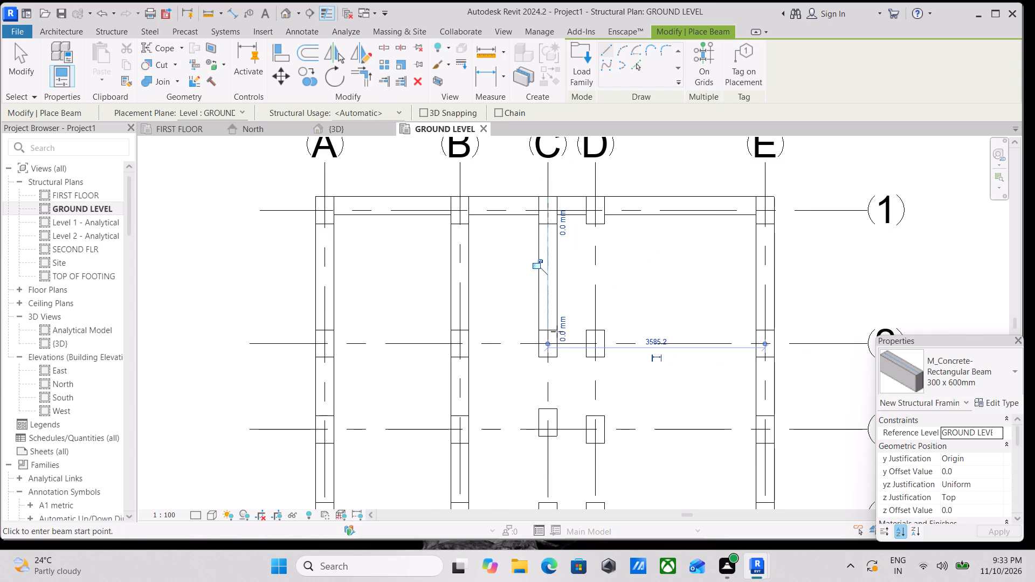
pyautogui.press('Escape')
# Place a 300 x 600mm concrete beam along grid C between the facing sides of the columns at grids 2 and 3.
pyautogui.scroll(-3, 558, 343)
pyautogui.scroll(12, 555, 373)
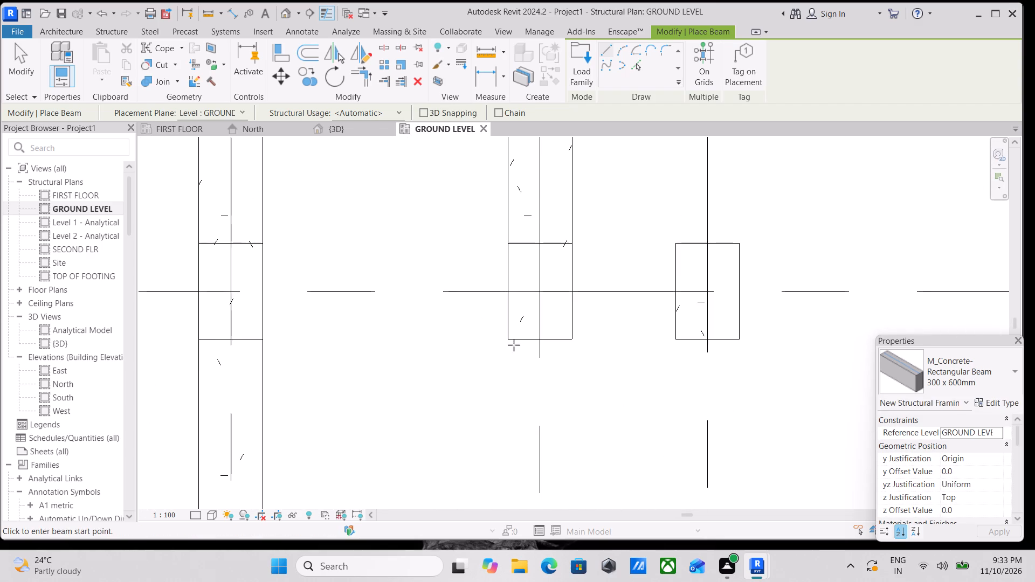
pyautogui.click(536, 337)
pyautogui.scroll(-1, 548, 412)
pyautogui.moveTo(548, 411); pyautogui.dragTo(565, 253, button='middle')
pyautogui.scroll(-2, 562, 300)
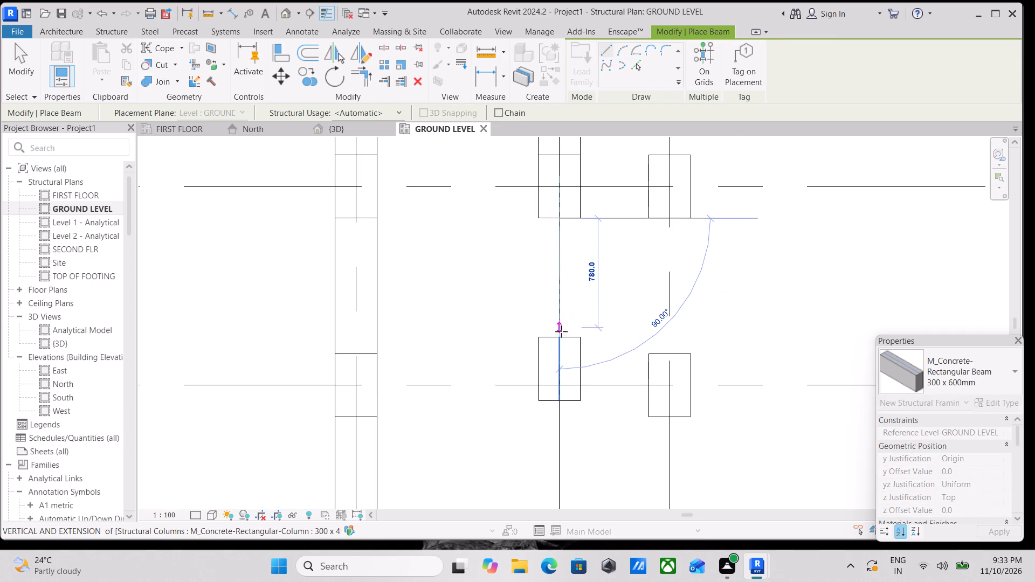
pyautogui.click(561, 339)
pyautogui.press('Escape')
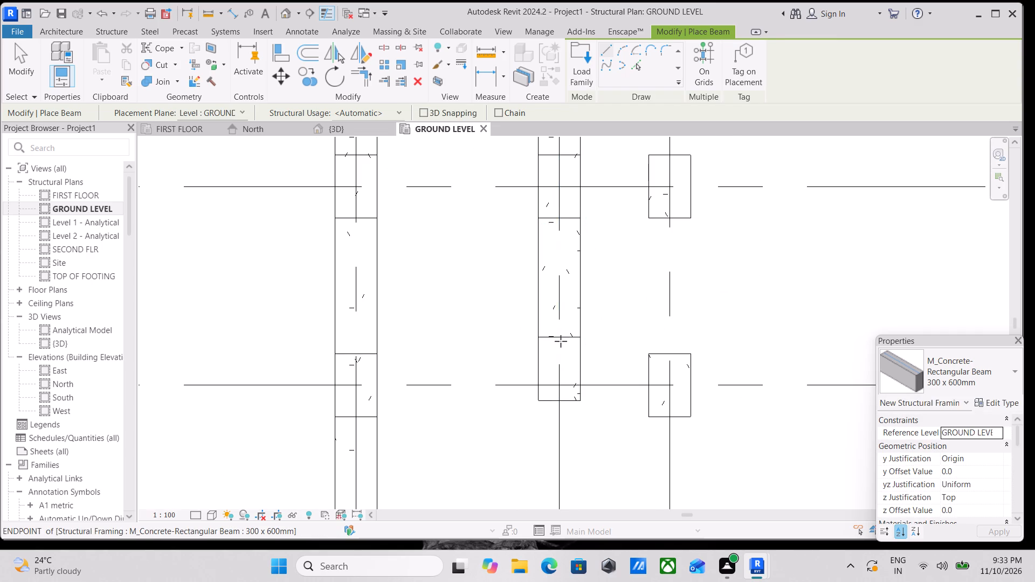
# Place a 300 x 600mm concrete beam along grid C between the facing sides of the columns at grids 3 and 4.
pyautogui.scroll(-4, 561, 341)
pyautogui.moveTo(560, 341); pyautogui.dragTo(565, 249, button='middle')
pyautogui.scroll(4, 563, 311)
pyautogui.scroll(3, 574, 268)
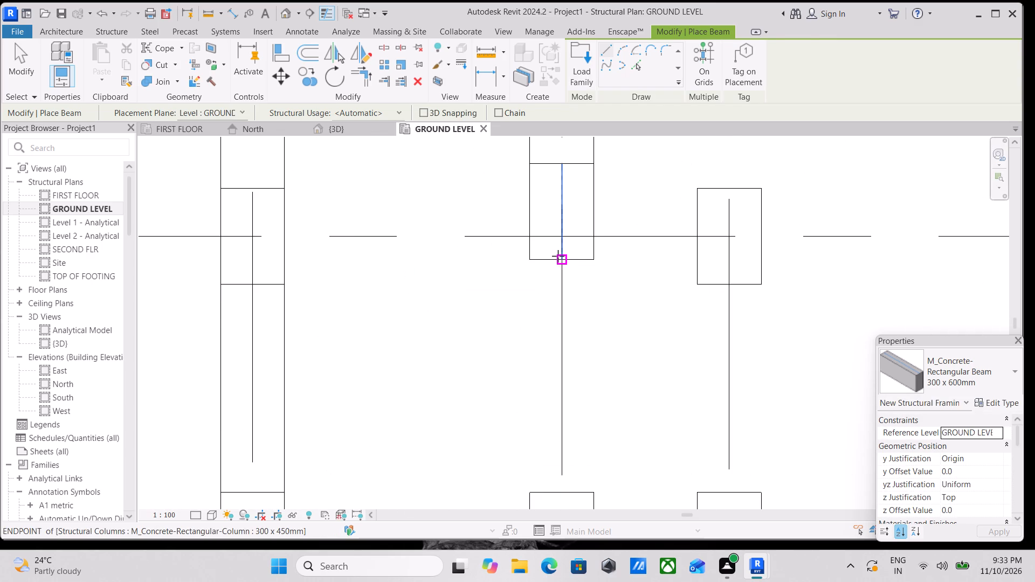
pyautogui.click(558, 256)
pyautogui.scroll(-1, 564, 331)
pyautogui.moveTo(564, 331); pyautogui.dragTo(578, 248, button='middle')
pyautogui.scroll(-2, 581, 352)
pyautogui.moveTo(581, 352); pyautogui.dragTo(588, 311, button='middle')
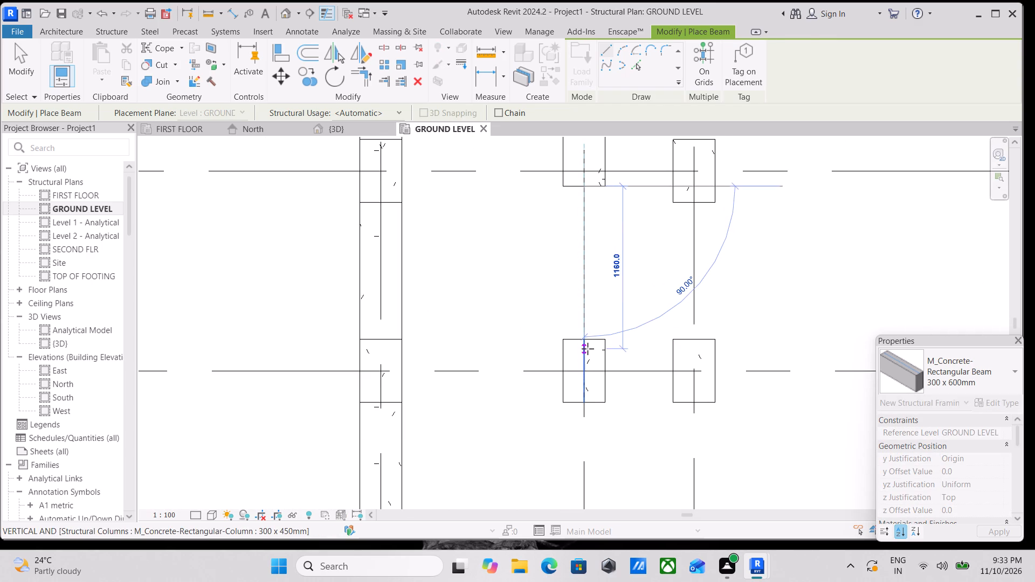
pyautogui.click(588, 343)
pyautogui.scroll(-4, 588, 343)
pyautogui.press('Escape')
# Place a 300 x 600mm concrete beam along grid C between the facing sides of the columns at grids 4 and 5.
pyautogui.moveTo(592, 369); pyautogui.dragTo(598, 318, button='middle')
pyautogui.scroll(3, 586, 366)
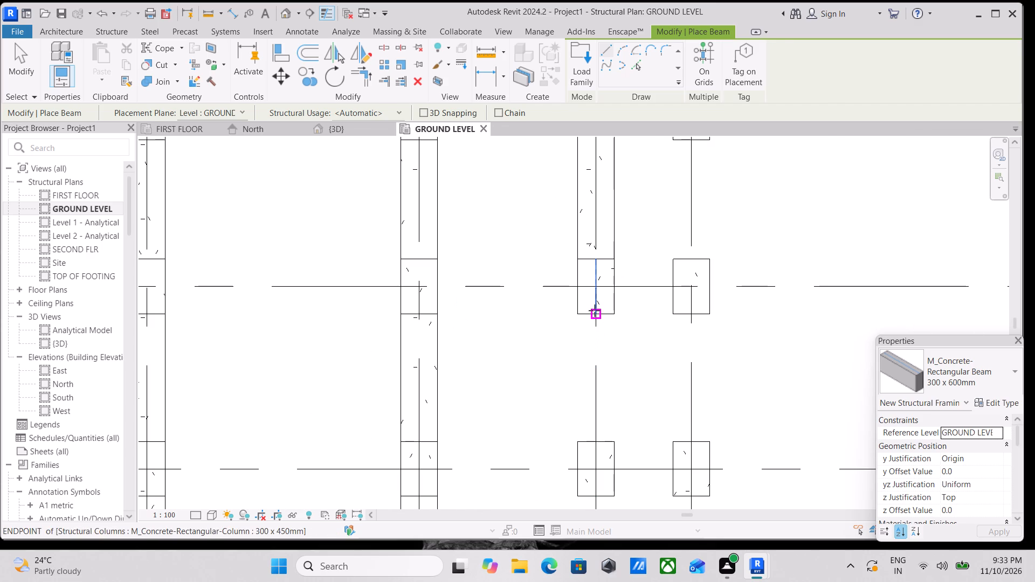
pyautogui.click(595, 310)
pyautogui.moveTo(606, 398); pyautogui.dragTo(594, 309, button='middle')
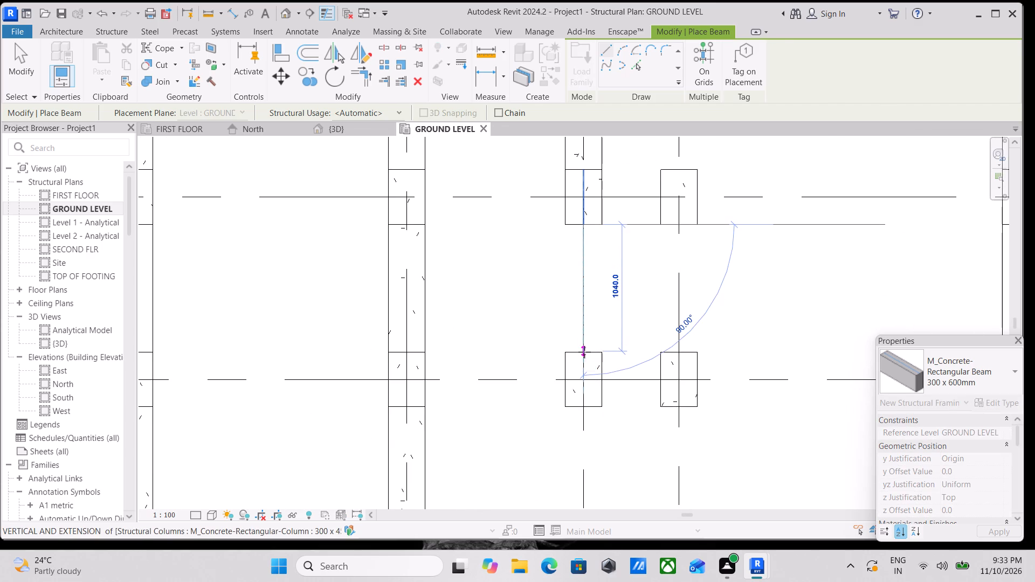
pyautogui.click(586, 355)
pyautogui.press('Escape')
# Place a 300 x 600mm concrete beam along grid C between the facing sides of the columns at grids 5 and 6.
pyautogui.scroll(-8, 586, 354)
pyautogui.moveTo(590, 359); pyautogui.dragTo(606, 244, button='middle')
pyautogui.scroll(8, 597, 310)
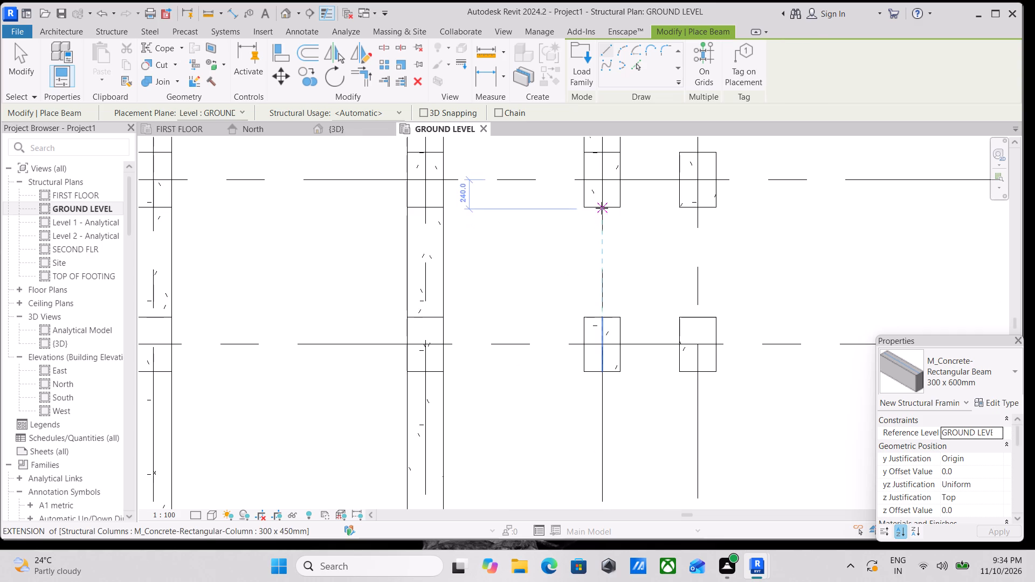
pyautogui.click(602, 202)
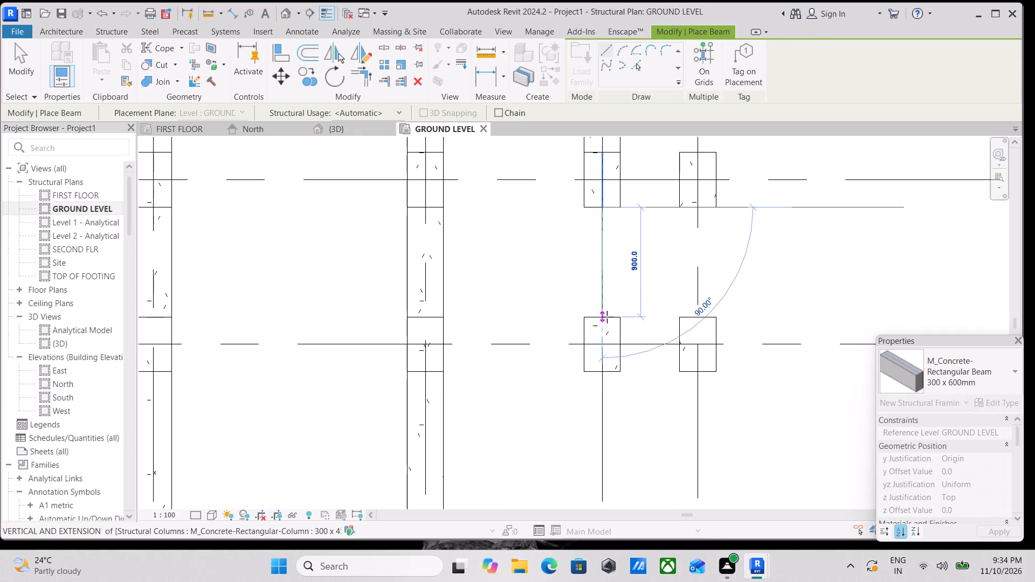
pyautogui.click(607, 322)
pyautogui.scroll(-4, 607, 321)
pyautogui.press('Escape')
# Place a 300 x 600mm concrete beam along grid C between the facing sides of the columns at grids 6 and 7.
pyautogui.moveTo(612, 315); pyautogui.dragTo(620, 255, button='middle')
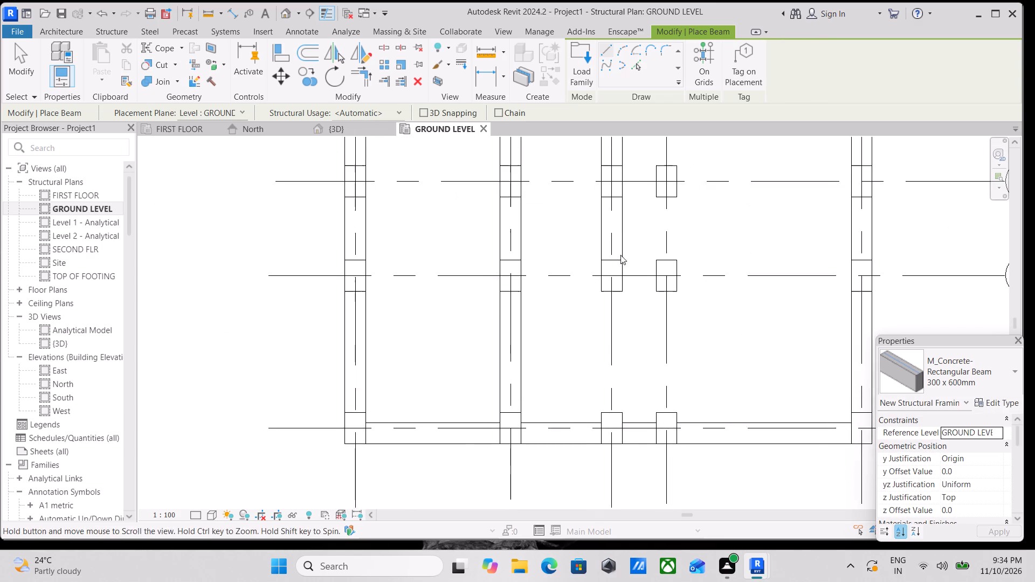
pyautogui.moveTo(620, 255); pyautogui.dragTo(620, 255, button='middle')
pyautogui.scroll(4, 621, 363)
pyautogui.scroll(-4, 615, 239)
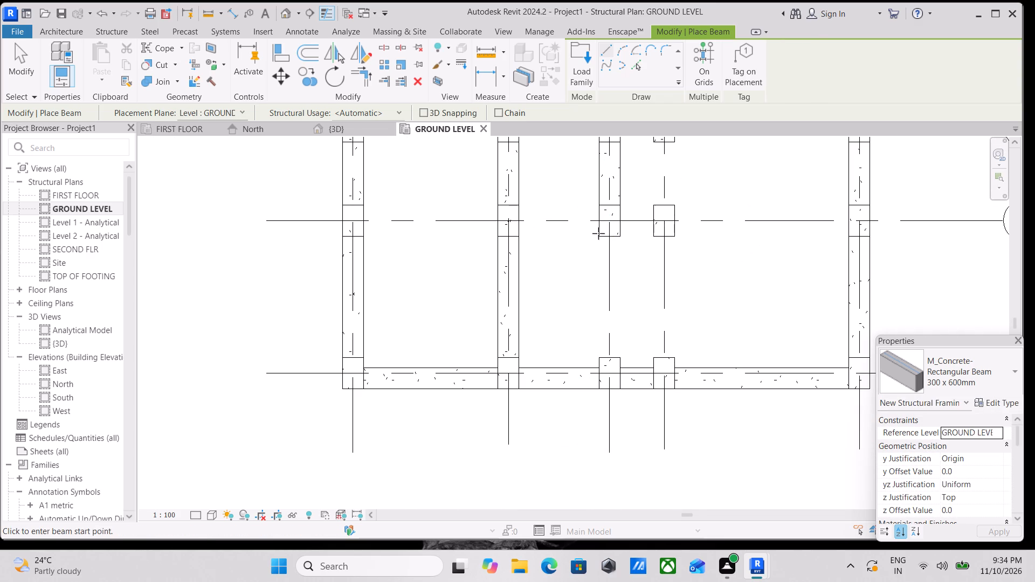
pyautogui.click(610, 234)
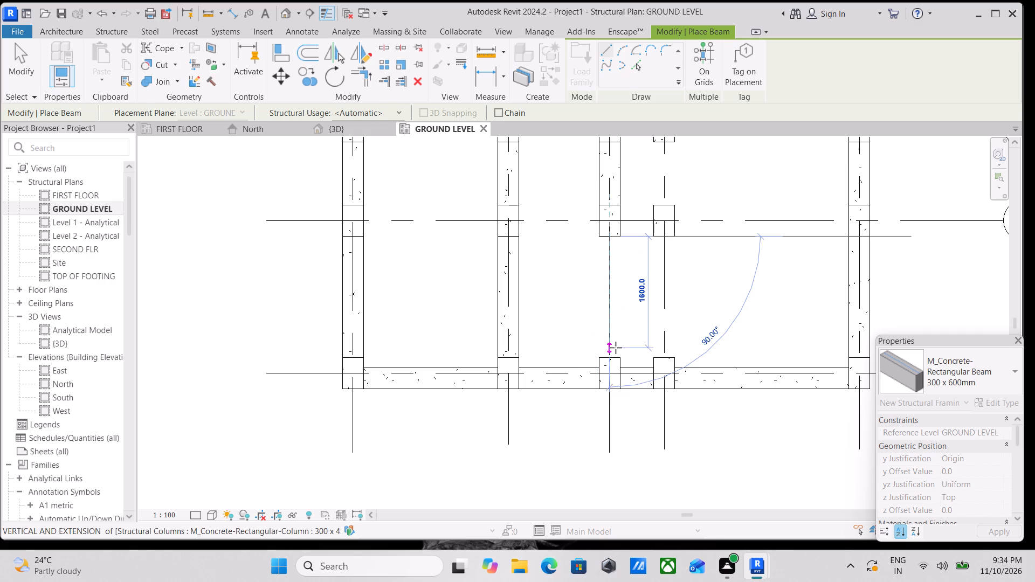
pyautogui.click(614, 362)
pyautogui.press('Escape')
# Place a 300 x 600mm concrete beam along grid D between the facing sides of the columns at grids 7 and 6.
pyautogui.scroll(1, 682, 352)
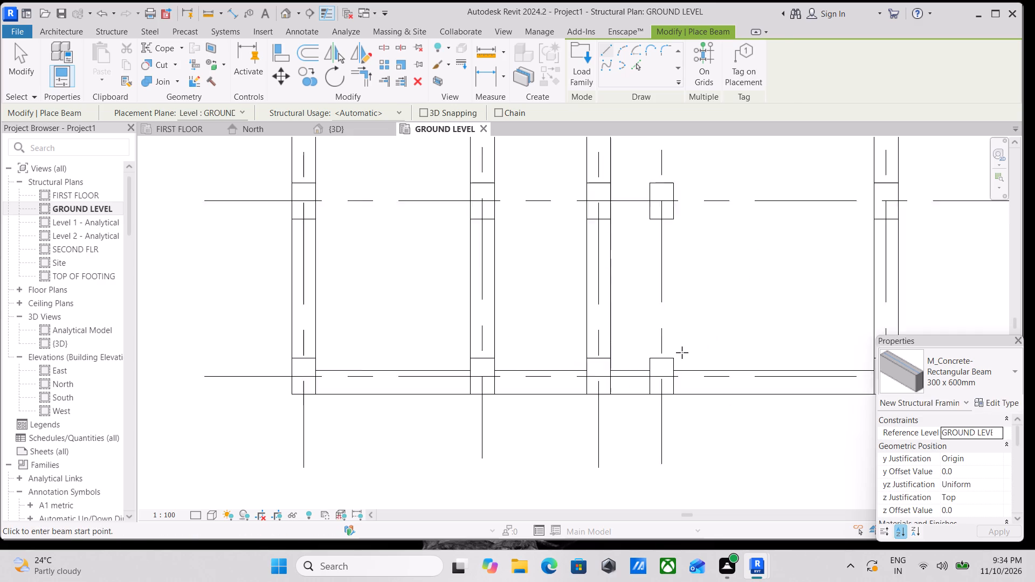
pyautogui.scroll(5, 682, 352)
pyautogui.click(651, 362)
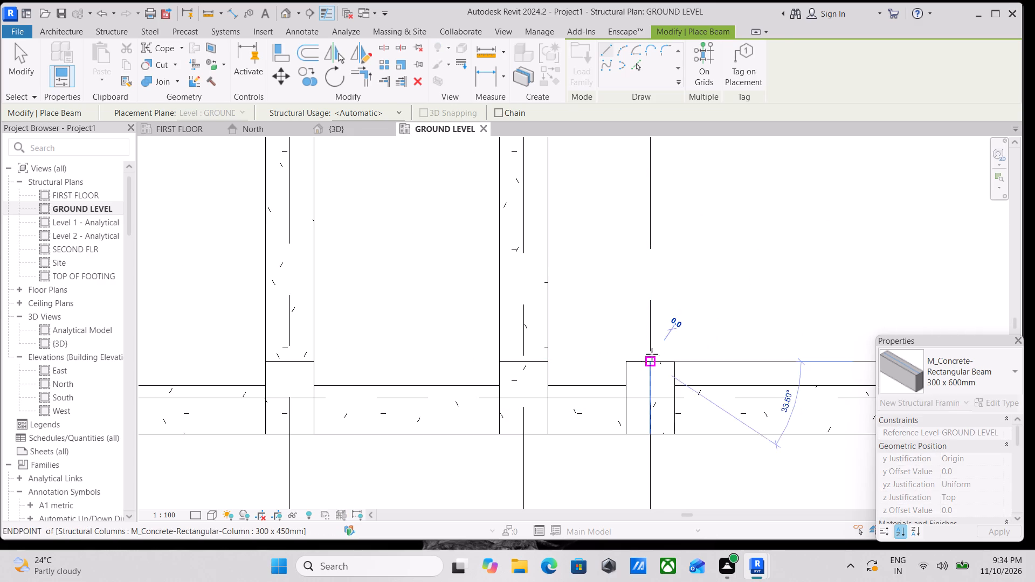
pyautogui.scroll(-2, 682, 170)
pyautogui.moveTo(681, 183); pyautogui.dragTo(626, 412, button='middle')
pyautogui.click(604, 328)
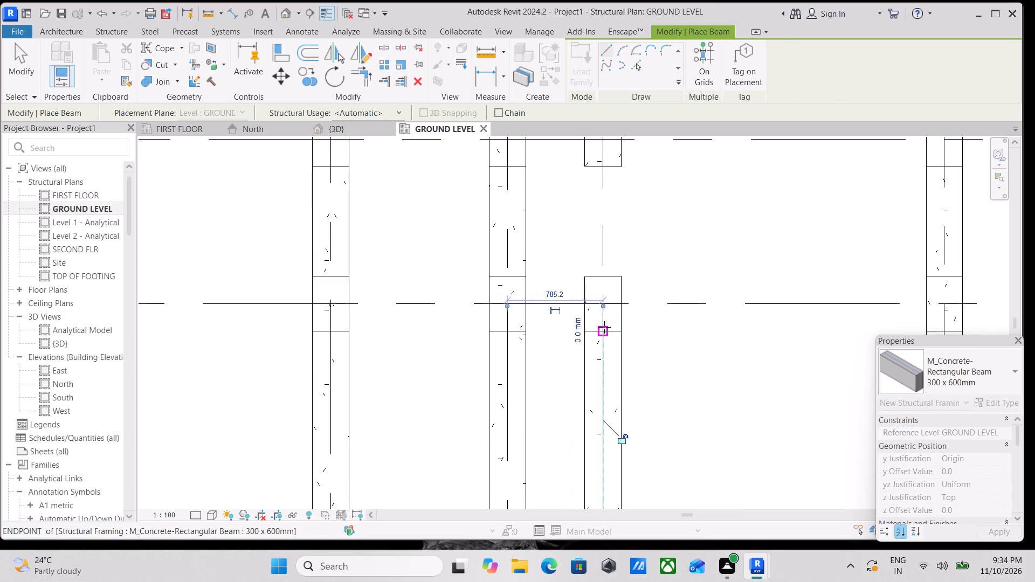
pyautogui.scroll(-6, 604, 327)
pyautogui.press('Escape')
# Place a 300 x 600mm concrete beam along grid D between the facing sides of the columns at grids 6 and 5.
pyautogui.moveTo(631, 289); pyautogui.dragTo(645, 370, button='middle')
pyautogui.scroll(4, 638, 377)
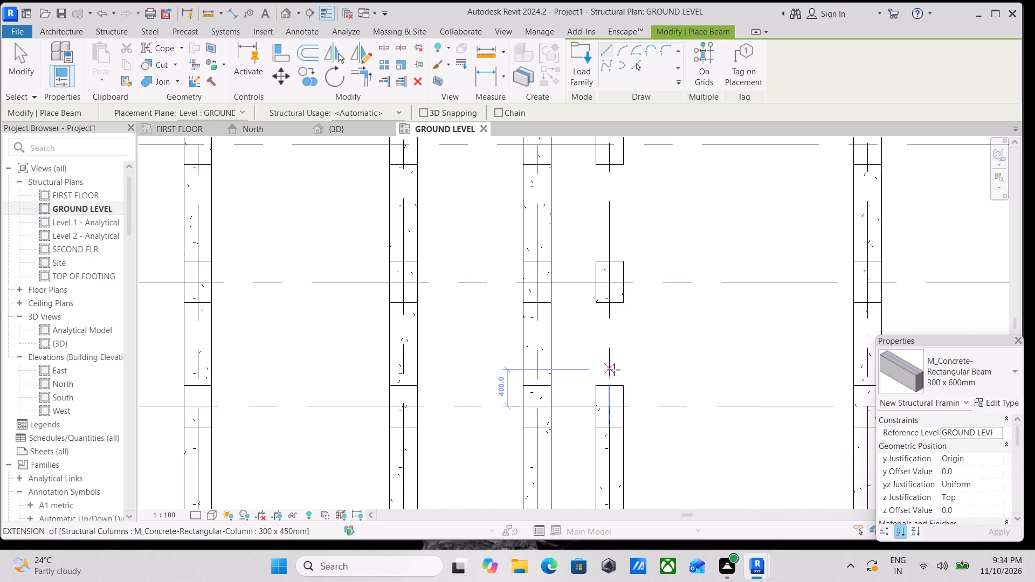
pyautogui.moveTo(611, 389); pyautogui.dragTo(612, 384)
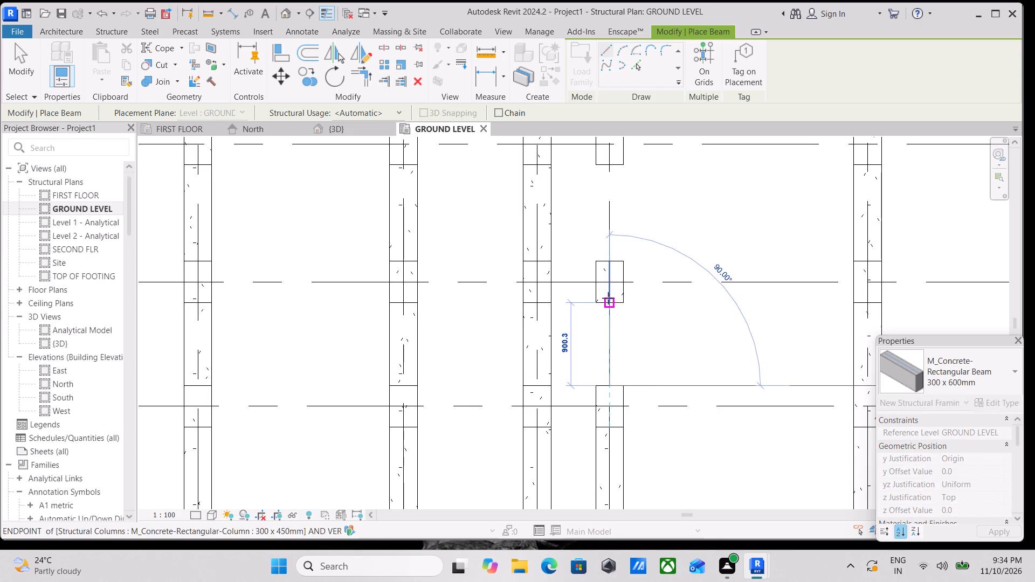
pyautogui.click(608, 297)
# Place a 300 x 600mm concrete beam along grid D between the facing sides of the columns at grids 5 and 4.
pyautogui.scroll(-4, 608, 301)
pyautogui.moveTo(642, 265); pyautogui.dragTo(644, 389, button='middle')
pyautogui.scroll(4, 619, 433)
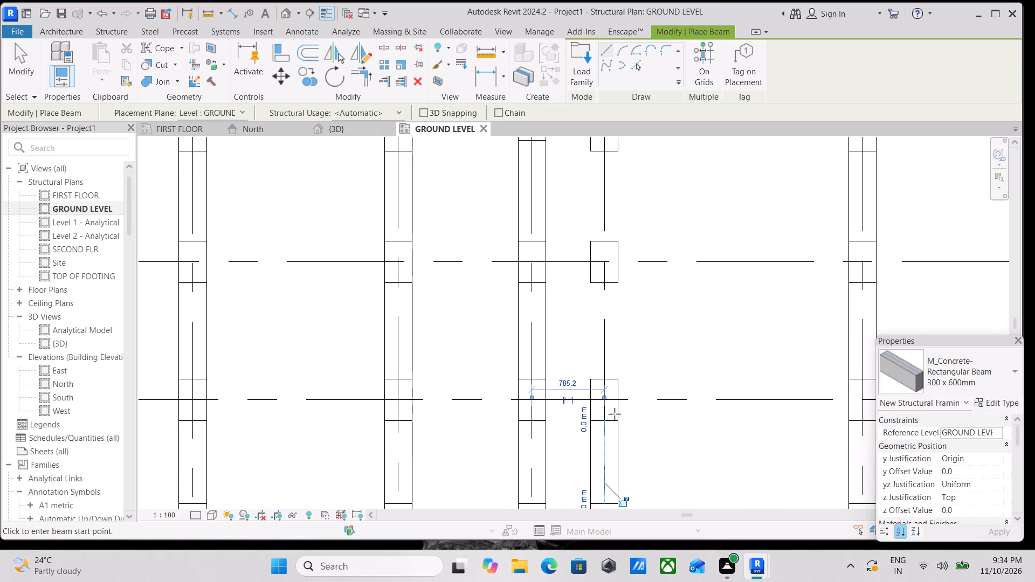
pyautogui.scroll(3, 615, 410)
pyautogui.click(599, 365)
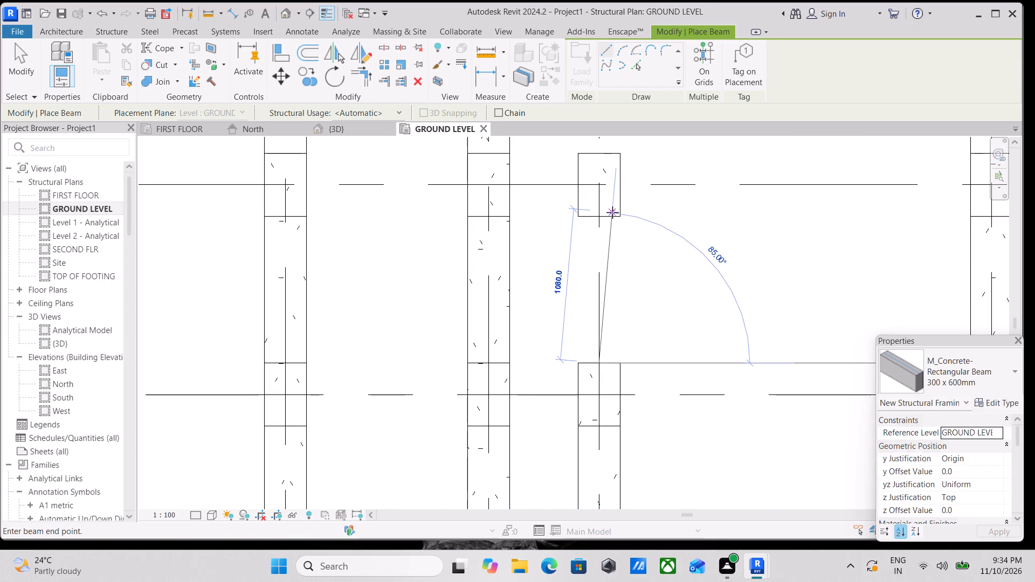
pyautogui.click(596, 216)
# Place a 300 x 600mm concrete beam along grid D between the facing sides of the columns at grids 4 and 3.
pyautogui.scroll(-2, 603, 218)
pyautogui.moveTo(605, 225); pyautogui.dragTo(597, 355, button='middle')
pyautogui.scroll(3, 610, 281)
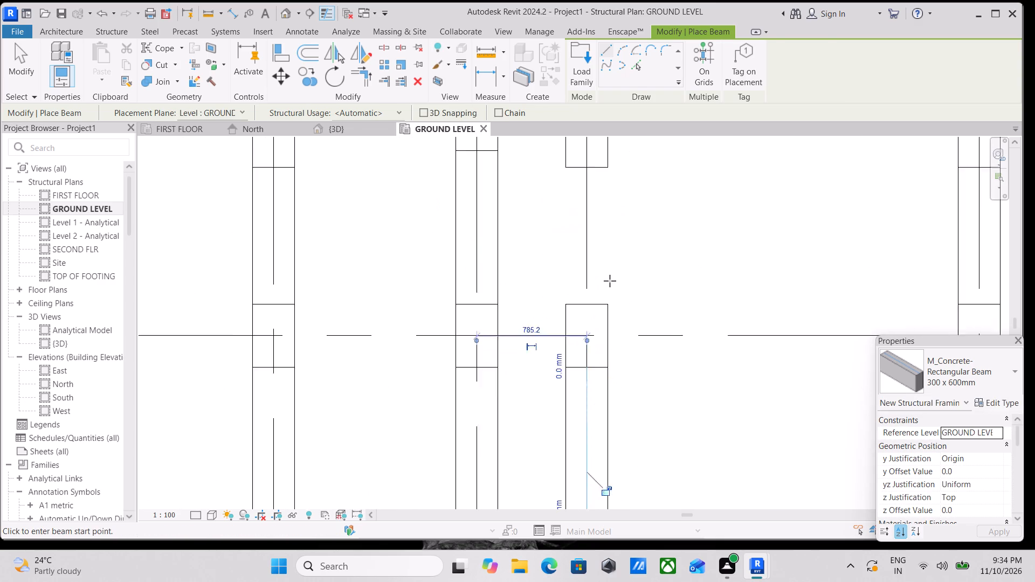
pyautogui.press('Escape')
pyautogui.click(584, 310)
pyautogui.scroll(-2, 596, 251)
pyautogui.moveTo(596, 251); pyautogui.dragTo(587, 370, button='middle')
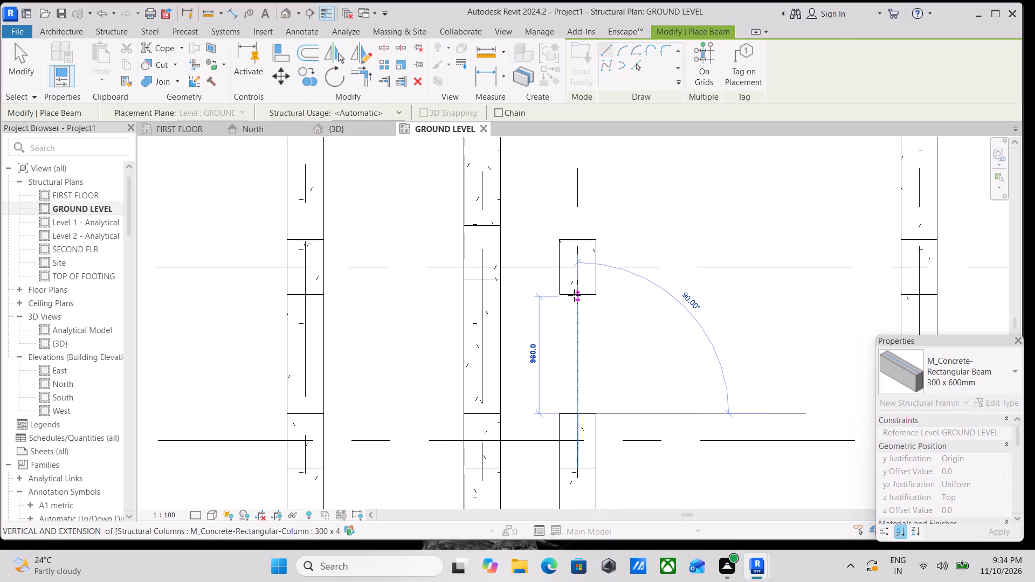
pyautogui.click(579, 290)
# Place a 300 x 600mm concrete beam along grid D between the facing sides of the columns at grids 3 and 2.
pyautogui.scroll(-3, 579, 290)
pyautogui.scroll(-2, 594, 241)
pyautogui.moveTo(594, 240); pyautogui.dragTo(597, 327, button='middle')
pyautogui.scroll(3, 587, 329)
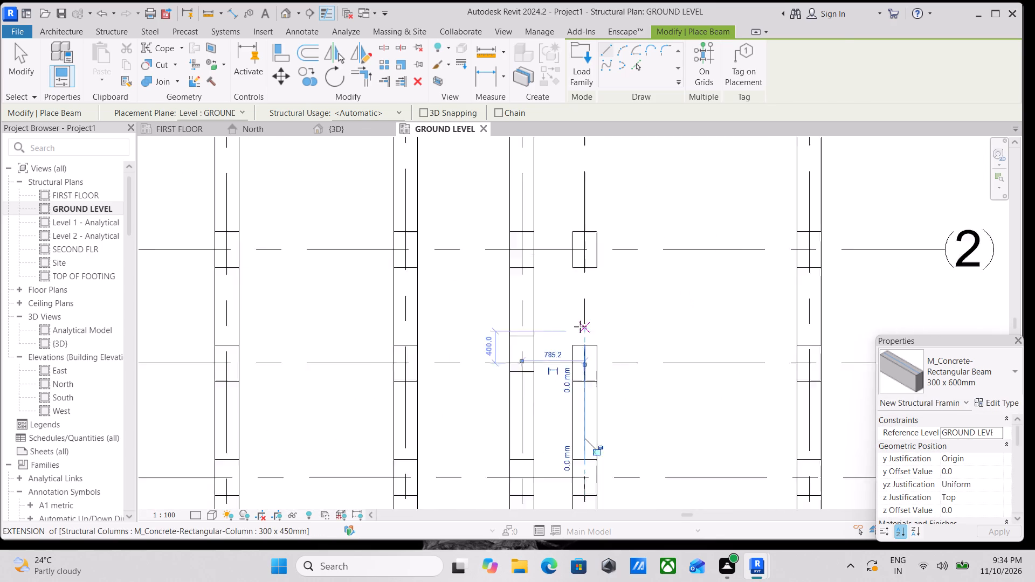
pyautogui.scroll(5, 580, 327)
pyautogui.click(587, 366)
pyautogui.moveTo(598, 232); pyautogui.dragTo(598, 332, button='middle')
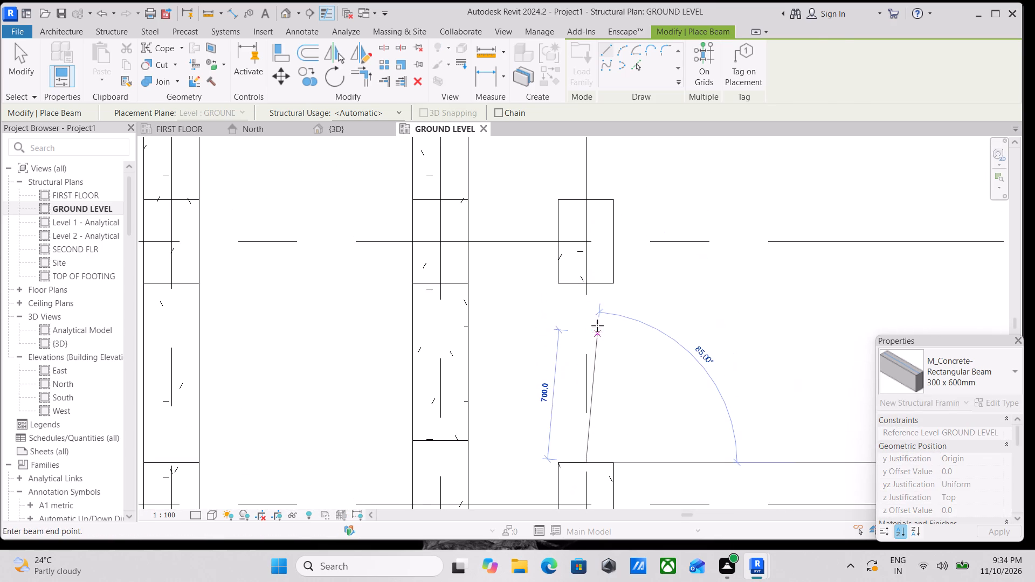
pyautogui.click(584, 279)
# Place a 300 x 600mm concrete beam along grid D between the facing sides of the columns at grids 2 and 1.
pyautogui.scroll(-7, 584, 279)
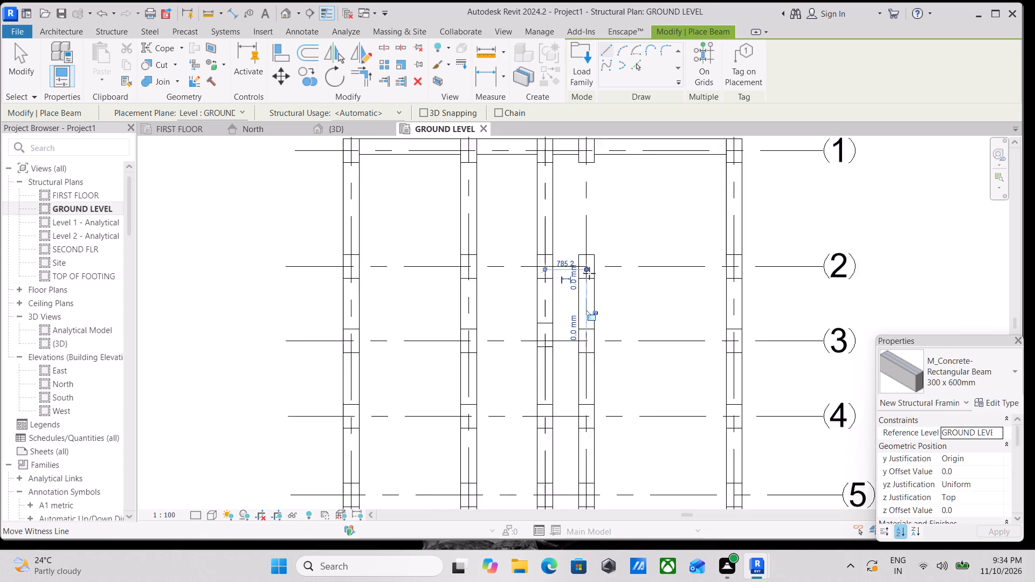
pyautogui.scroll(-6, 589, 273)
pyautogui.moveTo(592, 277); pyautogui.dragTo(592, 323, button='middle')
pyautogui.scroll(13, 595, 300)
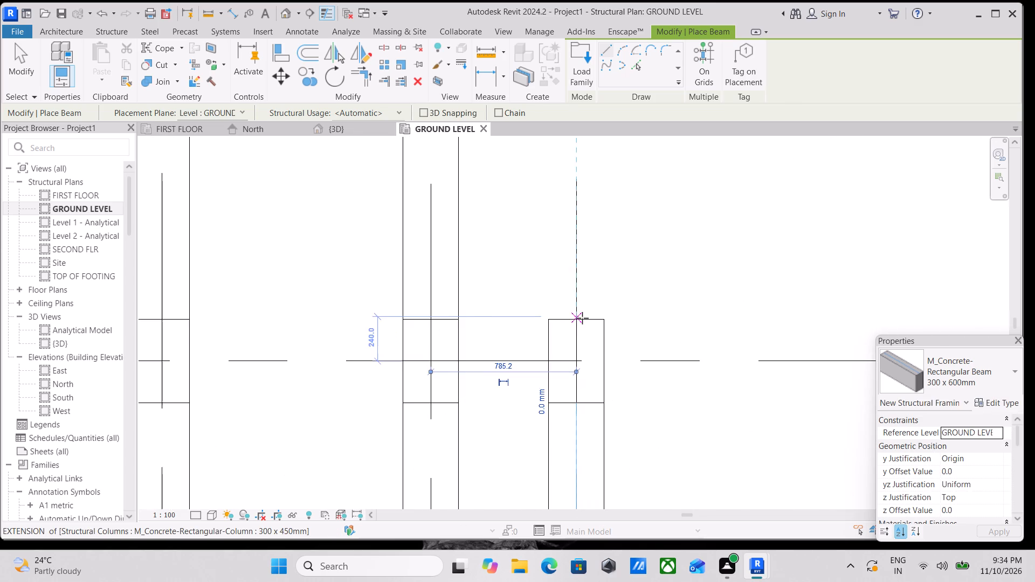
pyautogui.scroll(5, 582, 318)
pyautogui.click(571, 323)
pyautogui.scroll(-3, 583, 217)
pyautogui.moveTo(583, 217); pyautogui.dragTo(556, 379, button='middle')
pyautogui.scroll(1, 557, 382)
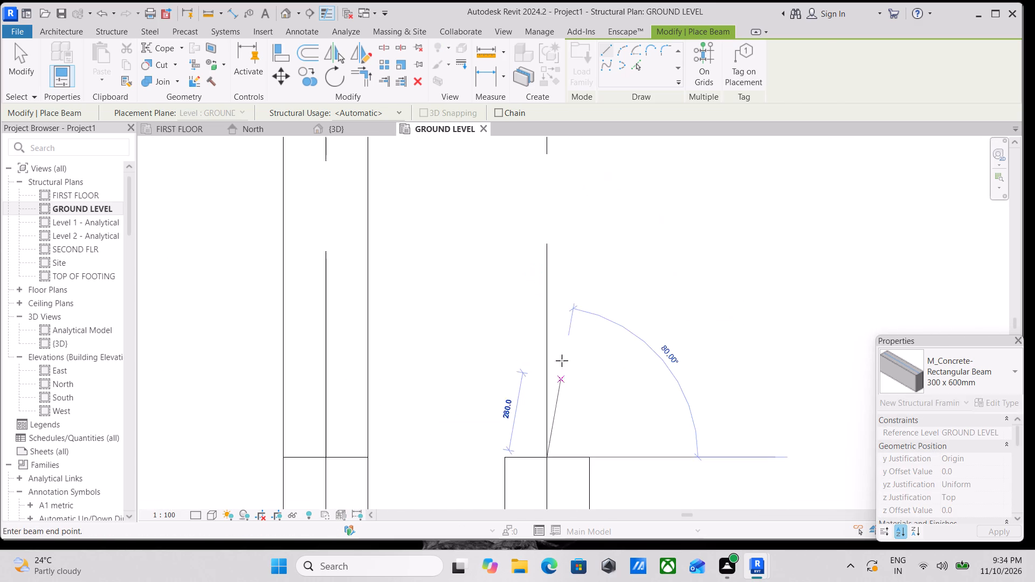
pyautogui.scroll(-4, 557, 266)
pyautogui.moveTo(556, 266); pyautogui.dragTo(542, 424, button='middle')
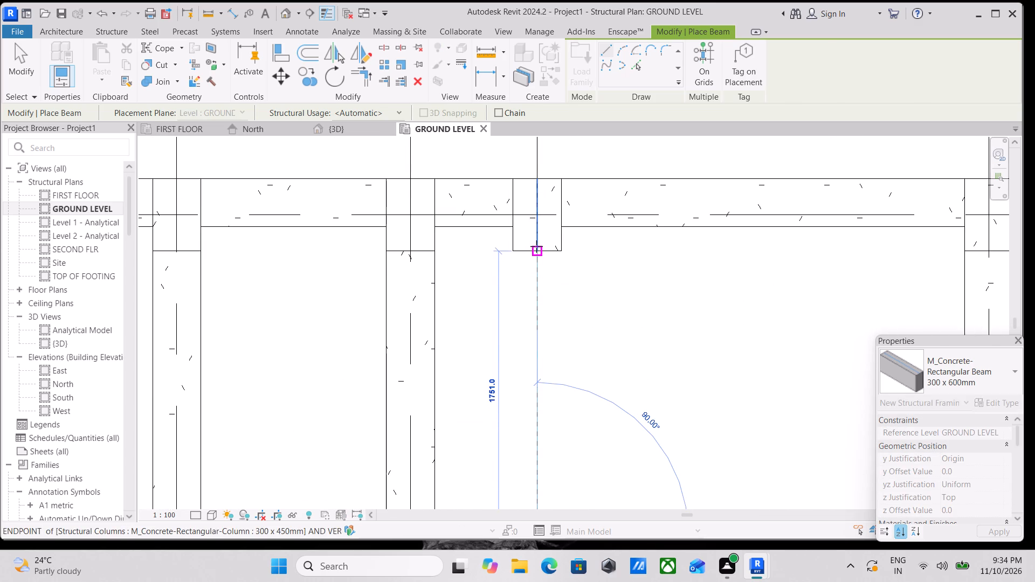
pyautogui.click(536, 246)
pyautogui.scroll(-5, 536, 246)
pyautogui.press('Escape')
# Place a 300 x 600mm concrete beam along grid 2 between the facing sides of the columns at grids A and B.
pyautogui.scroll(-4, 542, 247)
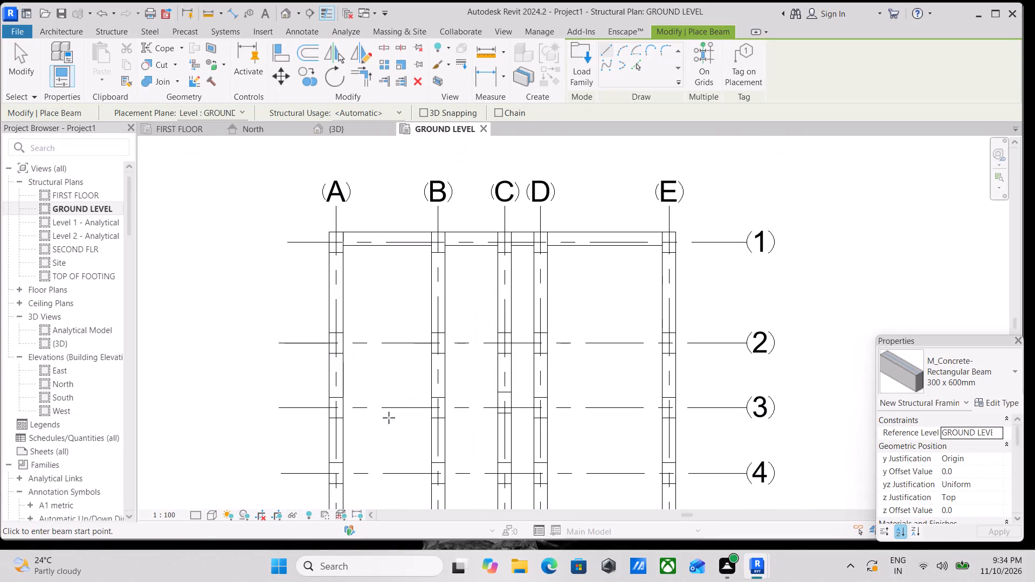
pyautogui.scroll(2, 371, 406)
pyautogui.scroll(7, 349, 346)
pyautogui.click(333, 309)
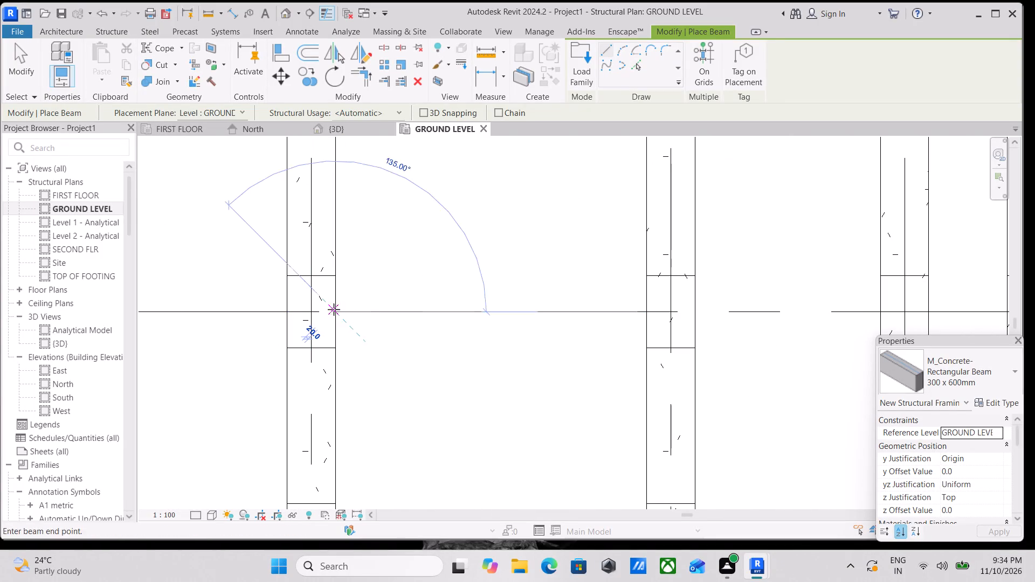
pyautogui.click(650, 311)
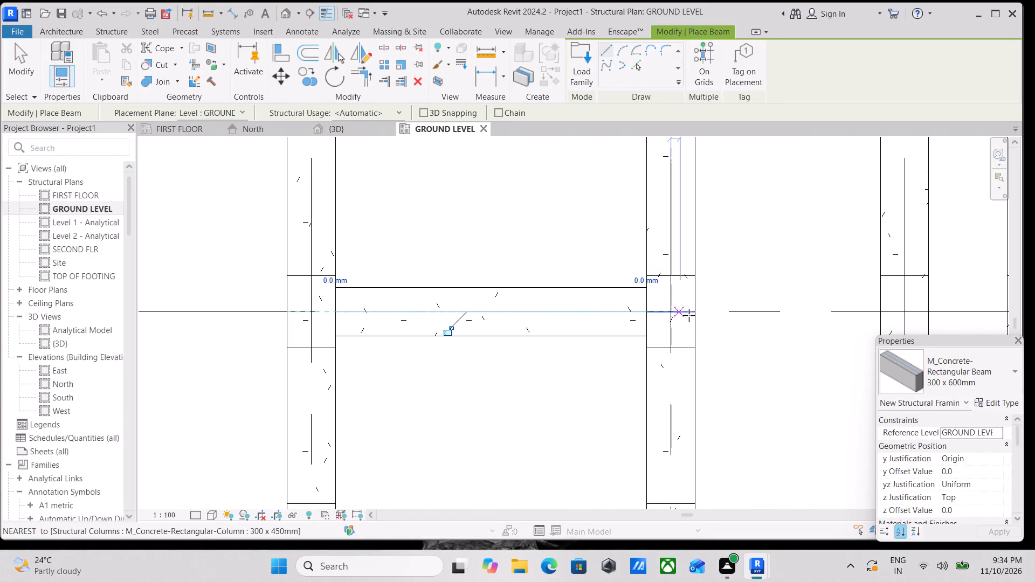
# Place a 300 x 600mm concrete beam along grid 2 between the facing sides of the columns at grids B and C.
pyautogui.scroll(3, 702, 316)
pyautogui.click(689, 308)
pyautogui.moveTo(746, 311); pyautogui.dragTo(579, 300, button='middle')
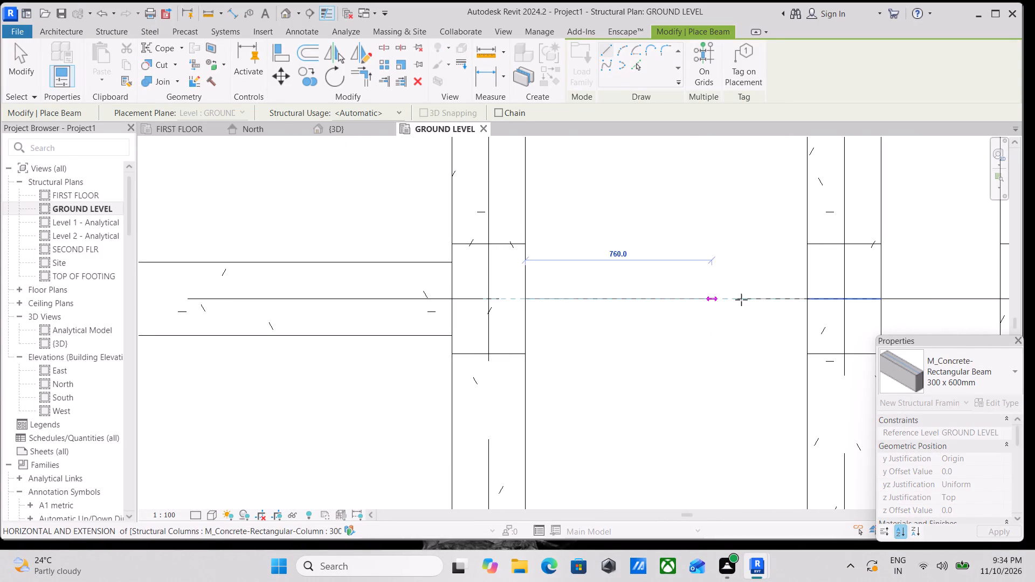
pyautogui.click(810, 298)
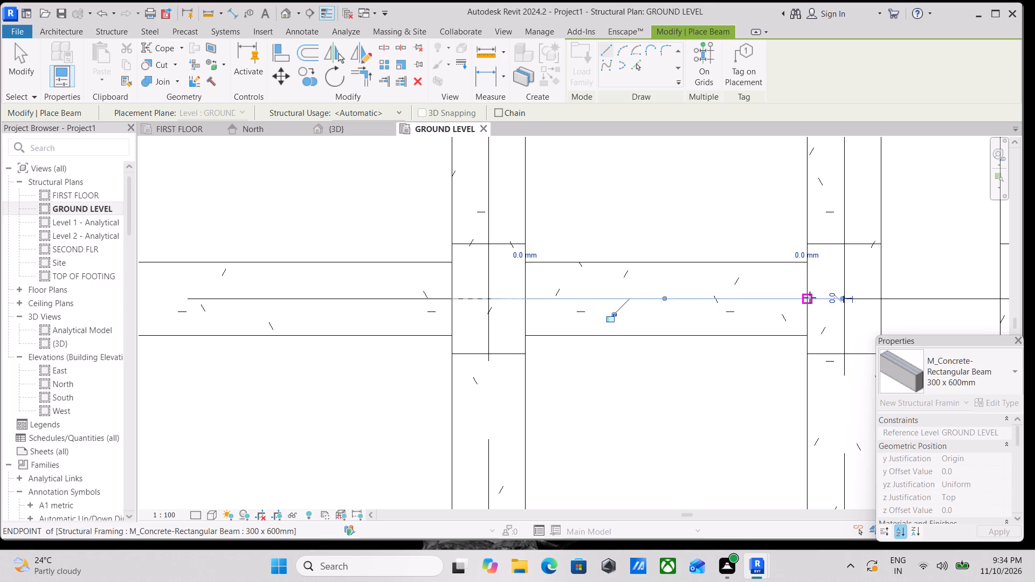
# Place a 300 x 600mm concrete beam along grid 2 between the facing sides of the columns at grids C and D.
pyautogui.scroll(-3, 810, 297)
pyautogui.moveTo(810, 297); pyautogui.dragTo(541, 319, button='middle')
pyautogui.scroll(3, 587, 344)
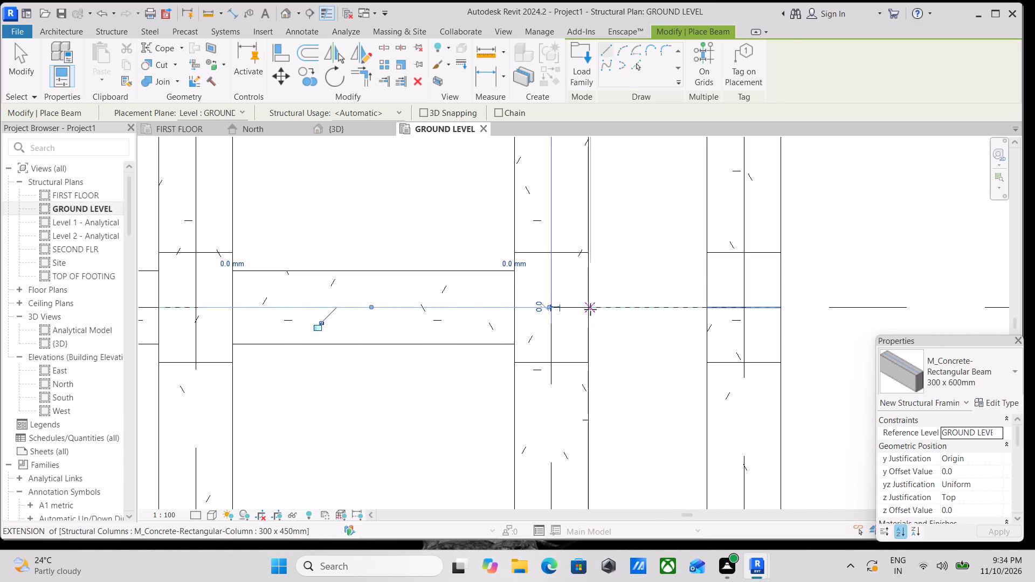
pyautogui.click(586, 308)
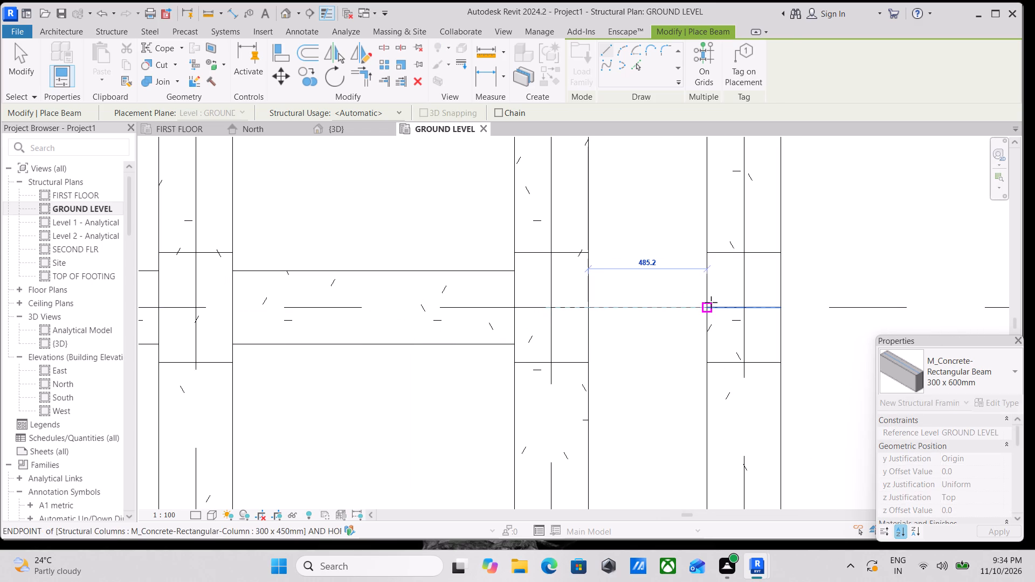
pyautogui.click(712, 302)
pyautogui.scroll(-5, 713, 302)
pyautogui.press('Escape')
# Place a 300 x 600mm concrete beam along grid 3 between the facing sides of the columns at grids A and B.
pyautogui.scroll(-4, 714, 302)
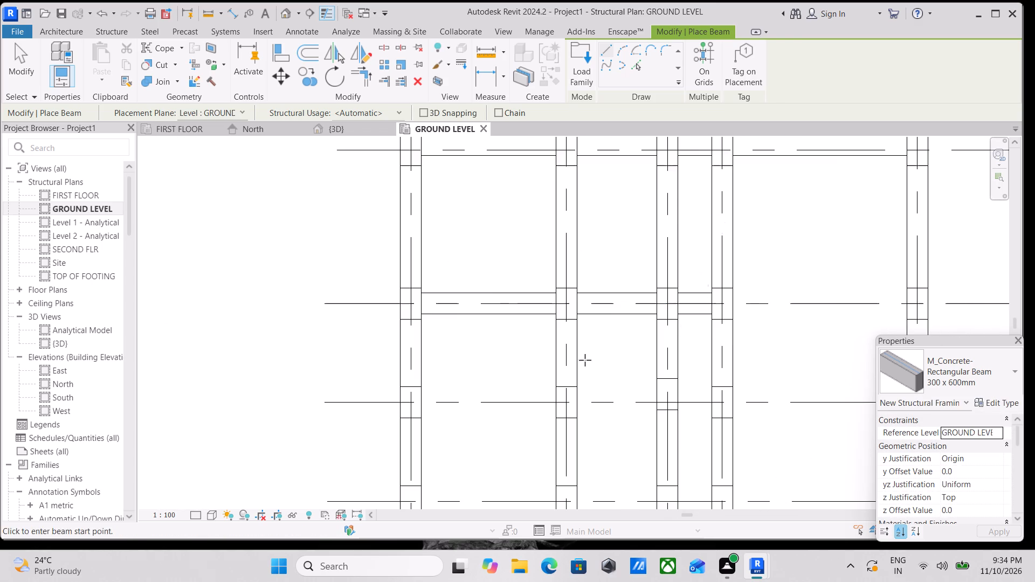
pyautogui.scroll(-3, 584, 360)
pyautogui.moveTo(584, 356); pyautogui.dragTo(620, 303, button='middle')
pyautogui.scroll(13, 554, 330)
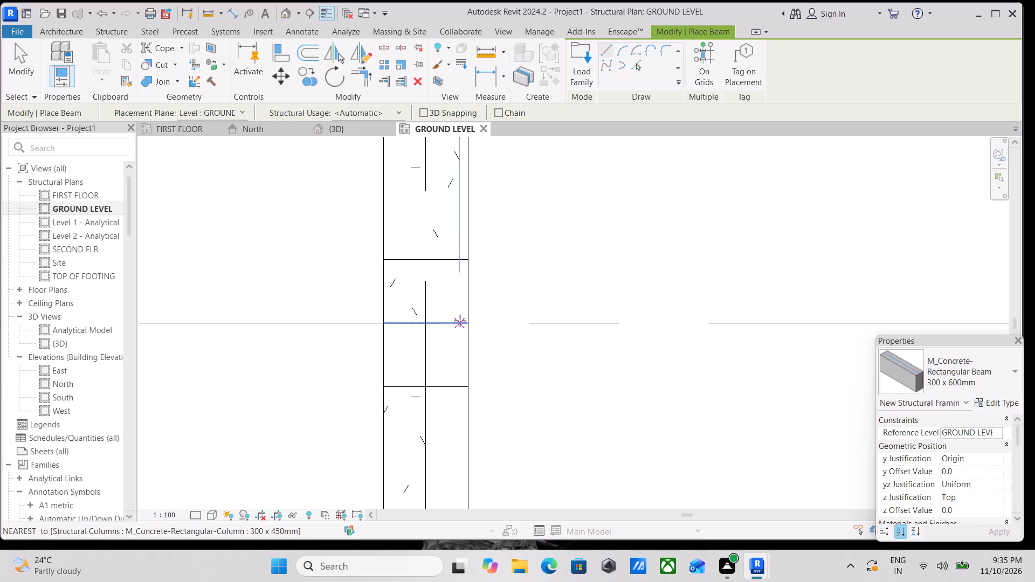
pyautogui.click(466, 322)
pyautogui.moveTo(753, 320); pyautogui.dragTo(575, 308, button='middle')
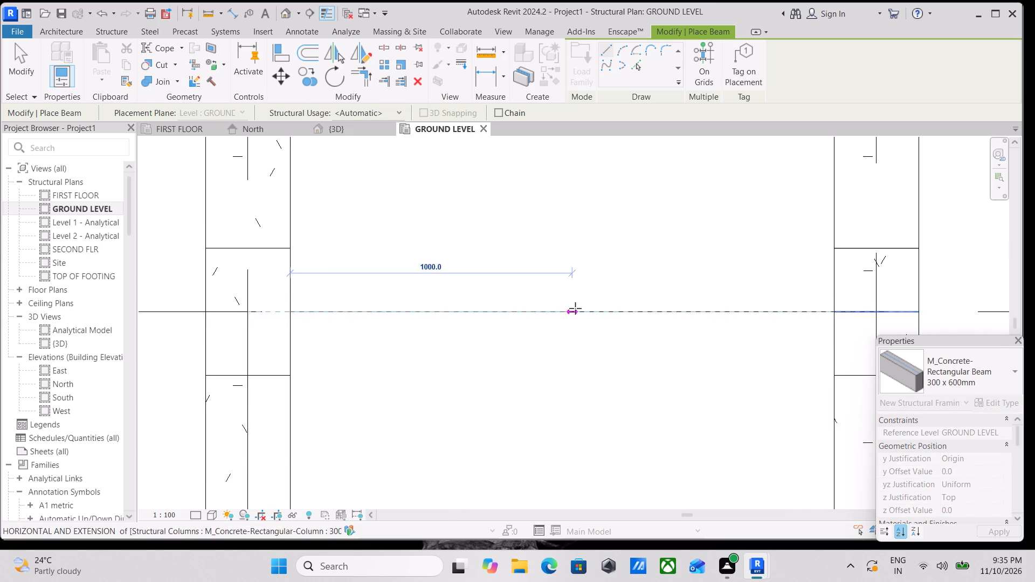
pyautogui.scroll(-3, 693, 295)
pyautogui.moveTo(693, 296); pyautogui.dragTo(619, 308, button='middle')
pyautogui.scroll(1, 659, 315)
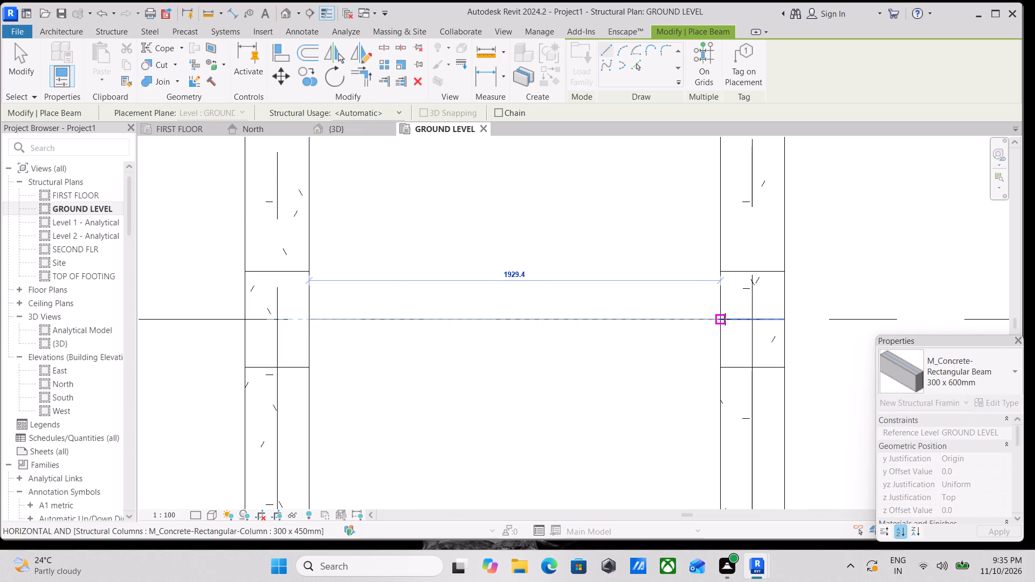
pyautogui.click(721, 319)
# Place a 300 x 600mm concrete beam about 1160 mm long along grid 3, from the column at grid B to the column at grid C.
pyautogui.scroll(-4, 723, 318)
pyautogui.moveTo(708, 316); pyautogui.dragTo(576, 328, button='middle')
pyautogui.scroll(4, 632, 330)
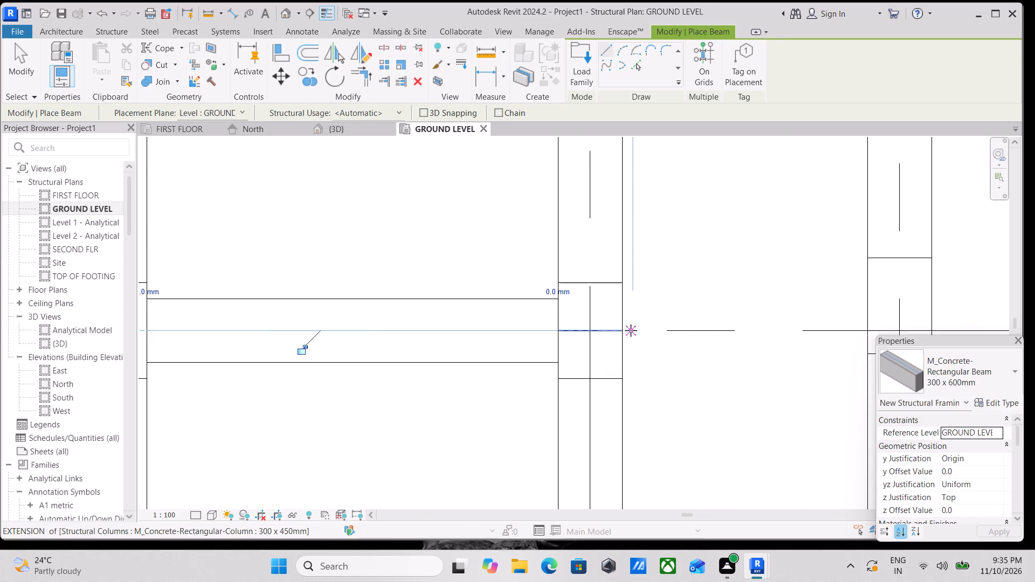
pyautogui.scroll(3, 630, 330)
pyautogui.click(618, 330)
pyautogui.scroll(-2, 784, 333)
pyautogui.moveTo(781, 332); pyautogui.dragTo(565, 323, button='middle')
pyautogui.moveTo(637, 315); pyautogui.dragTo(559, 316, button='middle')
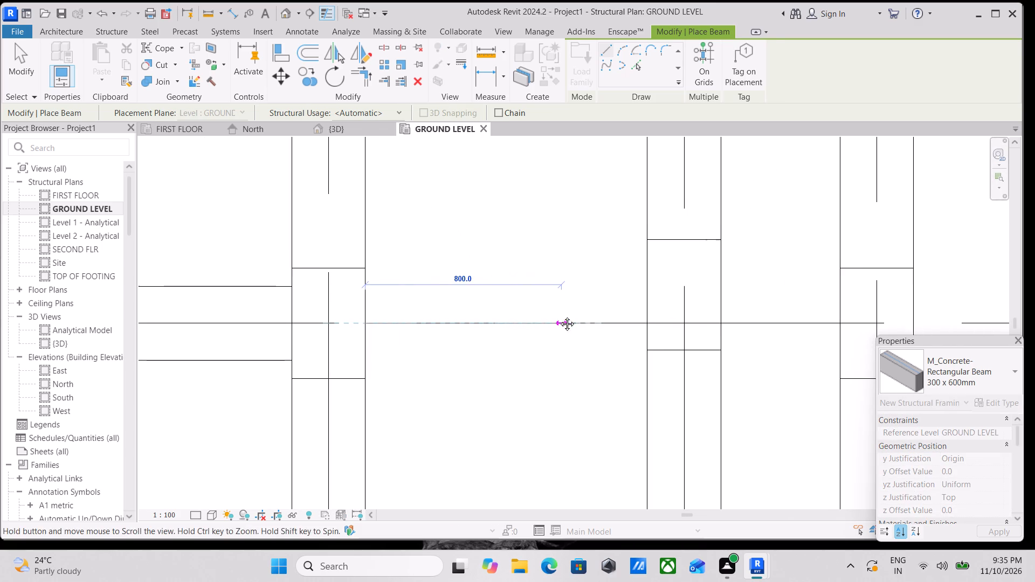
pyautogui.moveTo(559, 316); pyautogui.dragTo(561, 317, button='middle')
pyautogui.scroll(-4, 641, 317)
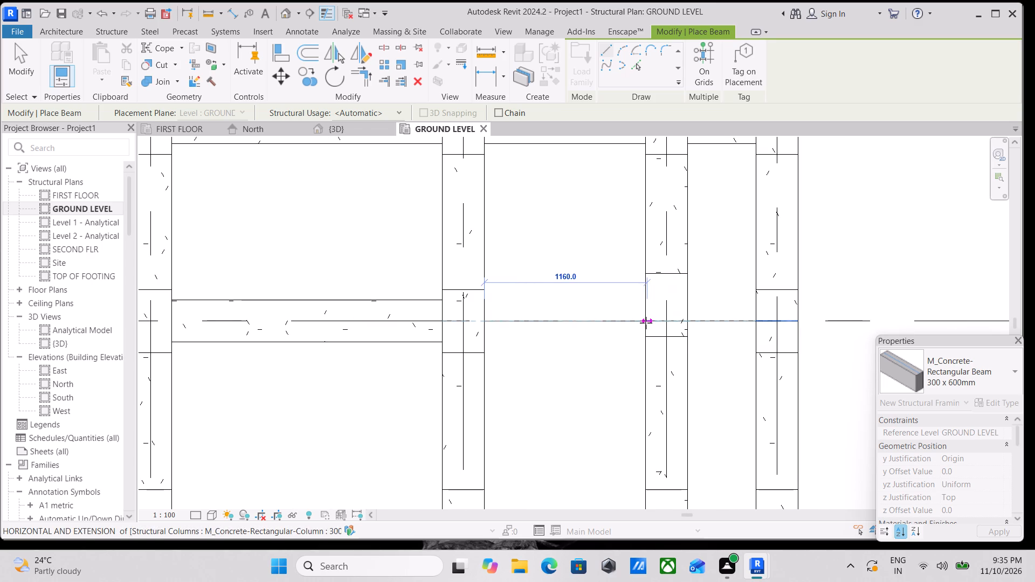
pyautogui.click(646, 323)
pyautogui.scroll(3, 680, 321)
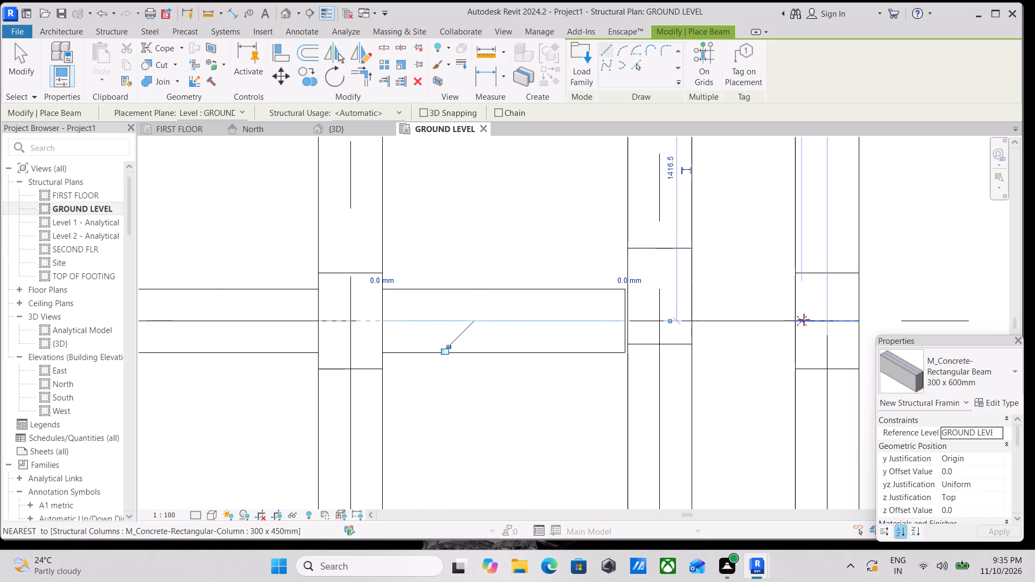
# Place a 300 x 600mm concrete beam along grid 3, about 500 mm long, between the facing sides of the columns at grids D and C.
pyautogui.click(797, 319)
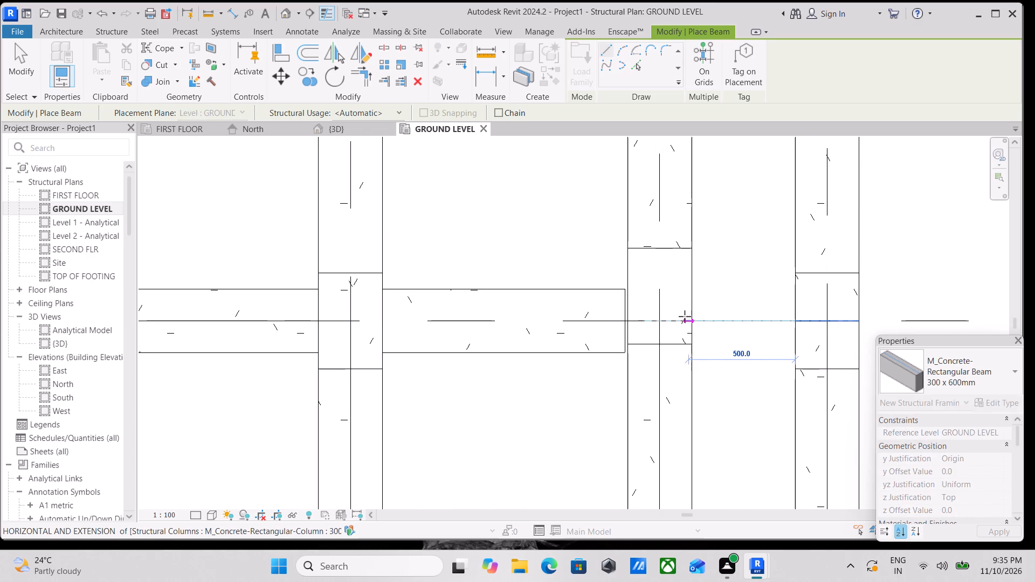
pyautogui.click(688, 321)
pyautogui.scroll(4, 688, 320)
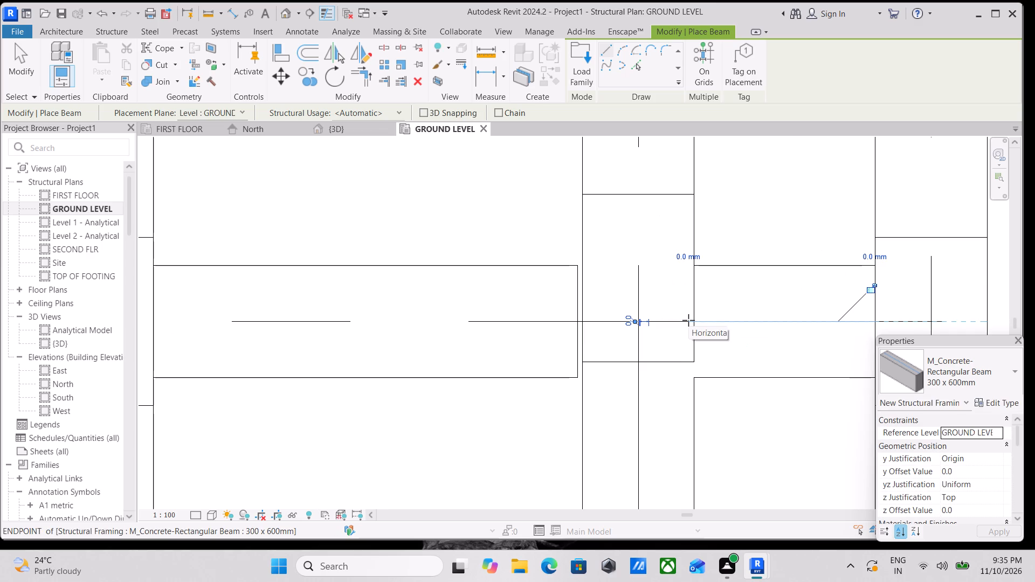
pyautogui.press('Escape')
pyautogui.press('Escape')
pyautogui.scroll(3, 615, 321)
pyautogui.press('Escape')
pyautogui.press('Escape')
# Stretch the end of the grid 3 beam between grids B and C to meet the face of the column at grid C.
pyautogui.click(532, 234)
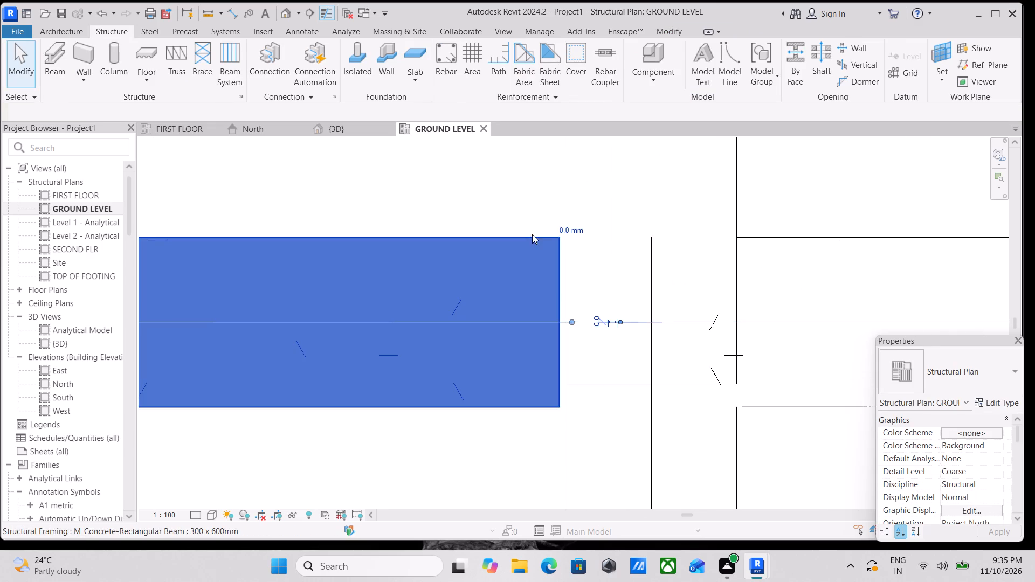
pyautogui.scroll(6, 597, 354)
pyautogui.moveTo(544, 287); pyautogui.dragTo(544, 286)
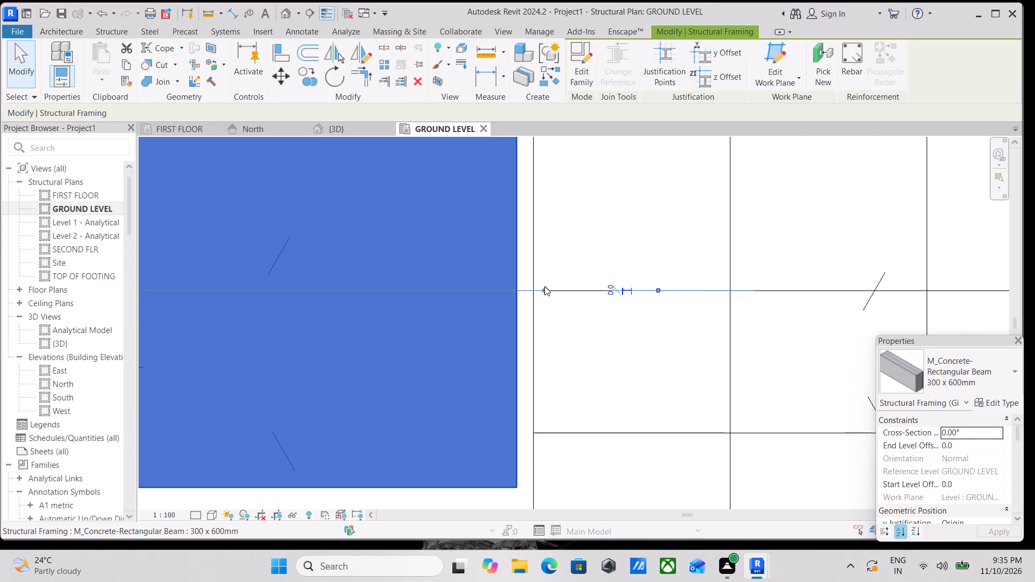
pyautogui.moveTo(544, 286); pyautogui.dragTo(530, 286)
# Place a 300 x 600mm concrete beam along grid 2, 2500 mm long, between the facing sides of the columns at grids D and E.
pyautogui.scroll(-13, 549, 295)
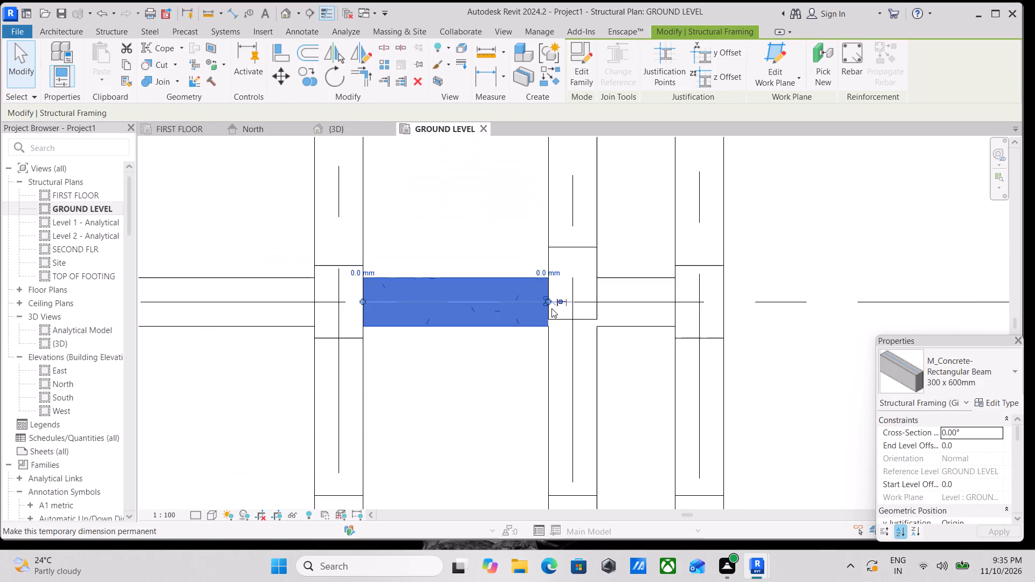
pyautogui.scroll(-6, 551, 308)
pyautogui.moveTo(556, 309); pyautogui.dragTo(722, 304, button='middle')
pyautogui.scroll(-9, 722, 304)
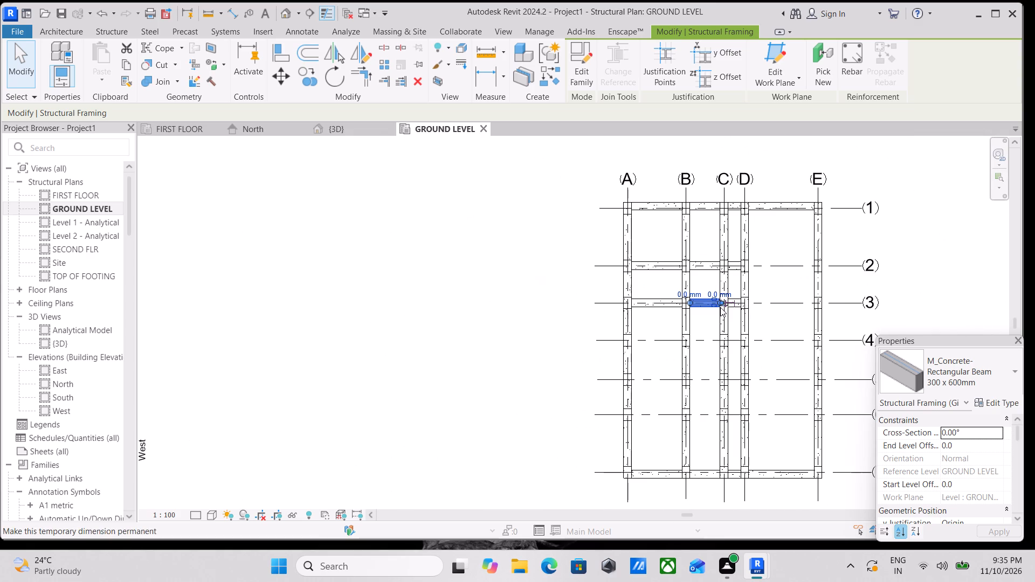
pyautogui.scroll(2, 740, 272)
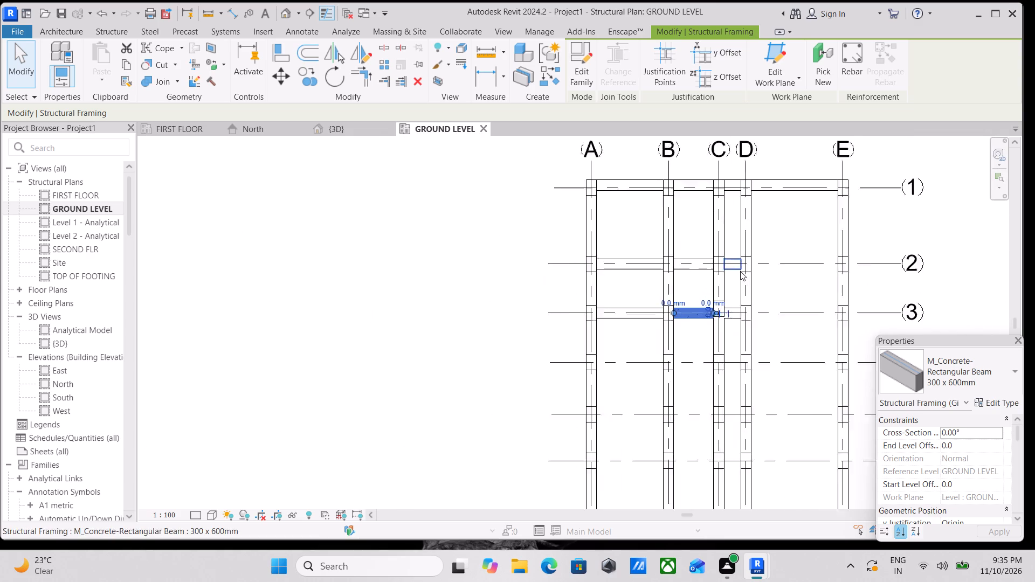
pyautogui.scroll(1, 740, 271)
pyautogui.moveTo(756, 262); pyautogui.dragTo(688, 285, button='middle')
pyautogui.scroll(4, 697, 289)
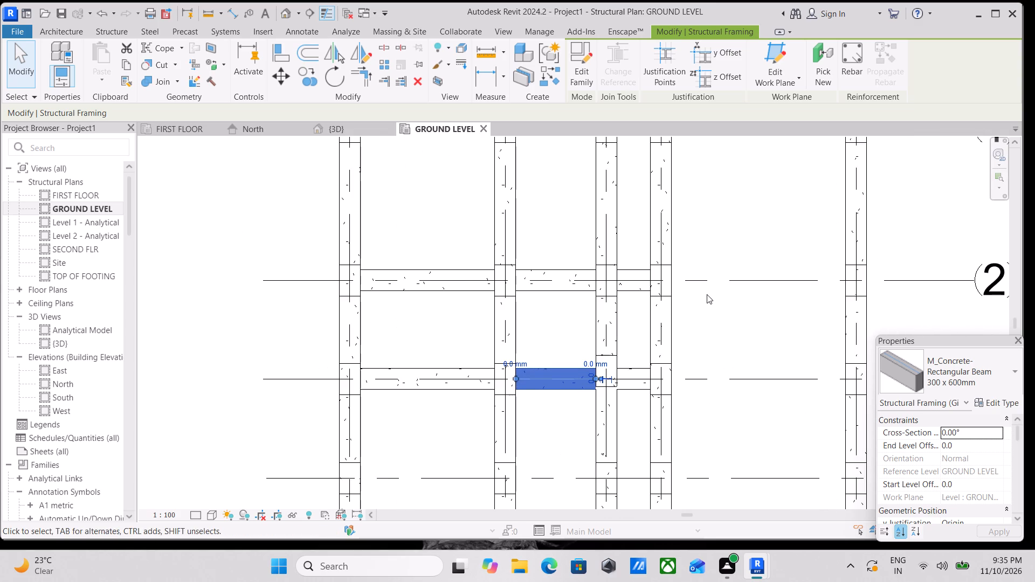
pyautogui.write('bb')
pyautogui.press('m')
pyautogui.scroll(2, 696, 304)
pyautogui.press('Escape')
pyautogui.scroll(-4, 702, 299)
pyautogui.press('Escape')
pyautogui.write('bm')
pyautogui.scroll(8, 696, 284)
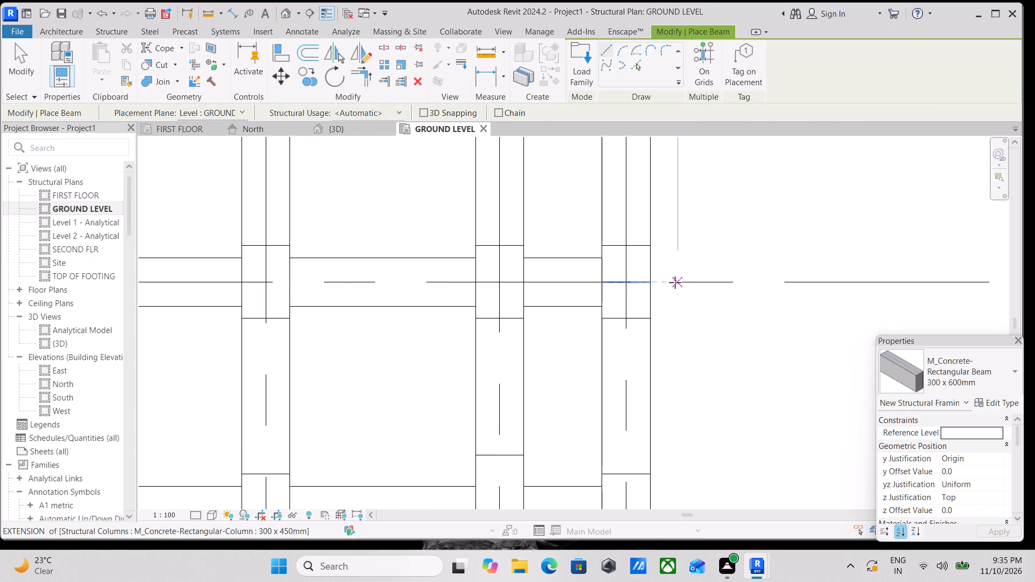
pyautogui.scroll(4, 674, 282)
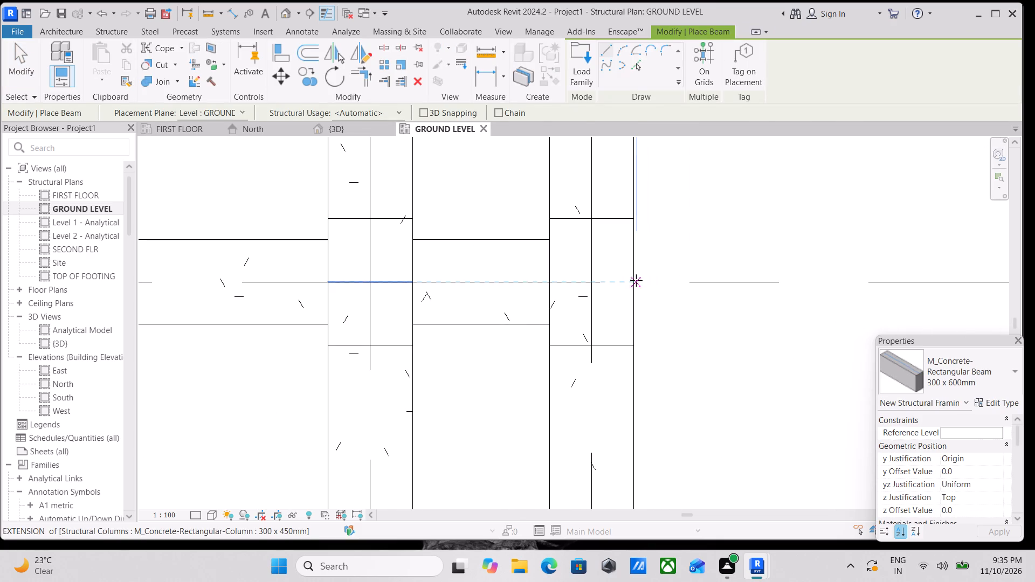
pyautogui.click(632, 283)
pyautogui.scroll(-2, 826, 282)
pyautogui.moveTo(824, 282); pyautogui.dragTo(683, 268, button='middle')
pyautogui.scroll(-5, 839, 266)
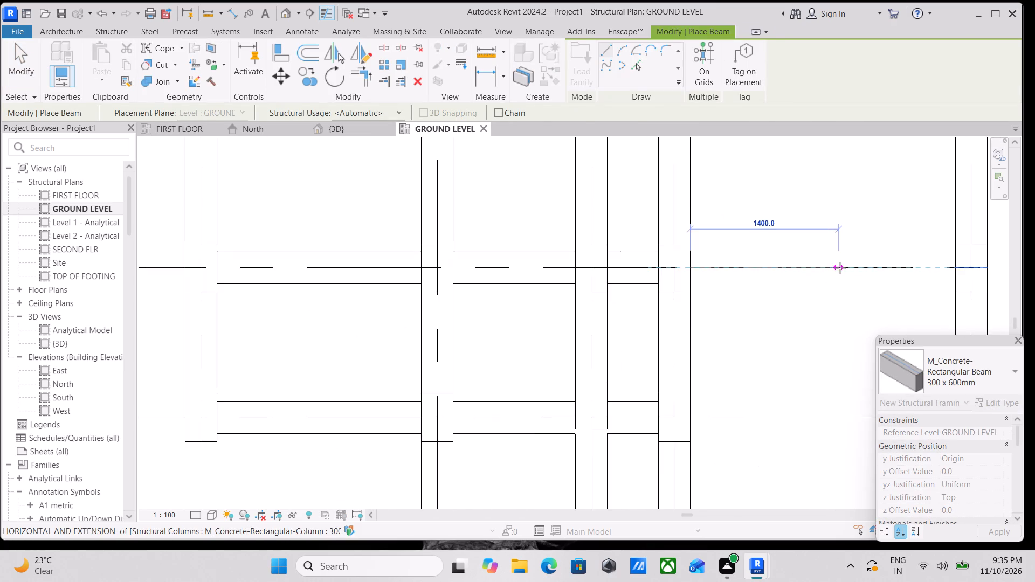
pyautogui.moveTo(839, 268); pyautogui.dragTo(706, 293, button='middle')
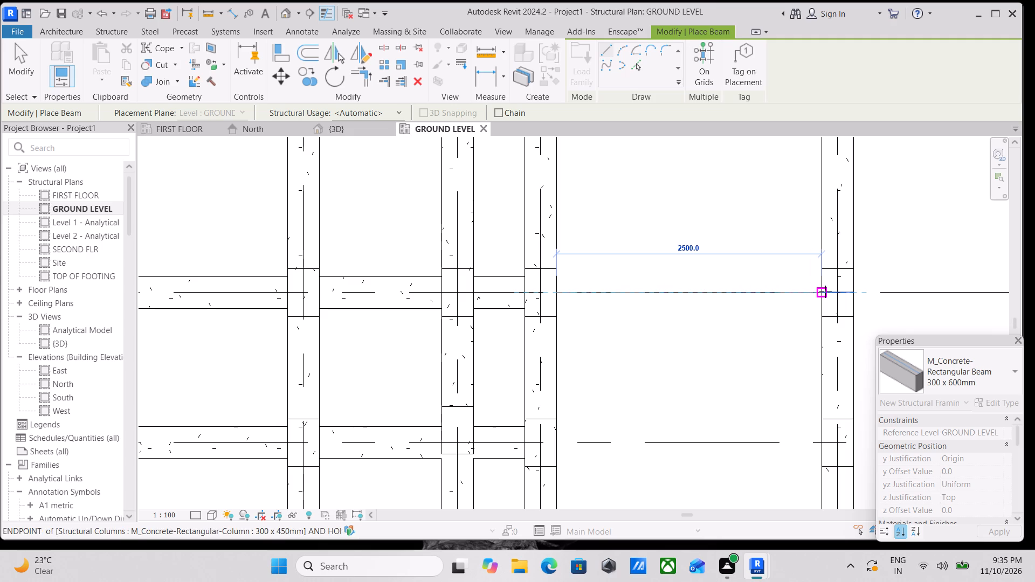
pyautogui.click(825, 291)
pyautogui.press('Escape')
# Place a 300 x 600mm concrete beam along grid 3, 2500 mm long, between the facing sides of the columns at grids E and D.
pyautogui.scroll(-4, 825, 293)
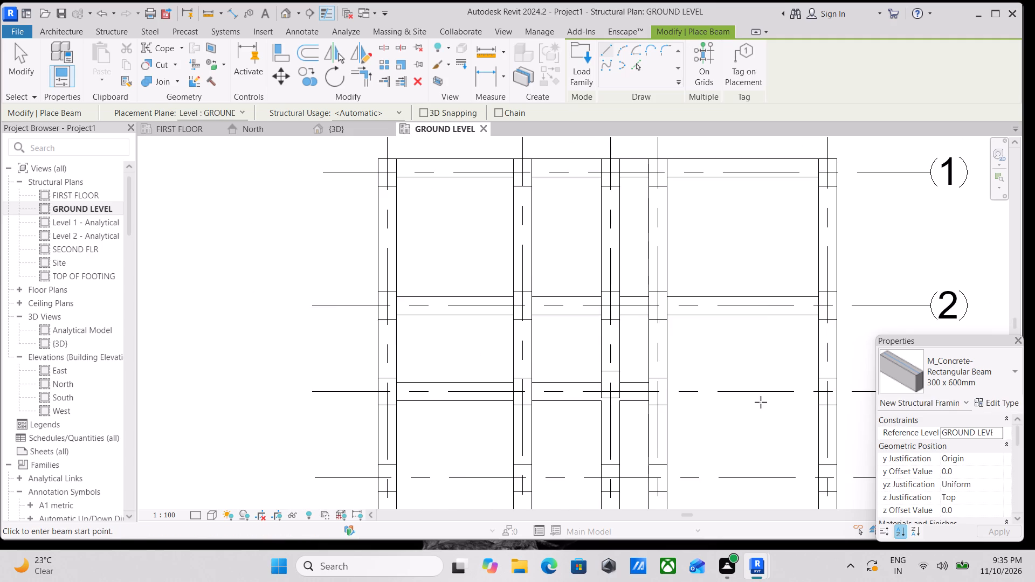
pyautogui.moveTo(757, 393); pyautogui.dragTo(758, 310, button='middle')
pyautogui.scroll(12, 798, 315)
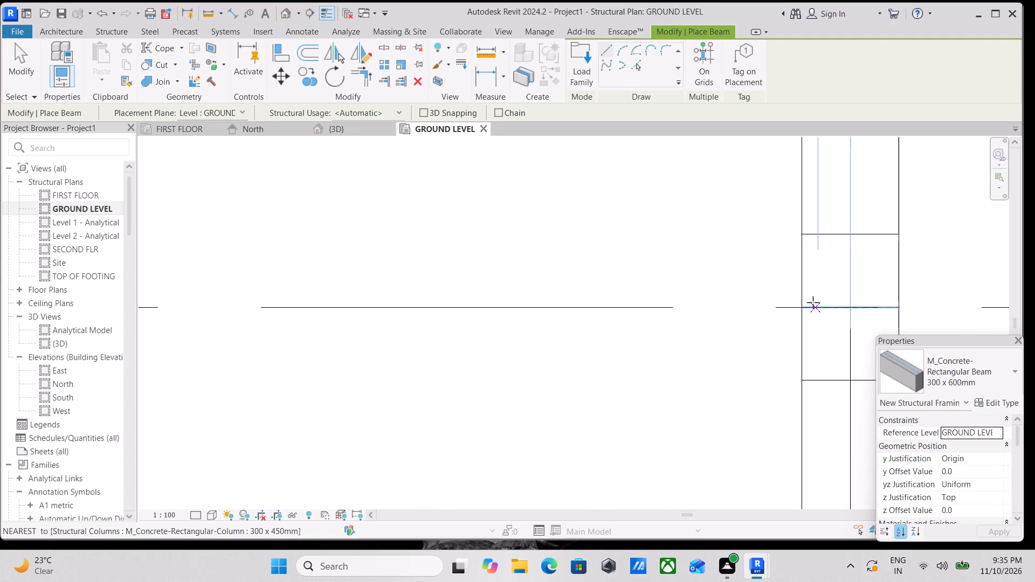
pyautogui.scroll(4, 809, 303)
pyautogui.click(805, 313)
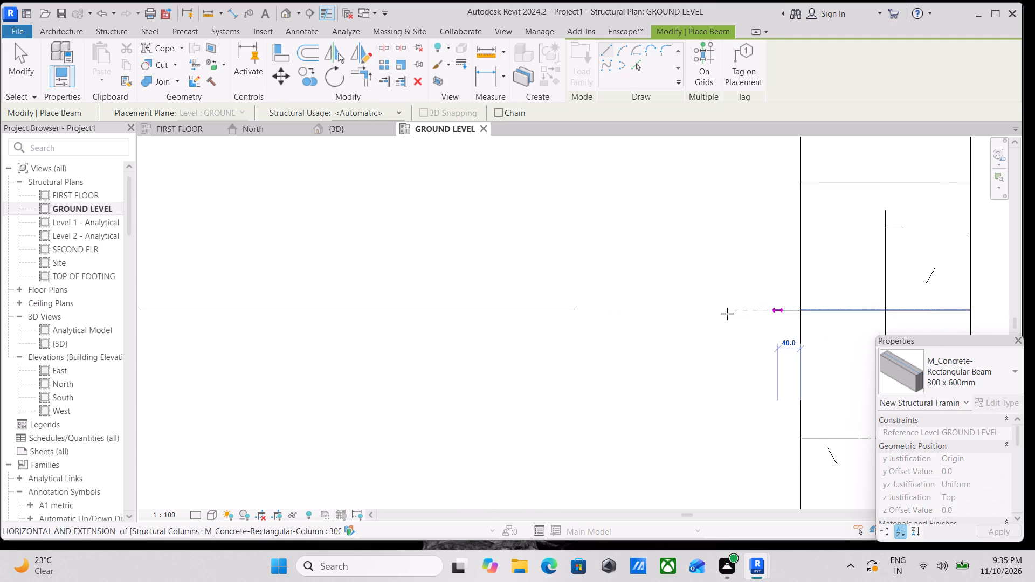
pyautogui.scroll(-3, 388, 334)
pyautogui.moveTo(388, 334); pyautogui.dragTo(1034, 351, button='middle')
pyautogui.scroll(-1, 691, 363)
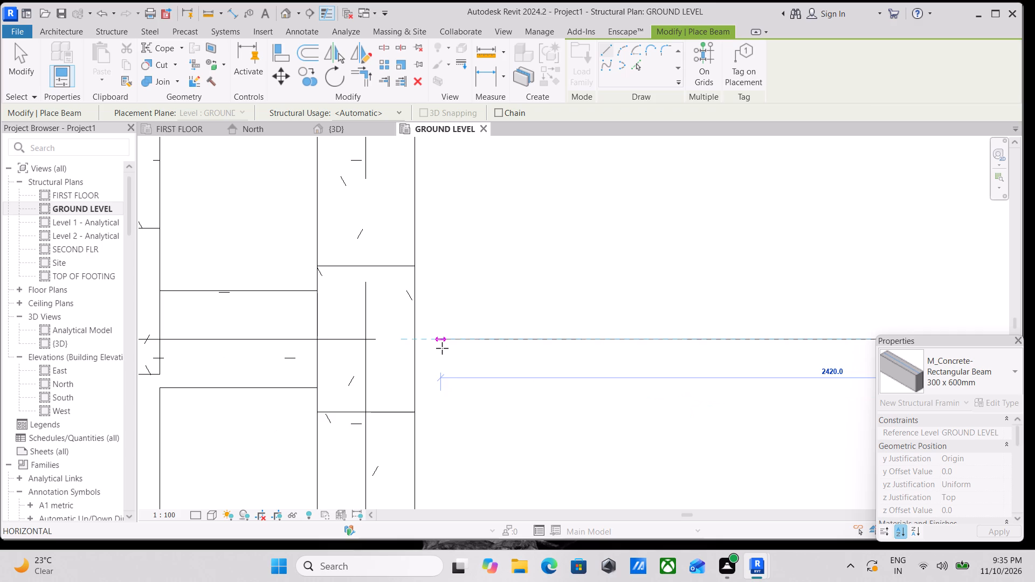
pyautogui.click(412, 337)
pyautogui.scroll(-4, 412, 337)
pyautogui.press('Escape')
# Place a 300 x 600mm concrete beam along grid 4, 2500 mm long, between the facing sides of the columns at grids E and D.
pyautogui.scroll(-5, 412, 337)
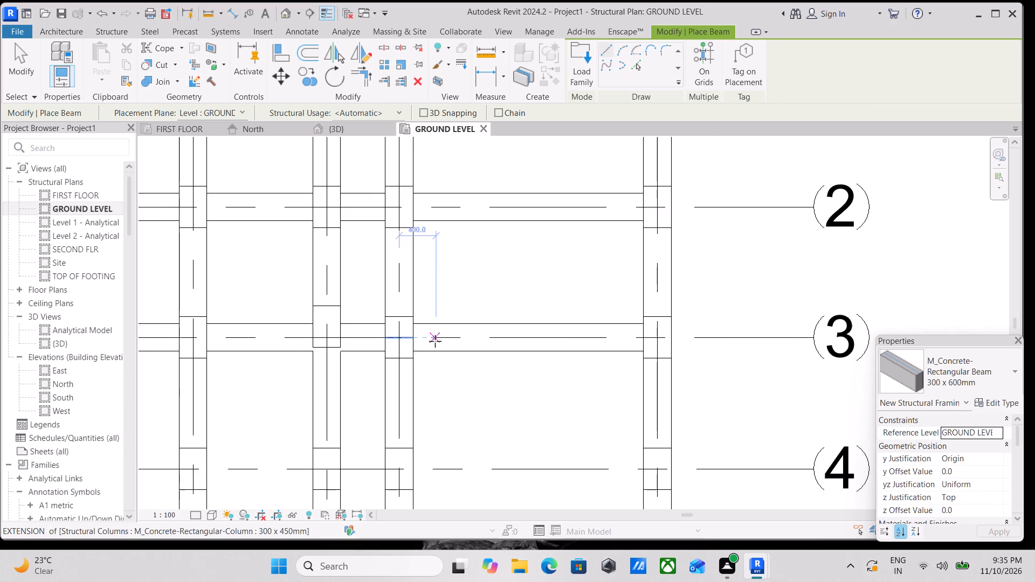
pyautogui.scroll(-5, 436, 342)
pyautogui.moveTo(486, 396); pyautogui.dragTo(685, 317, button='middle')
pyautogui.scroll(3, 727, 331)
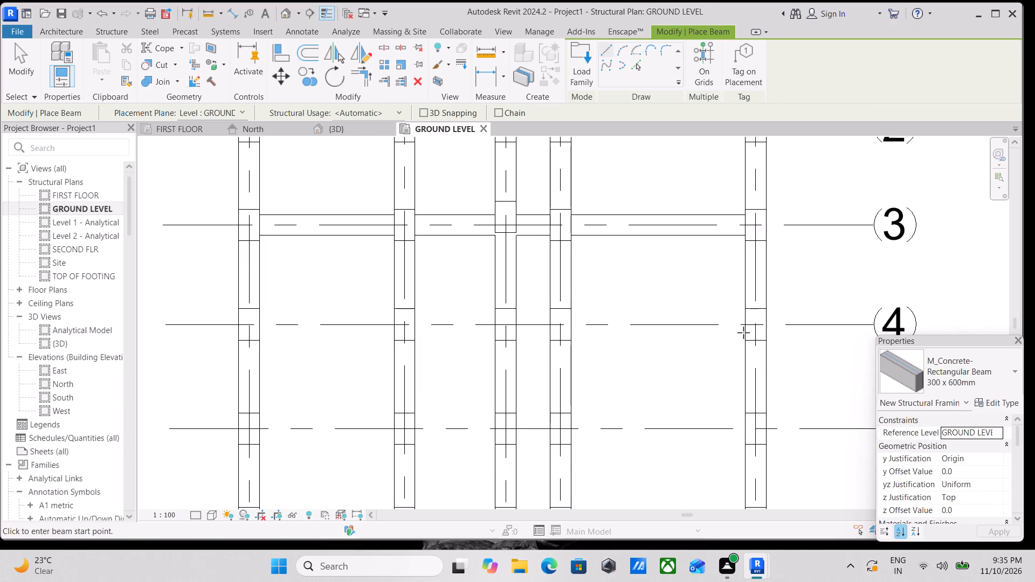
pyautogui.scroll(7, 743, 331)
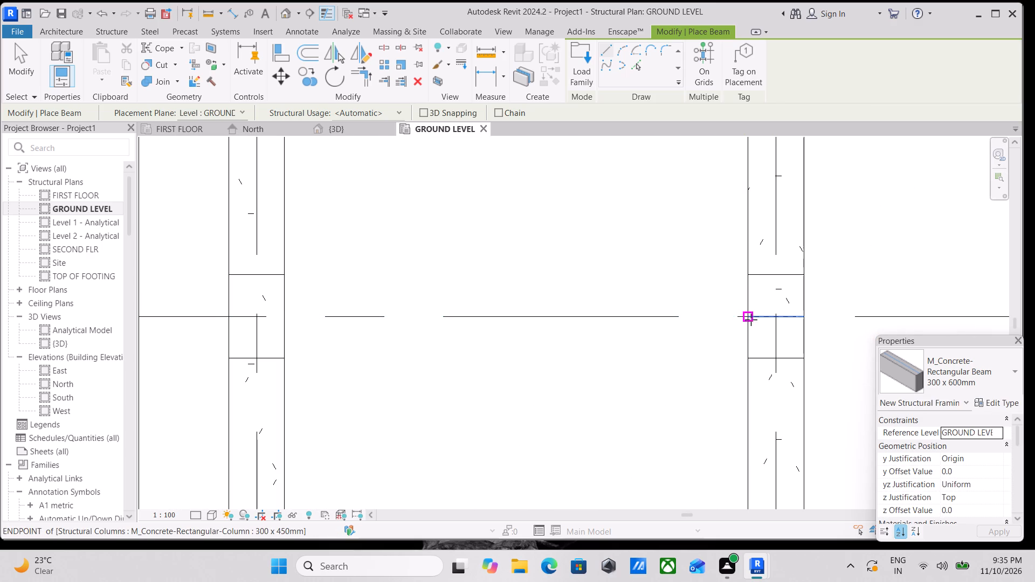
pyautogui.click(751, 318)
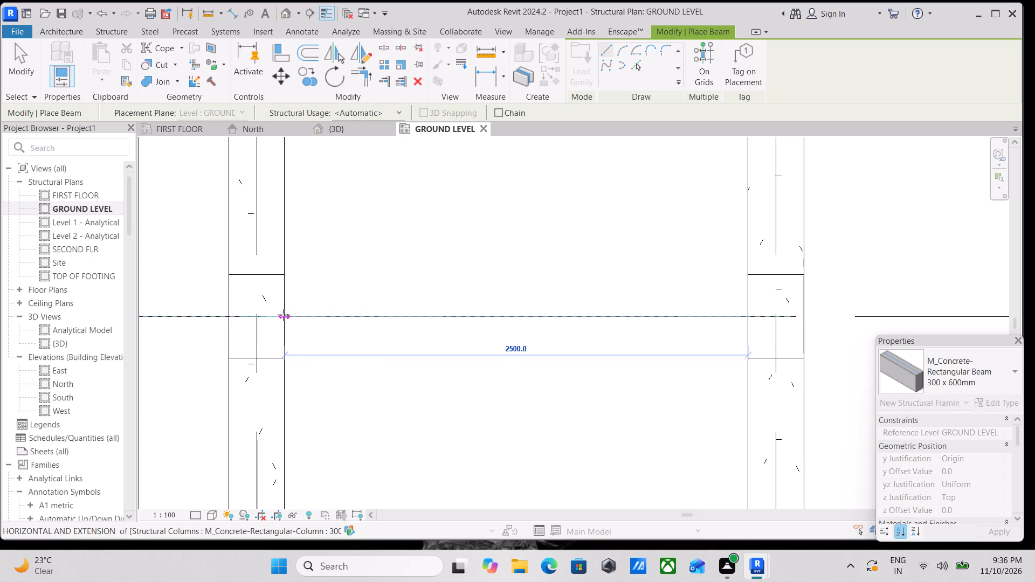
pyautogui.click(284, 315)
pyautogui.scroll(-4, 284, 315)
pyautogui.press('Escape')
# Place a 300 x 600mm concrete beam along grid 4, about 485 mm long, between the facing sides of the columns at grids D and C.
pyautogui.moveTo(296, 326); pyautogui.dragTo(436, 324, button='middle')
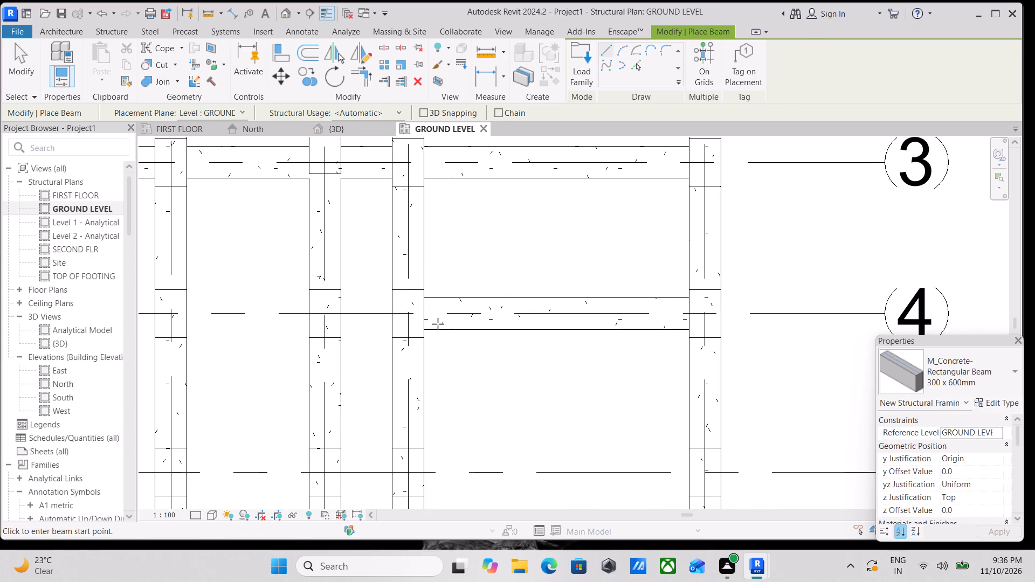
pyautogui.scroll(7, 336, 297)
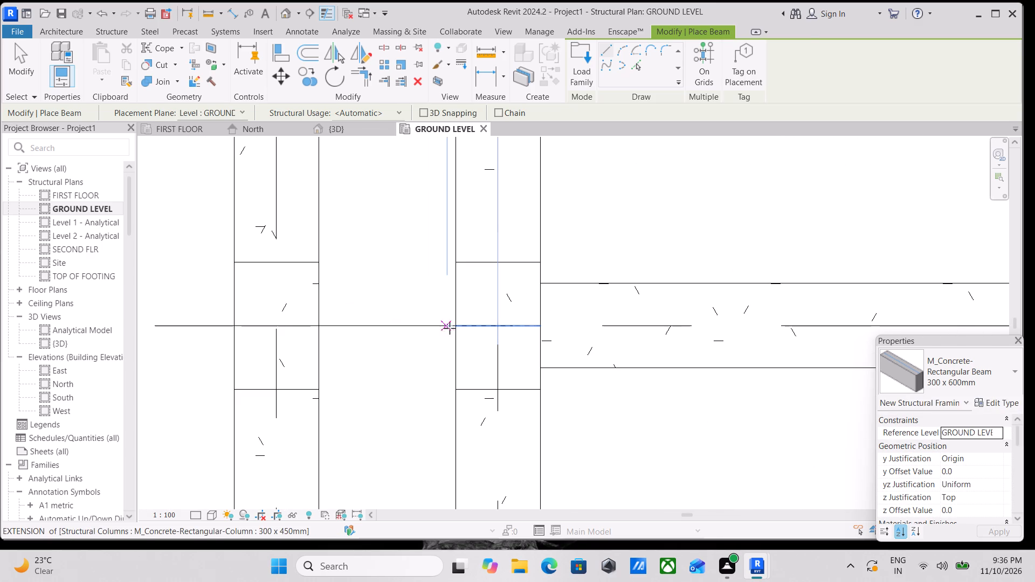
pyautogui.click(458, 325)
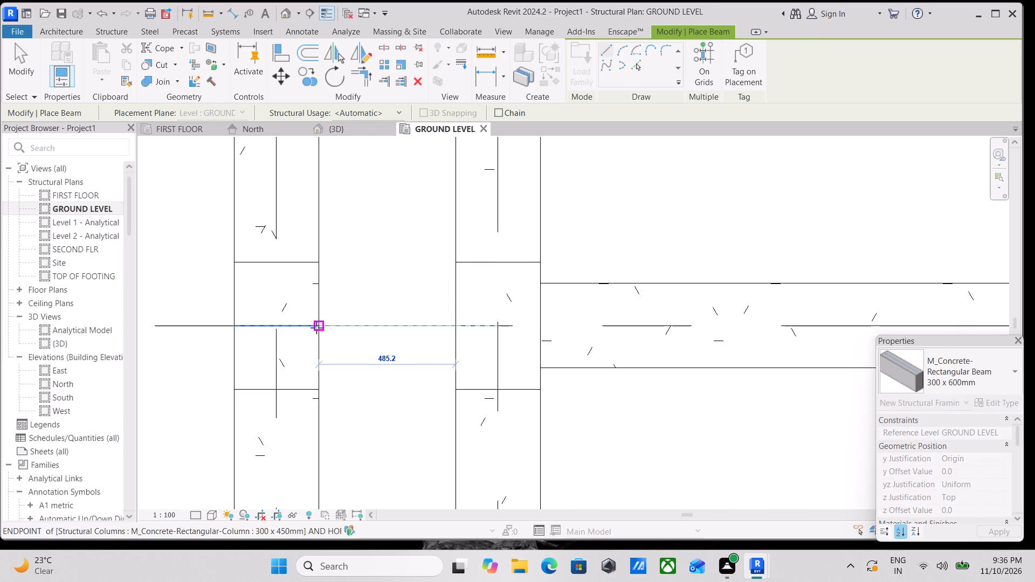
pyautogui.click(316, 327)
pyautogui.scroll(-5, 316, 327)
pyautogui.press('Escape')
# Place a 300 x 600mm concrete beam along grid 4 between the facing sides of the columns at grids C and B.
pyautogui.scroll(-1, 294, 338)
pyautogui.moveTo(339, 346); pyautogui.dragTo(612, 346, button='middle')
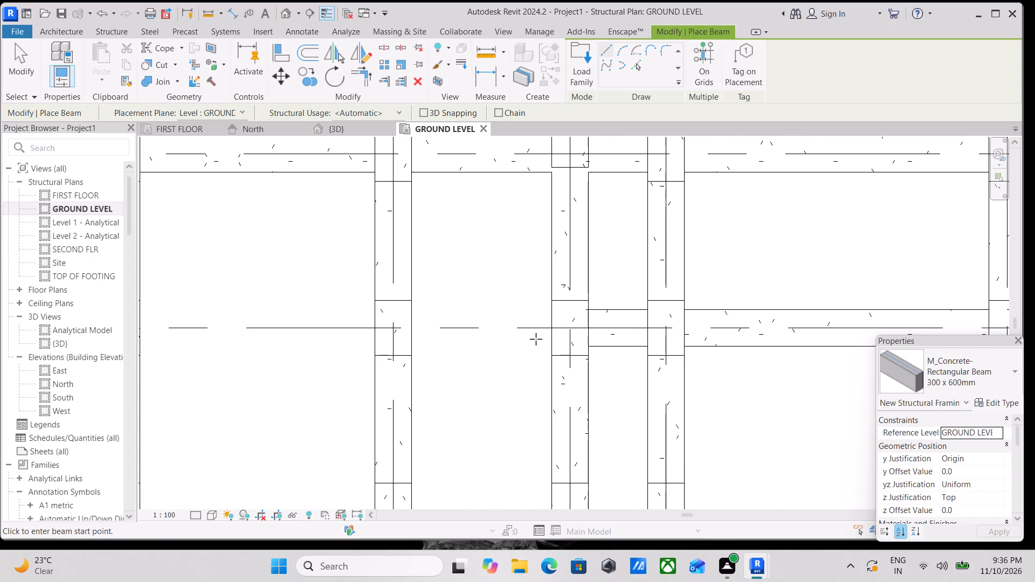
pyautogui.click(555, 331)
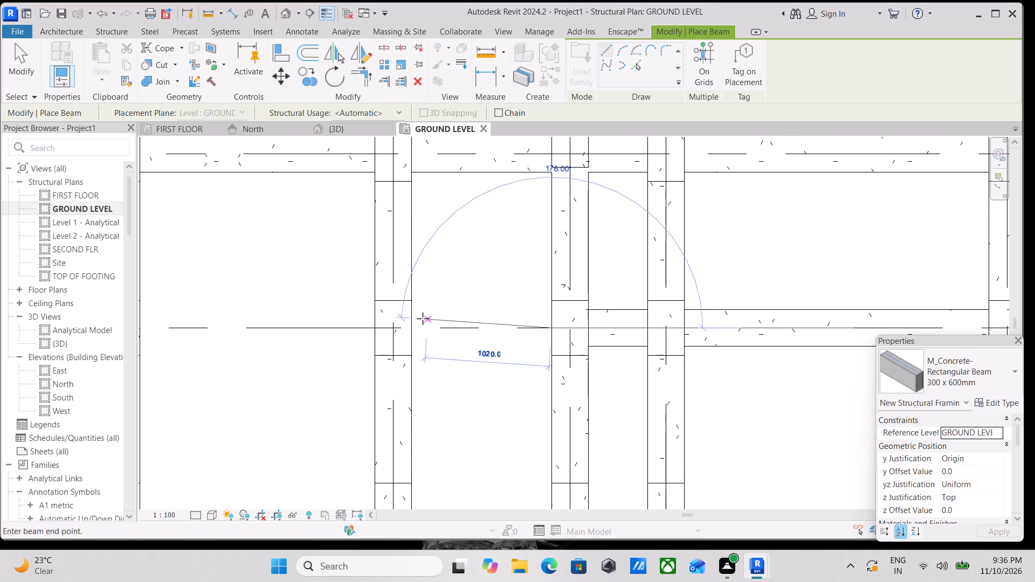
pyautogui.click(410, 328)
# Place a 300 x 600mm concrete beam along grid 4, about 1929 mm long, between the facing sides of the columns at grids B and A.
pyautogui.scroll(-3, 412, 328)
pyautogui.moveTo(357, 339); pyautogui.dragTo(534, 343, button='middle')
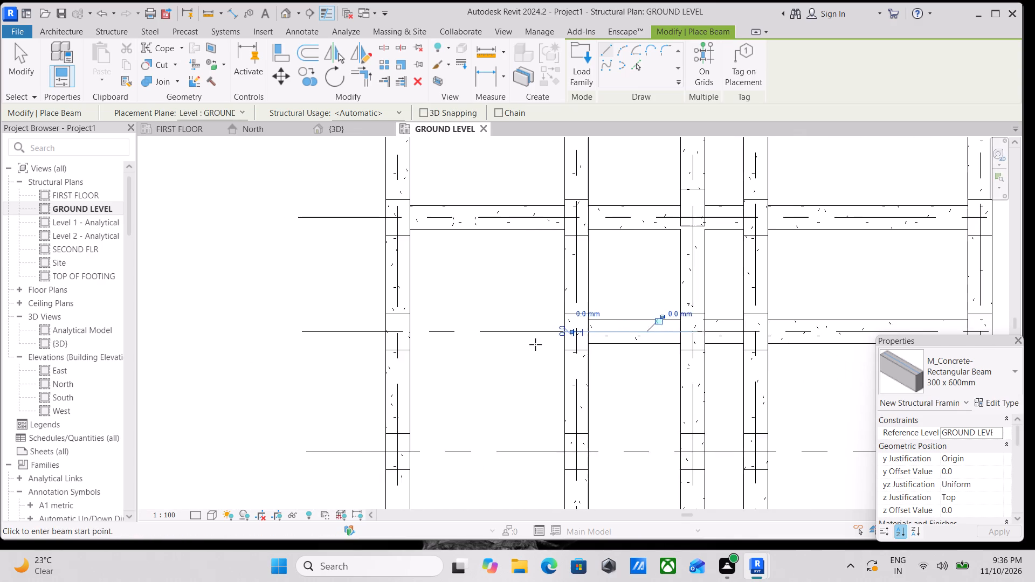
pyautogui.scroll(20, 555, 334)
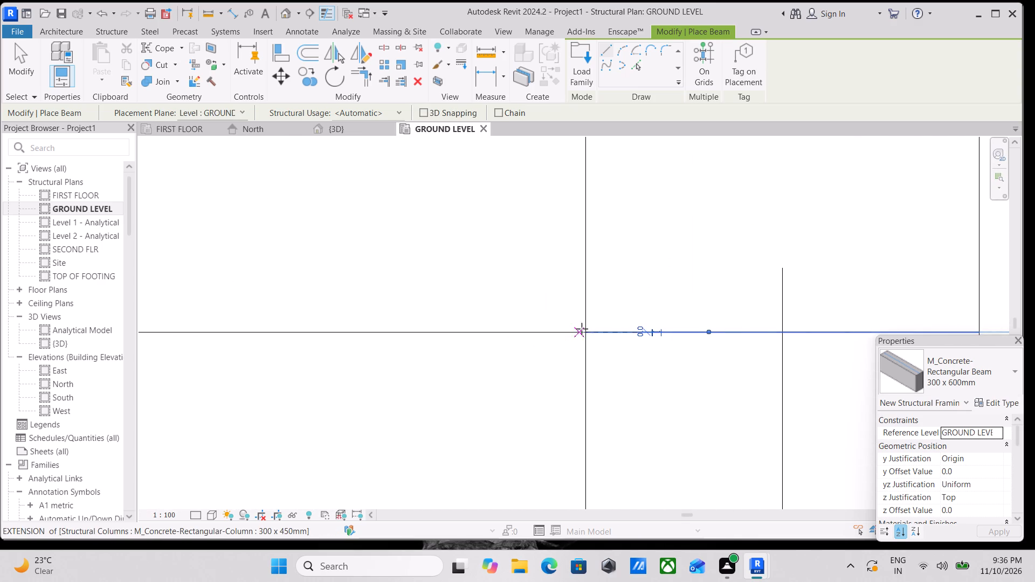
pyautogui.click(590, 329)
pyautogui.scroll(-3, 377, 319)
pyautogui.moveTo(377, 319); pyautogui.dragTo(703, 309, button='middle')
pyautogui.scroll(-4, 549, 316)
pyautogui.moveTo(489, 318); pyautogui.dragTo(538, 311, button='middle')
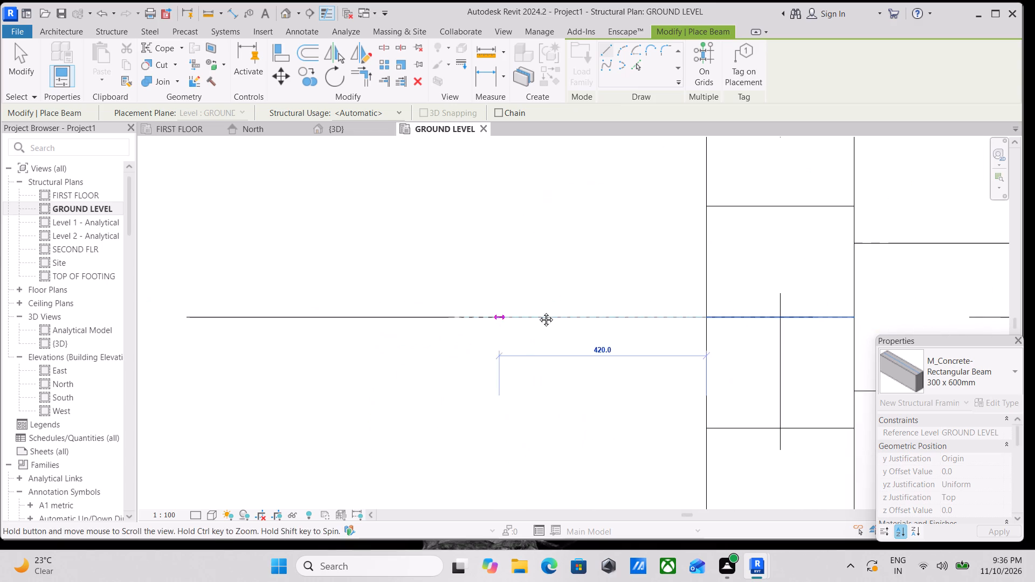
pyautogui.moveTo(538, 311); pyautogui.dragTo(785, 306, button='middle')
pyautogui.scroll(-5, 437, 317)
pyautogui.moveTo(437, 317); pyautogui.dragTo(637, 315, button='middle')
pyautogui.click(436, 315)
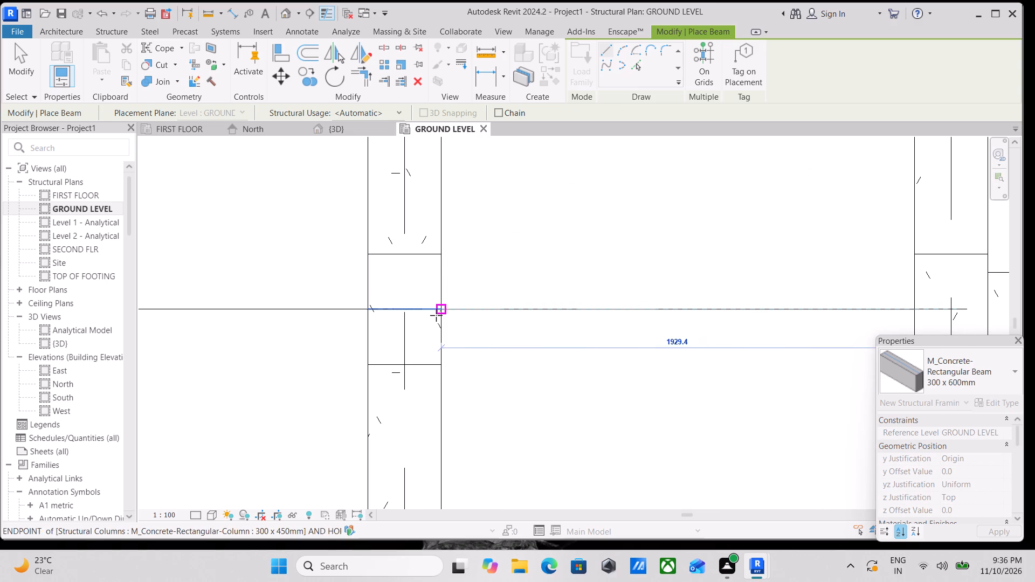
pyautogui.scroll(-5, 436, 315)
pyautogui.press('Escape')
# Place a 300 x 600mm concrete beam along grid 5 from the column at grid E to the near side of the column at grid D.
pyautogui.scroll(-1, 477, 294)
pyautogui.scroll(1, 477, 294)
pyautogui.scroll(-9, 477, 294)
pyautogui.scroll(-3, 700, 358)
pyautogui.moveTo(700, 358); pyautogui.dragTo(698, 357, button='middle')
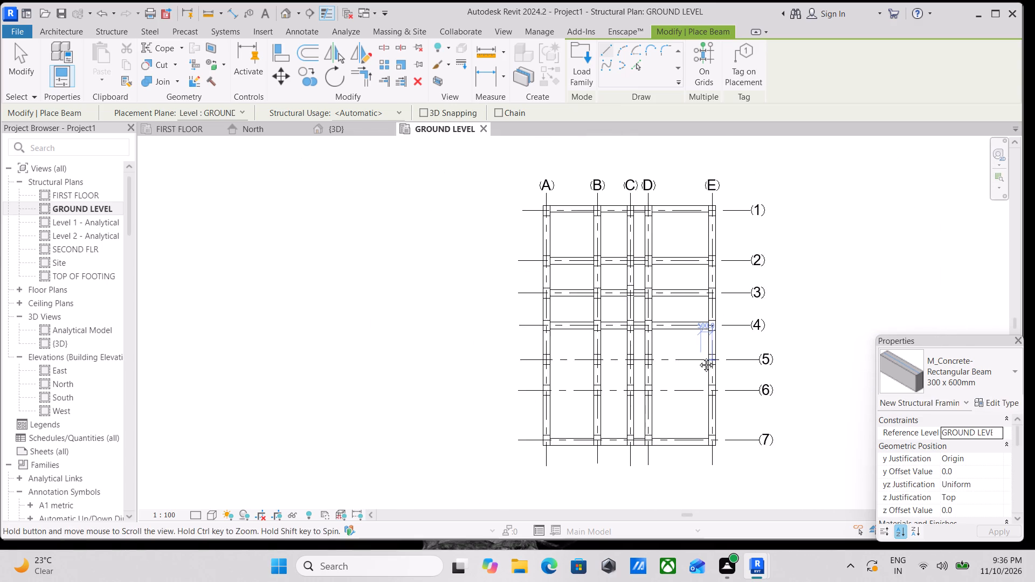
pyautogui.moveTo(698, 357); pyautogui.dragTo(677, 331, button='middle')
pyautogui.scroll(14, 701, 346)
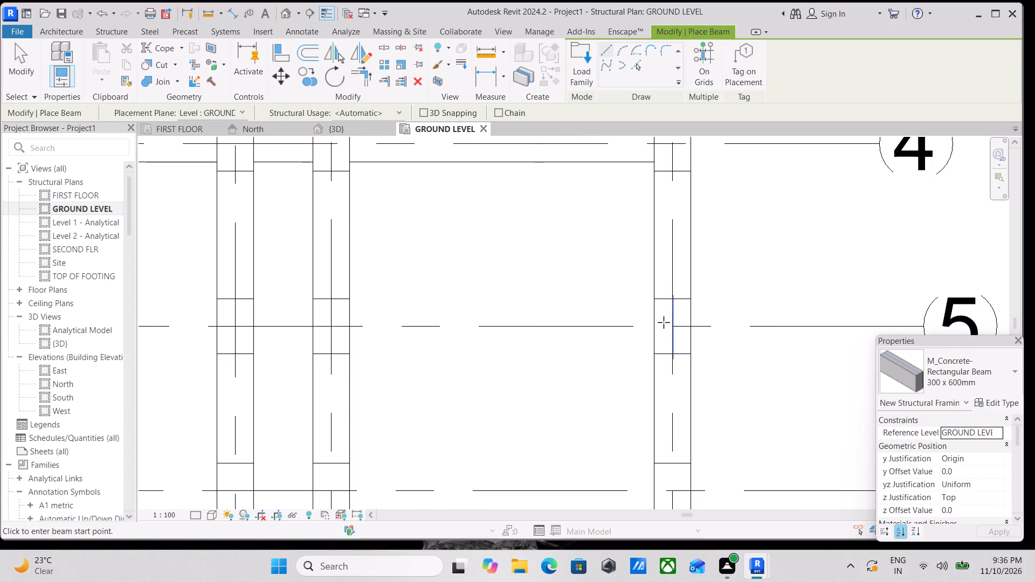
pyautogui.scroll(2, 664, 322)
pyautogui.click(647, 331)
pyautogui.scroll(-3, 367, 320)
pyautogui.moveTo(367, 320); pyautogui.dragTo(943, 317, button='middle')
pyautogui.scroll(1, 943, 317)
pyautogui.scroll(-1, 848, 321)
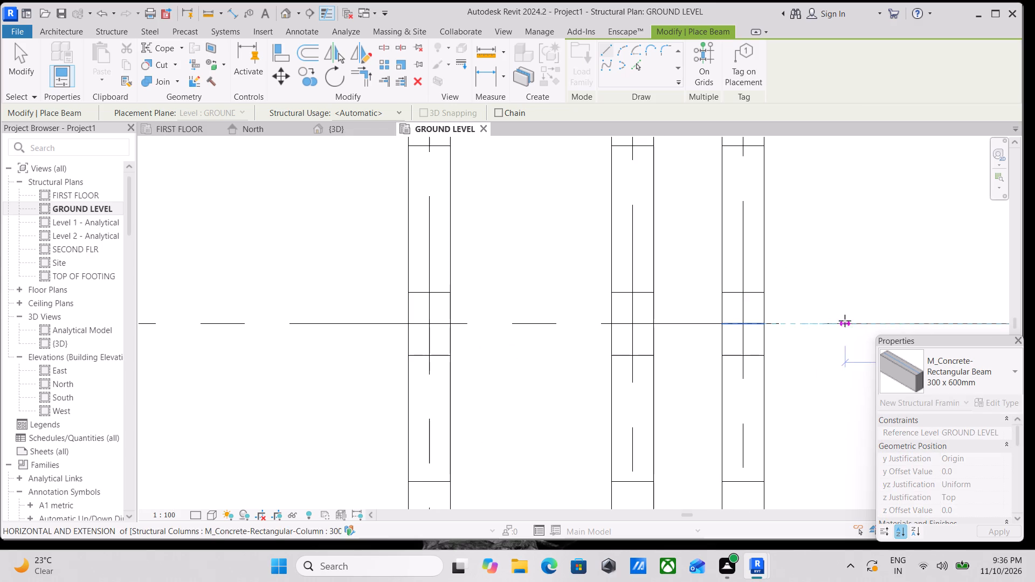
pyautogui.click(767, 323)
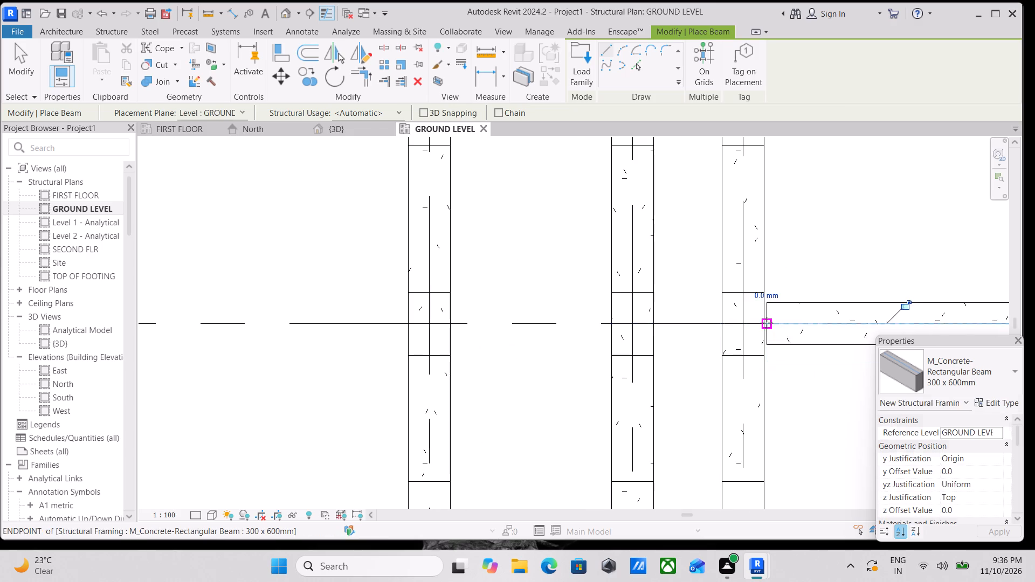
pyautogui.scroll(-5, 767, 323)
pyautogui.scroll(4, 796, 313)
pyautogui.scroll(5, 760, 342)
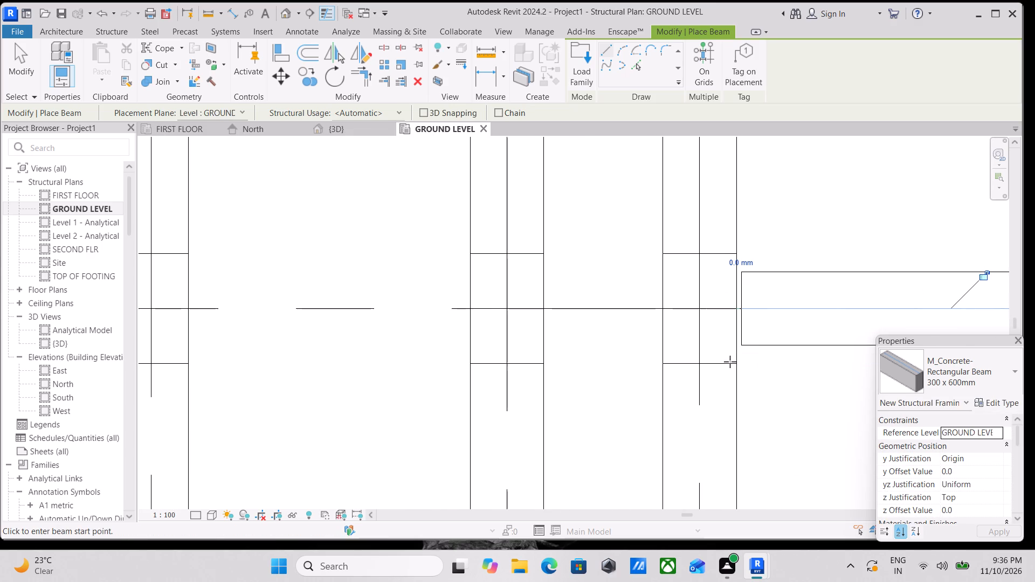
pyautogui.press('Escape')
pyautogui.press('Escape')
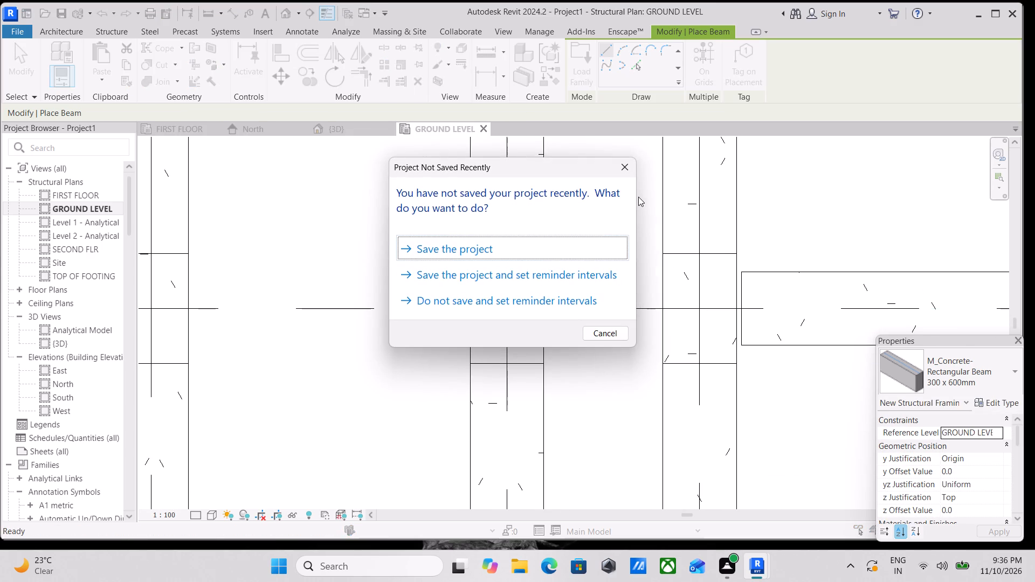
# Dismiss the save reminder and extend the grid 5 beam's end to meet the side of the column at grid D.
pyautogui.click(629, 164)
pyautogui.scroll(2, 850, 348)
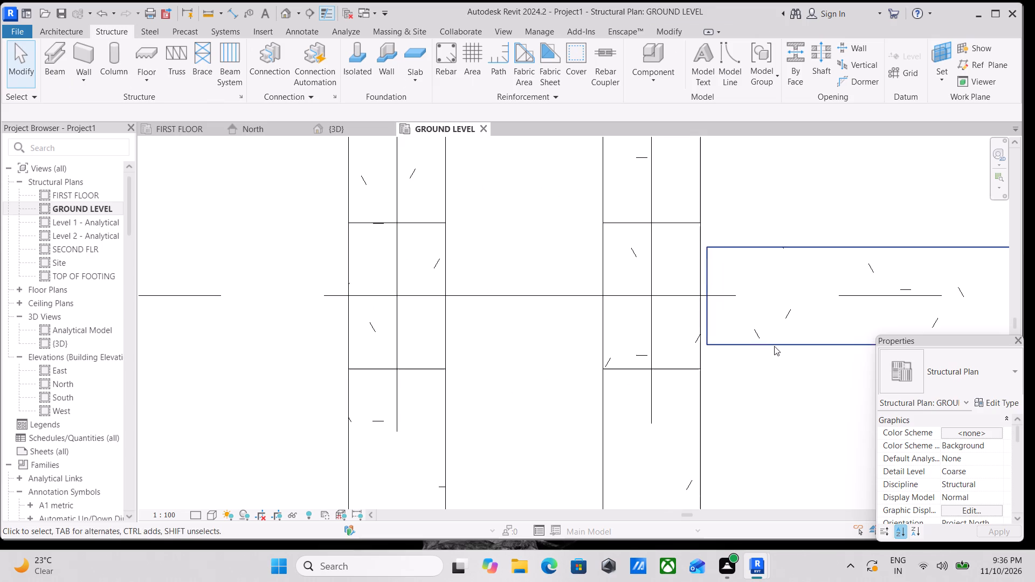
pyautogui.click(774, 346)
pyautogui.scroll(3, 735, 306)
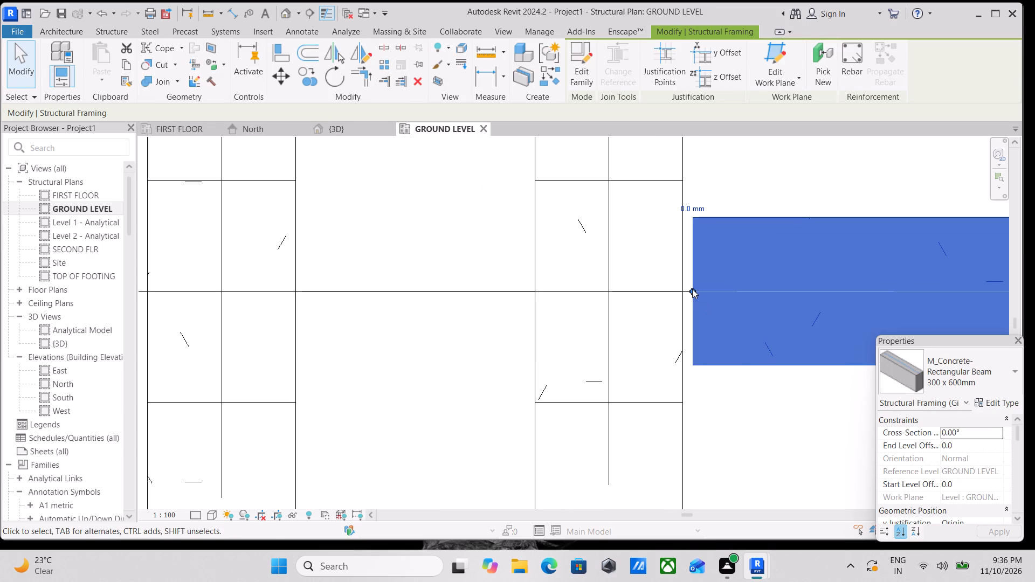
pyautogui.moveTo(692, 289); pyautogui.dragTo(681, 288)
pyautogui.scroll(-5, 720, 328)
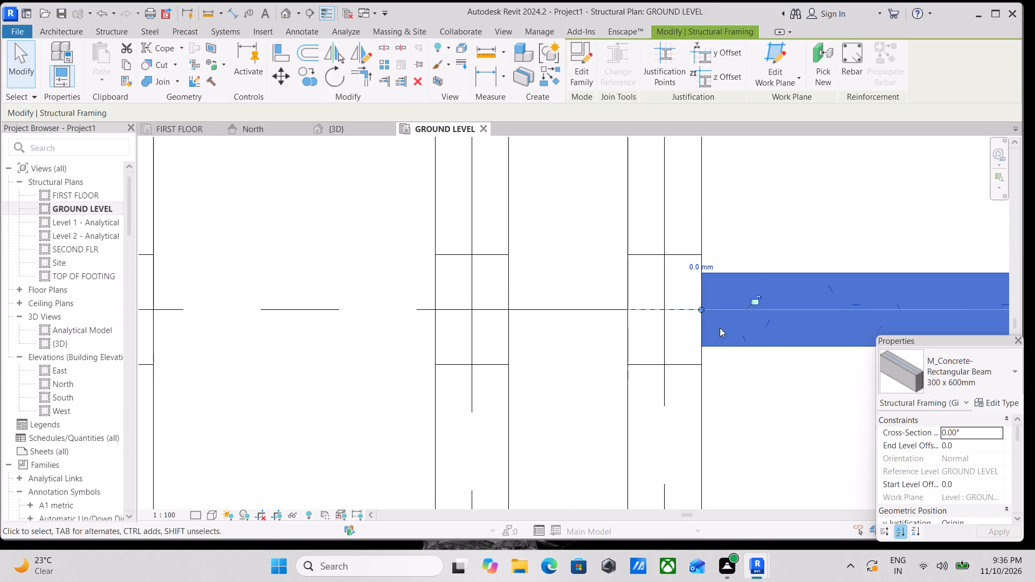
pyautogui.moveTo(704, 332); pyautogui.dragTo(726, 374, button='middle')
pyautogui.scroll(-8, 724, 368)
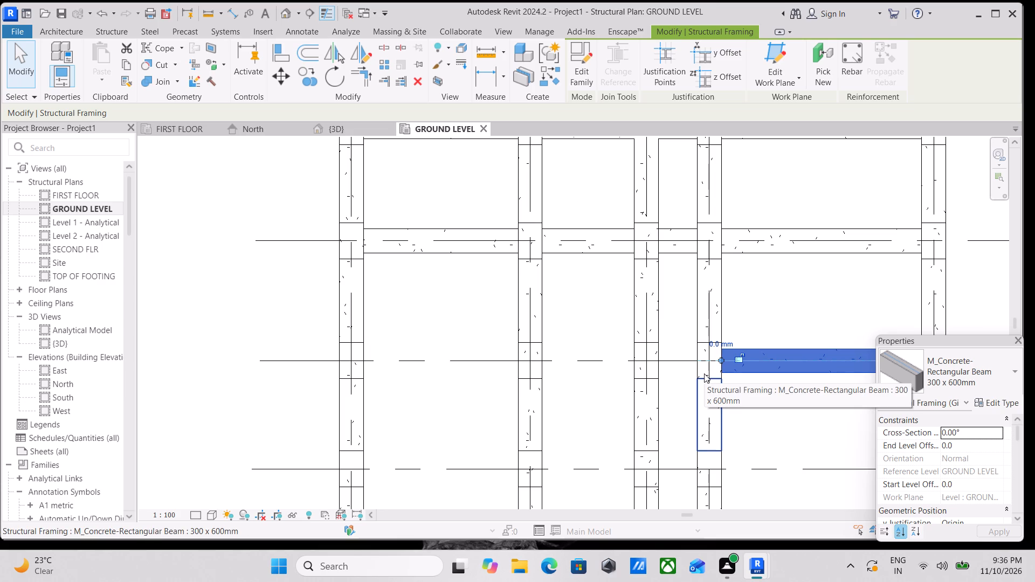
pyautogui.scroll(-6, 695, 373)
pyautogui.moveTo(692, 370); pyautogui.dragTo(371, 378, button='middle')
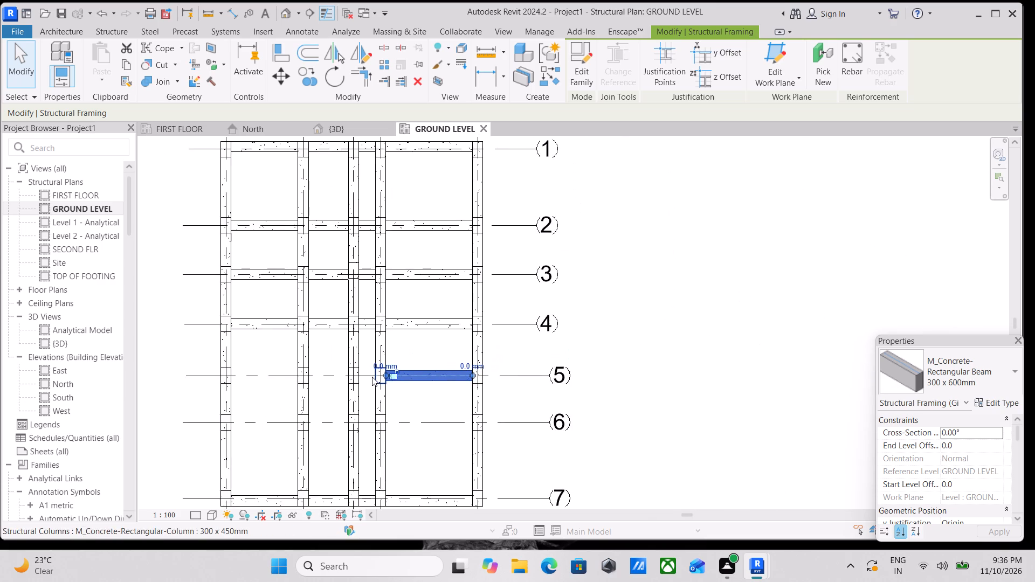
pyautogui.scroll(5, 379, 385)
pyautogui.moveTo(385, 389); pyautogui.dragTo(417, 398, button='middle')
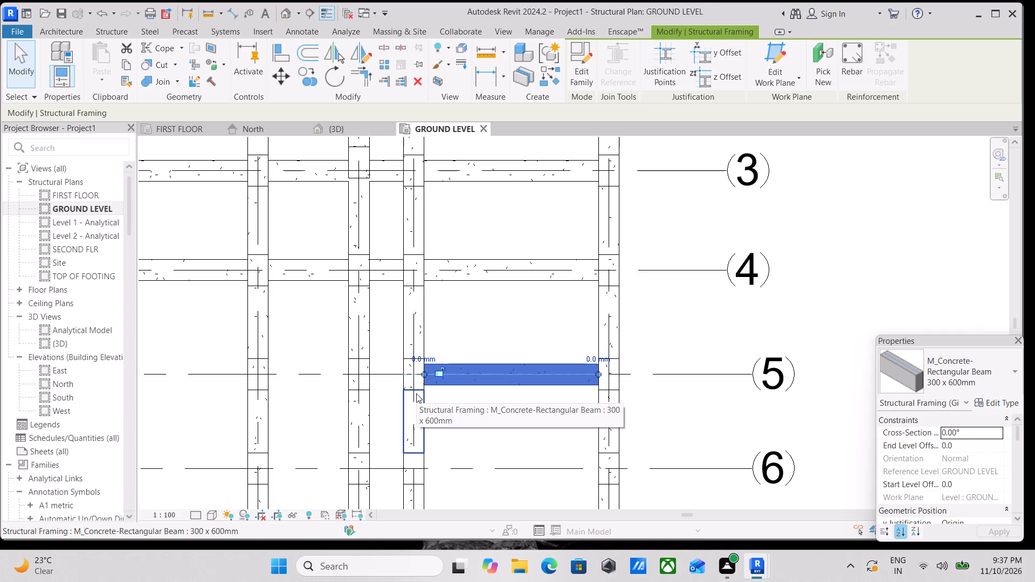
pyautogui.scroll(-3, 389, 393)
pyautogui.press('Tab')
pyautogui.scroll(4, 396, 386)
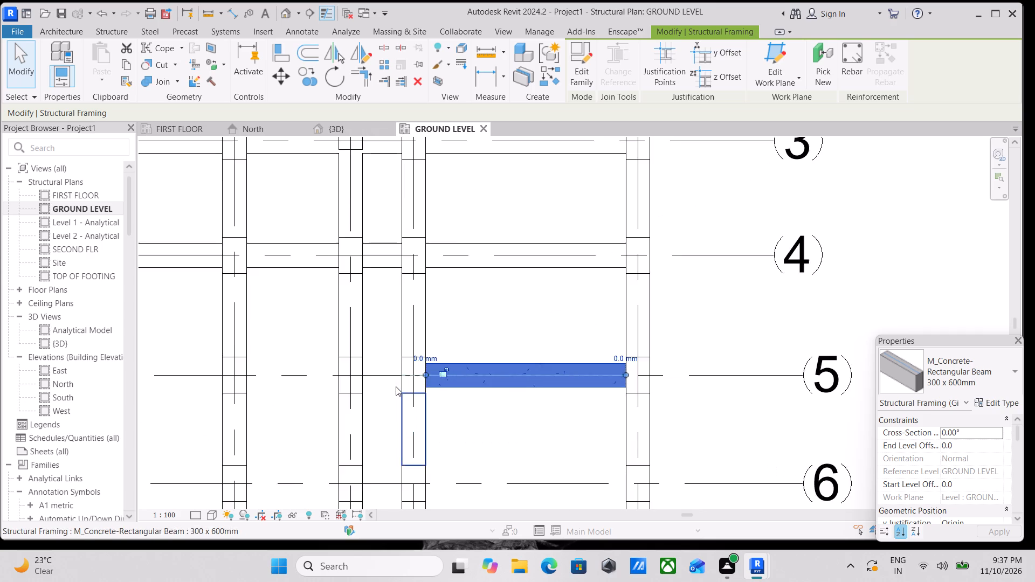
pyautogui.scroll(4, 397, 386)
pyautogui.press('`')
pyautogui.press('Escape')
pyautogui.press('Escape')
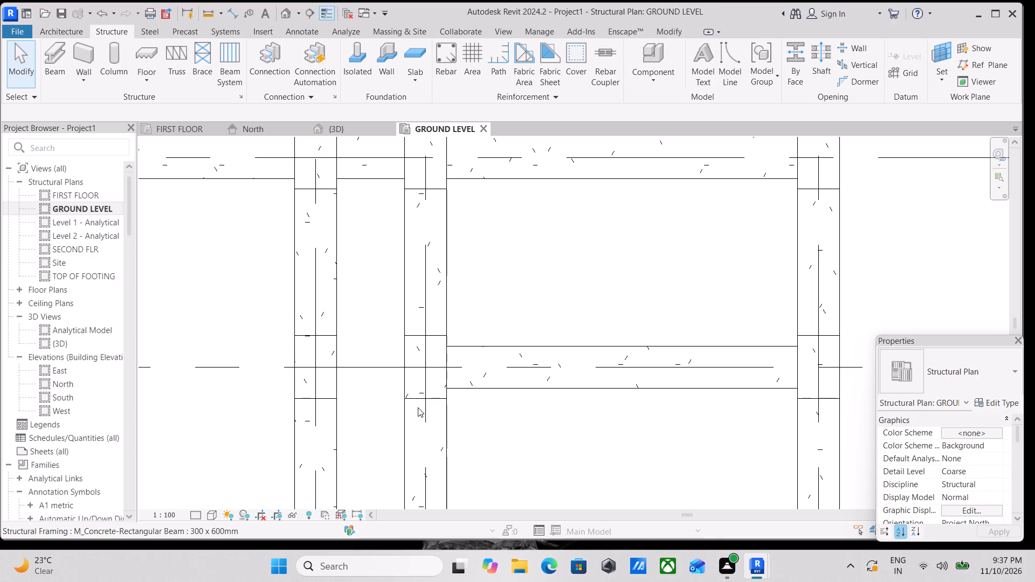
# Place a 300 x 600mm concrete beam along grid 5, about 485 mm long, between the facing sides of the columns at grids D and C.
pyautogui.scroll(-4, 422, 389)
pyautogui.moveTo(410, 384); pyautogui.dragTo(495, 390, button='middle')
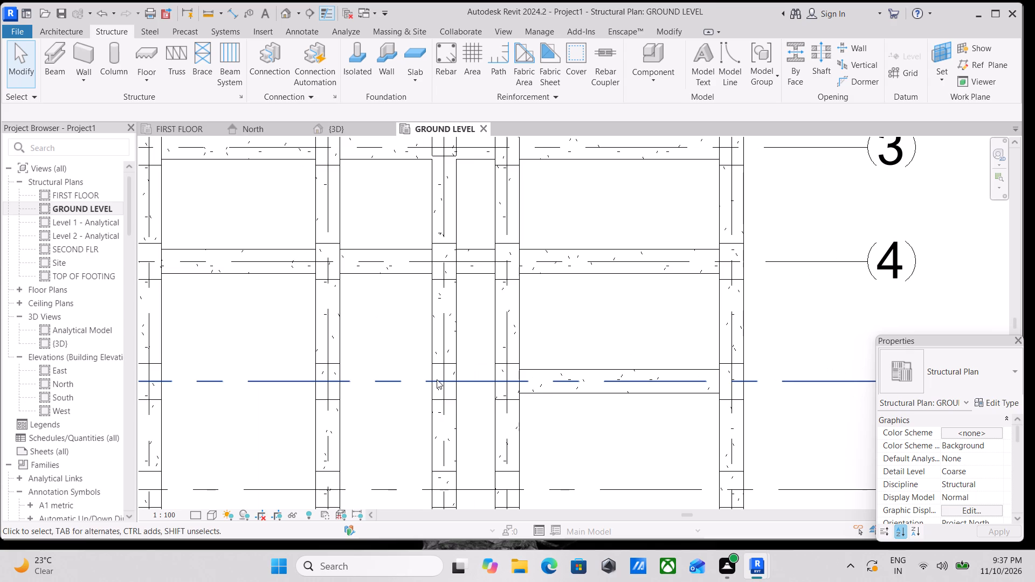
pyautogui.write('bm')
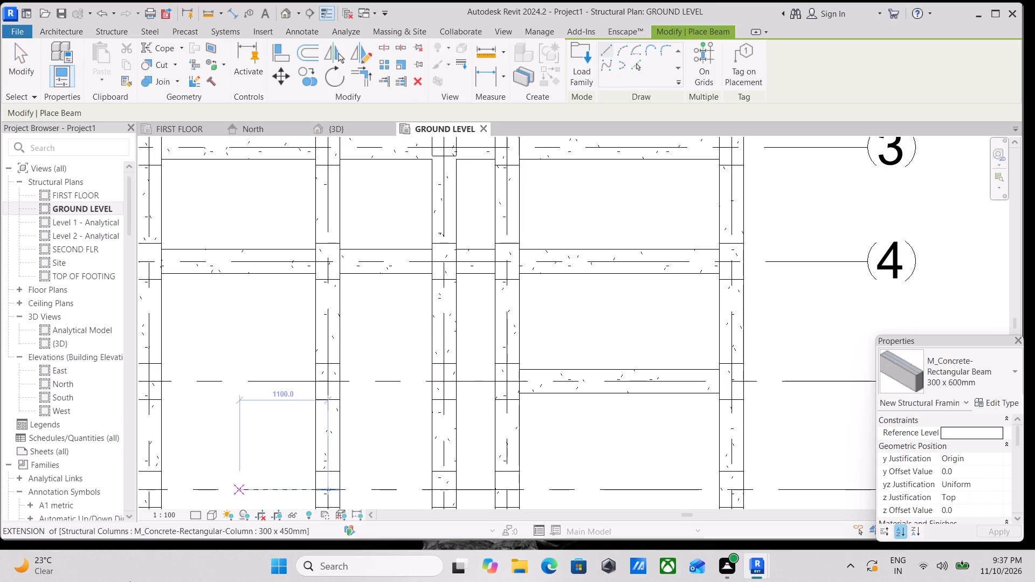
pyautogui.scroll(3, 569, 488)
pyautogui.scroll(-4, 406, 474)
pyautogui.moveTo(445, 476); pyautogui.dragTo(695, 440, button='middle')
pyautogui.scroll(3, 714, 426)
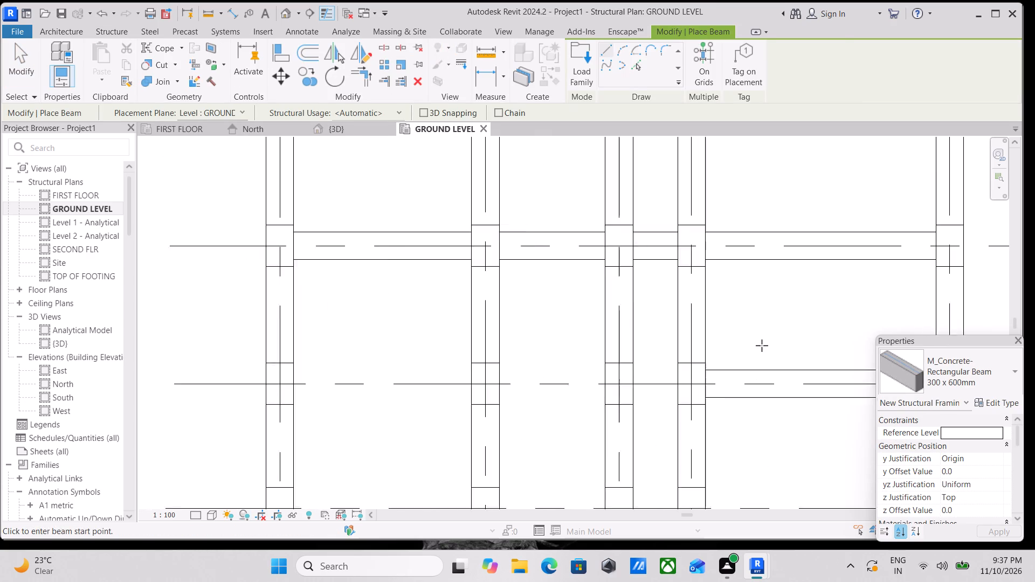
pyautogui.scroll(2, 762, 345)
pyautogui.scroll(3, 621, 403)
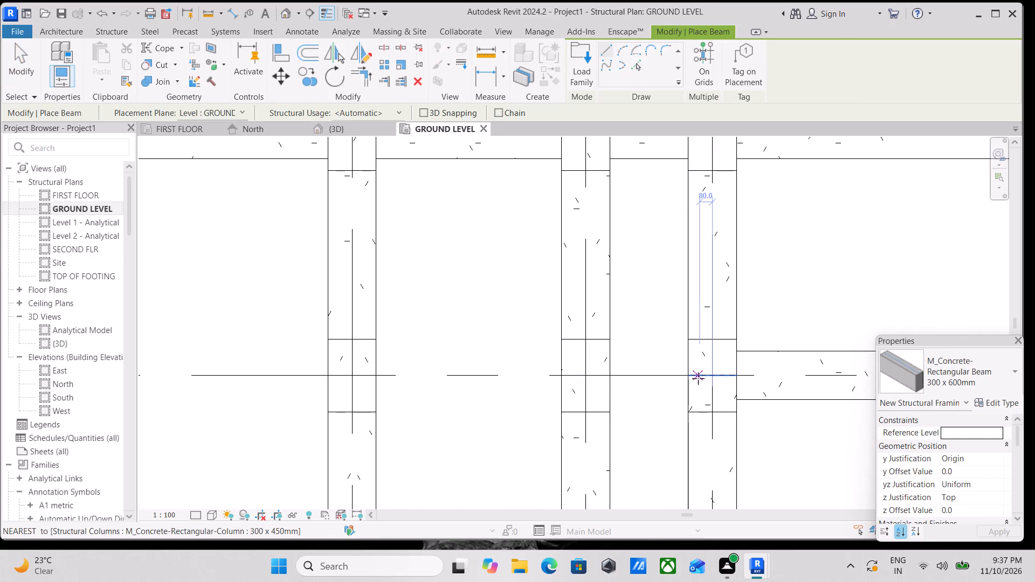
pyautogui.moveTo(692, 378); pyautogui.dragTo(683, 374)
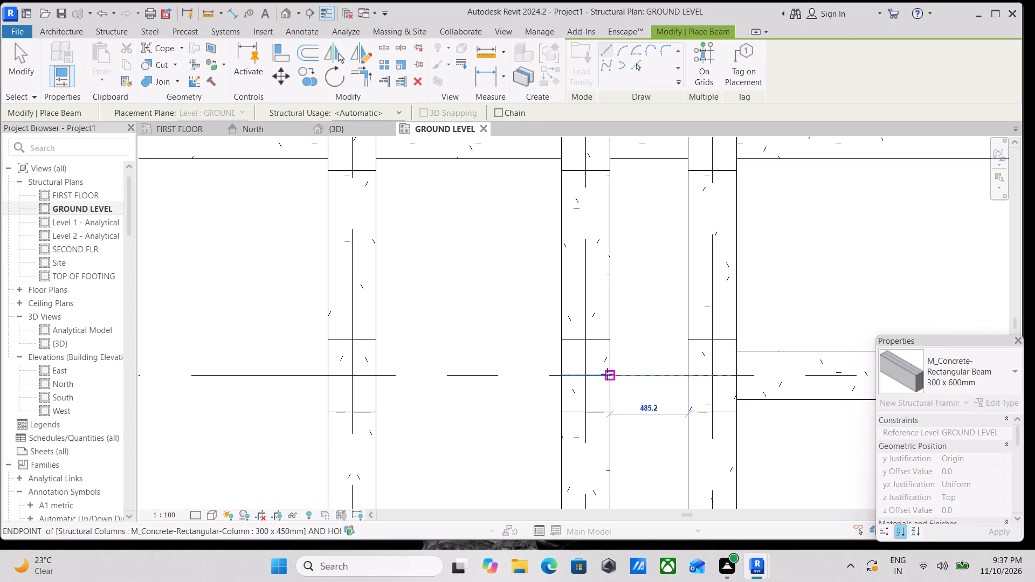
pyautogui.click(607, 375)
pyautogui.press('Escape')
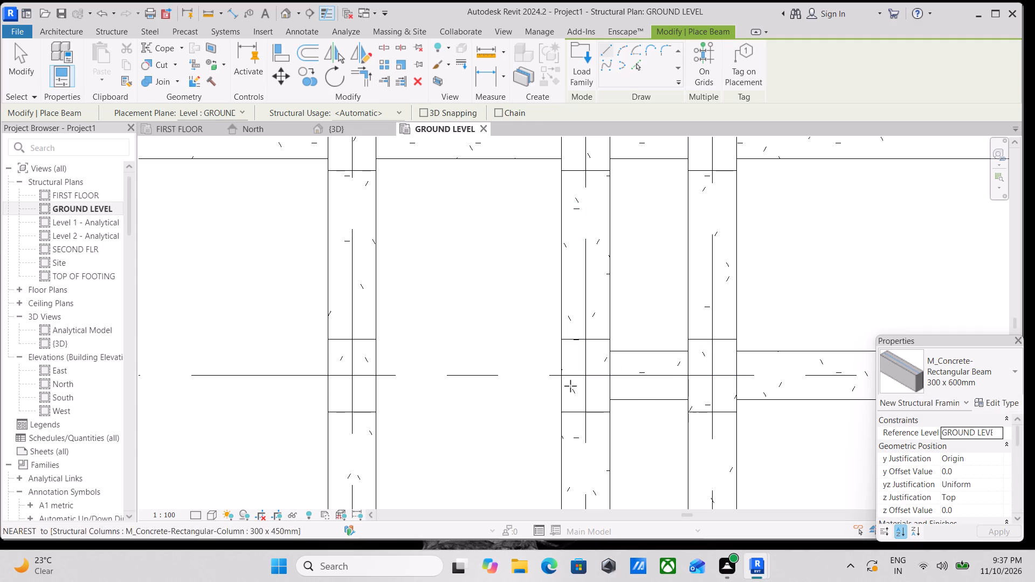
# Place a 300 x 600mm concrete beam along grid 5 between the facing sides of the columns at grids C and B.
pyautogui.click(563, 379)
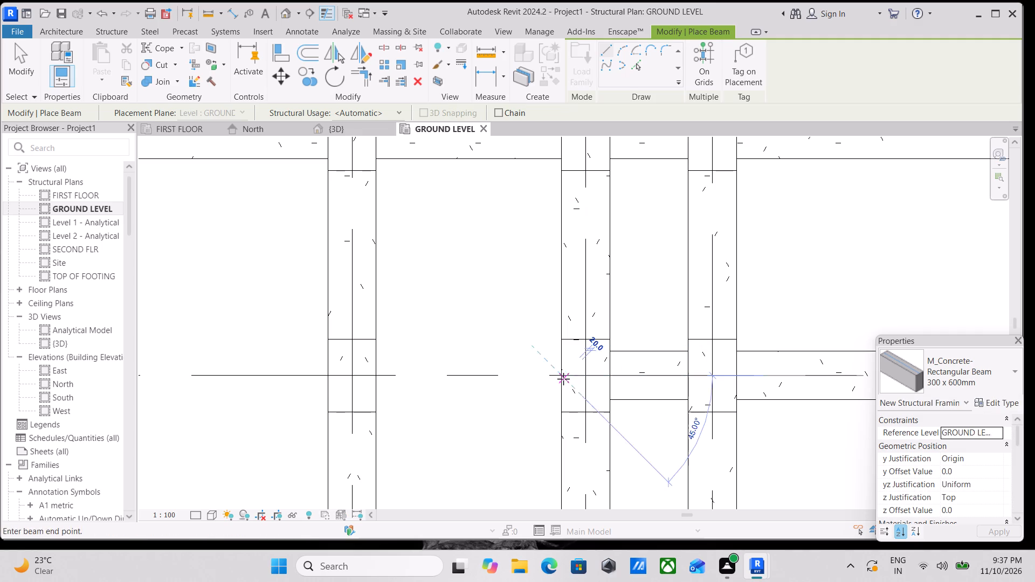
pyautogui.click(374, 375)
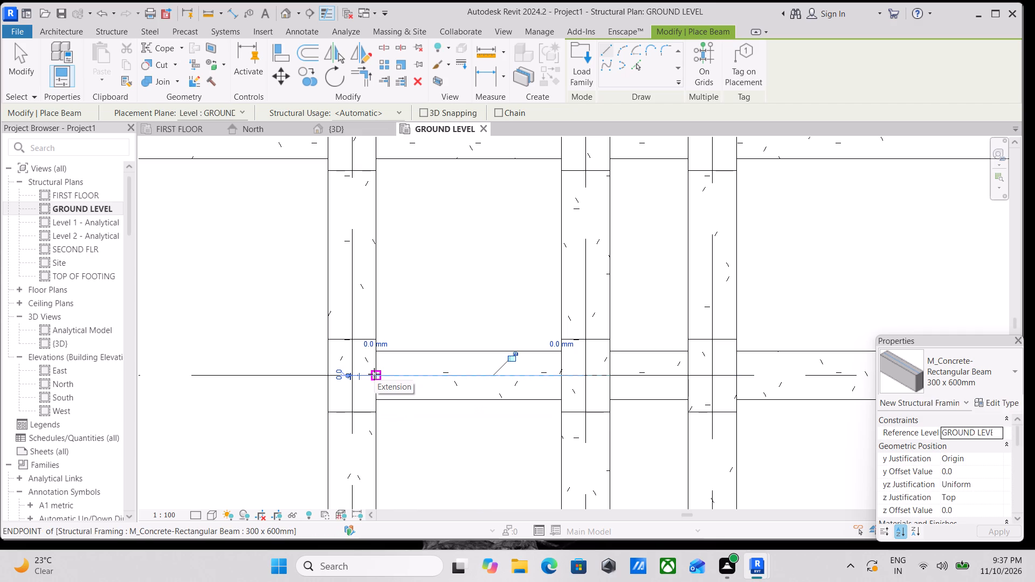
# Place a 300 x 600mm concrete beam along grid 5, about 1929 mm long, between the facing sides of the columns at grids B and A.
pyautogui.scroll(-3, 479, 434)
pyautogui.moveTo(483, 414); pyautogui.dragTo(673, 381, button='middle')
pyautogui.scroll(1, 509, 414)
pyautogui.scroll(3, 571, 340)
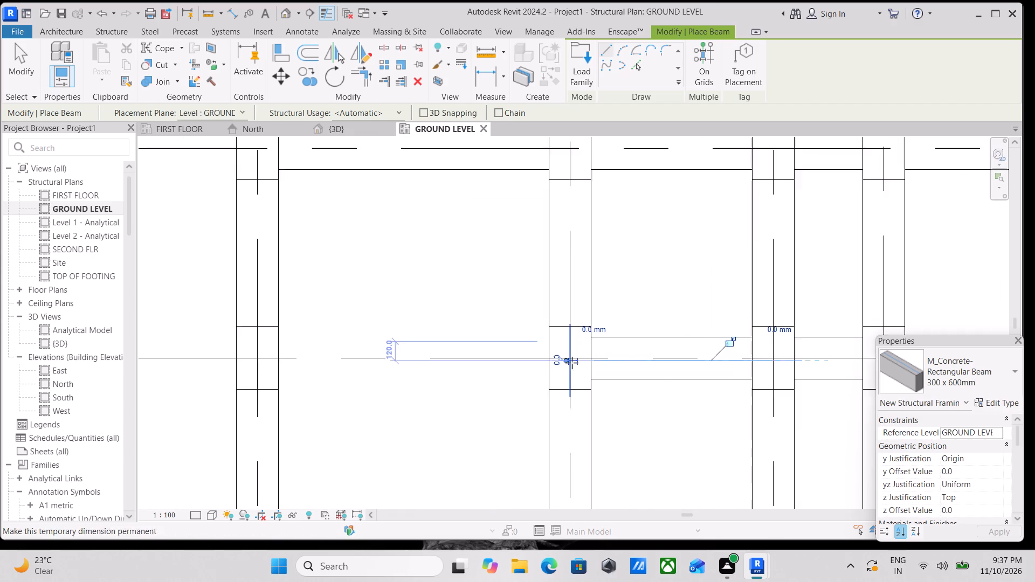
pyautogui.scroll(3, 547, 377)
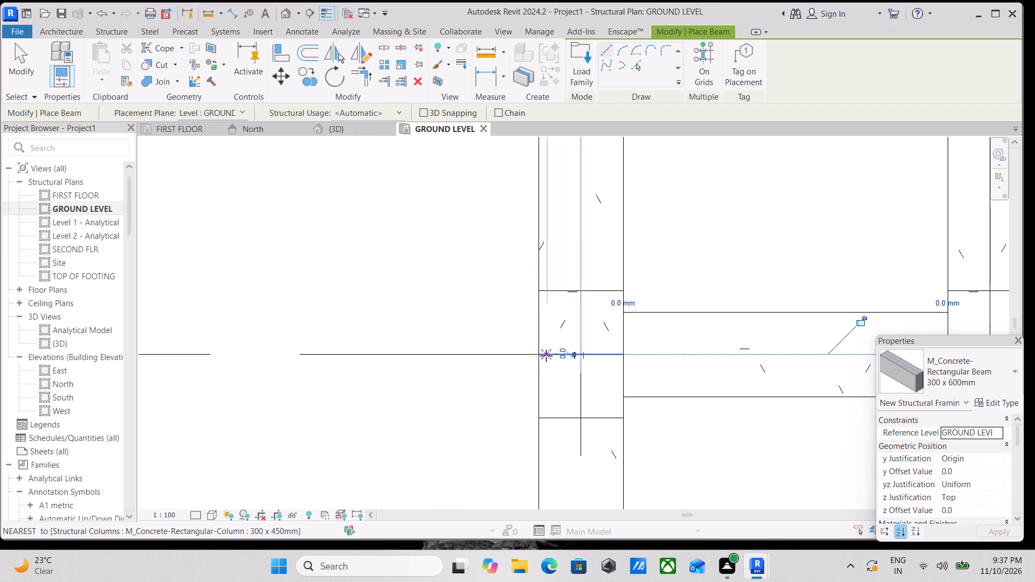
pyautogui.click(542, 356)
pyautogui.scroll(-2, 403, 392)
pyautogui.moveTo(403, 391); pyautogui.dragTo(651, 382, button='middle')
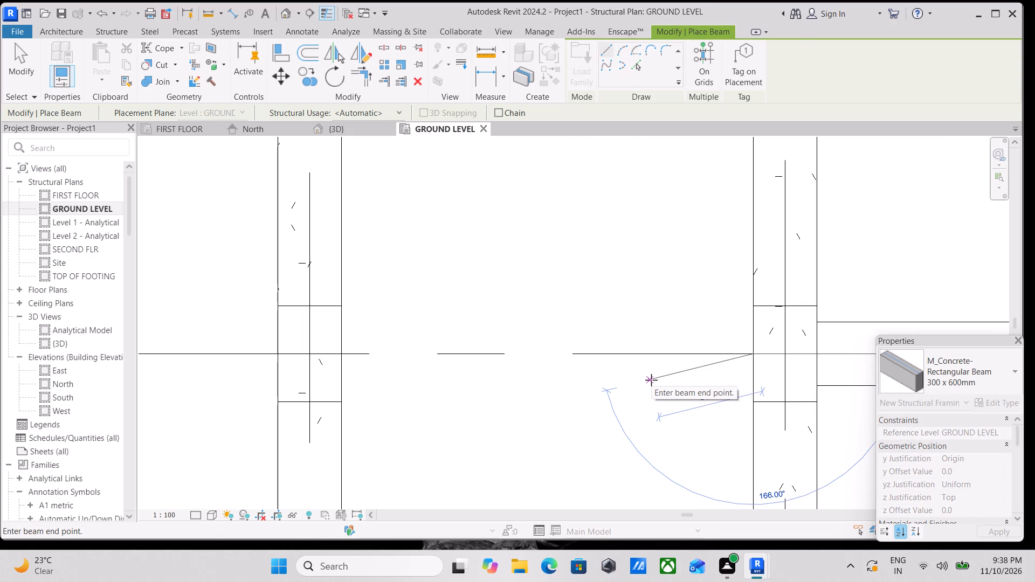
pyautogui.scroll(-2, 590, 377)
pyautogui.moveTo(590, 377); pyautogui.dragTo(700, 371, button='middle')
pyautogui.click(510, 353)
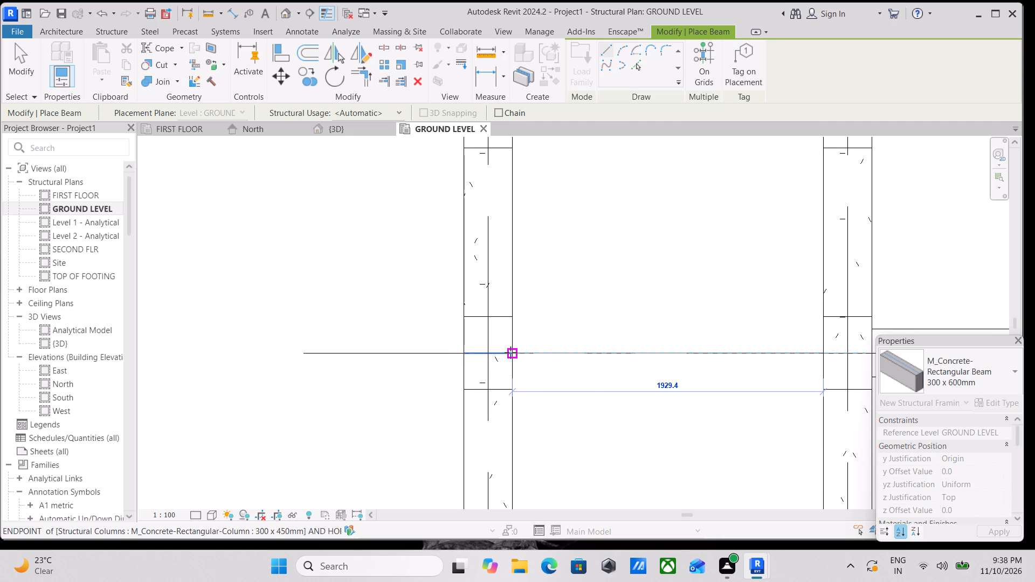
pyautogui.scroll(-10, 564, 370)
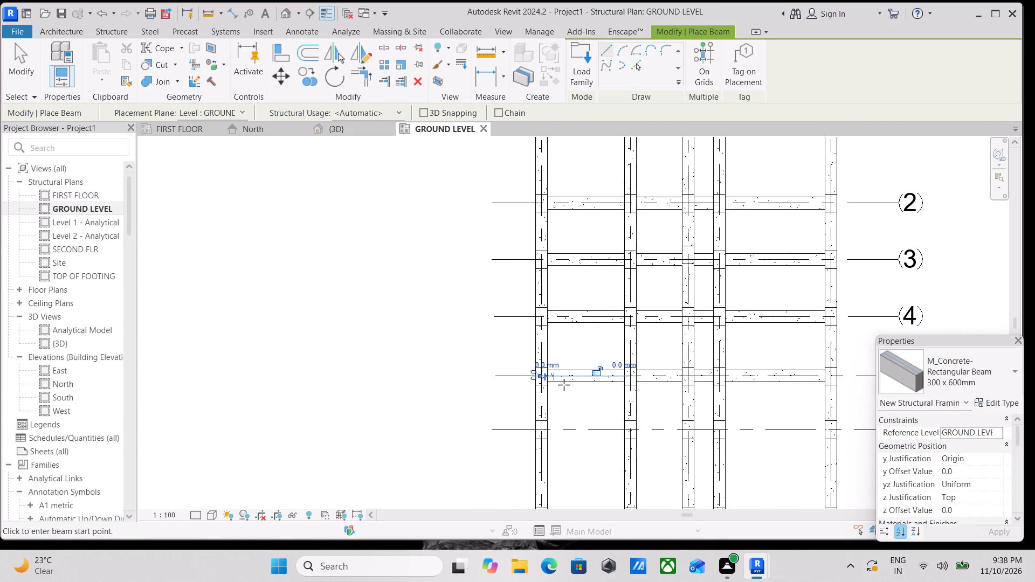
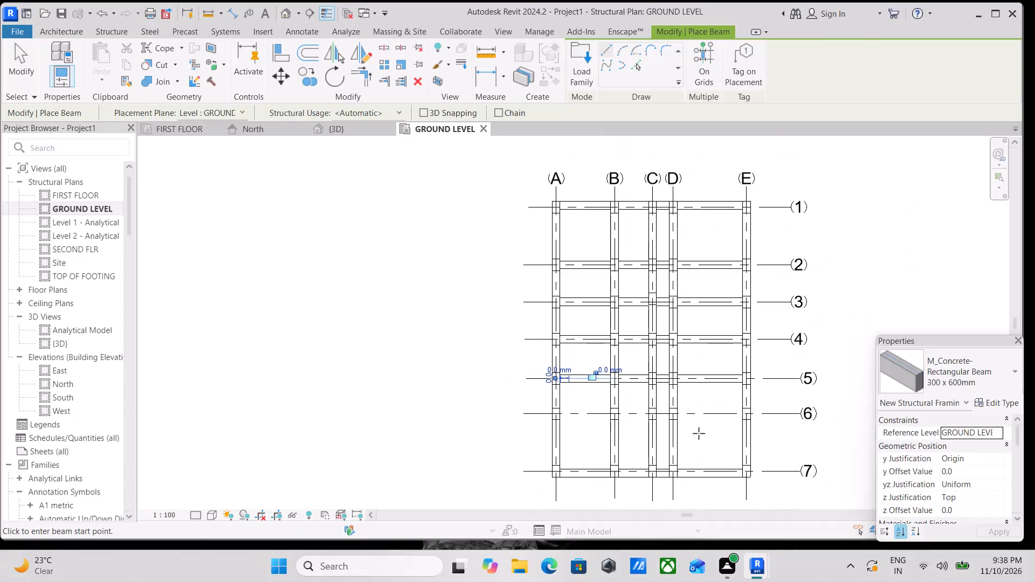
# Place a 300 x 600mm concrete beam about 2500 mm long on grid 6 between the columns at grids E and D.
pyautogui.scroll(9, 702, 436)
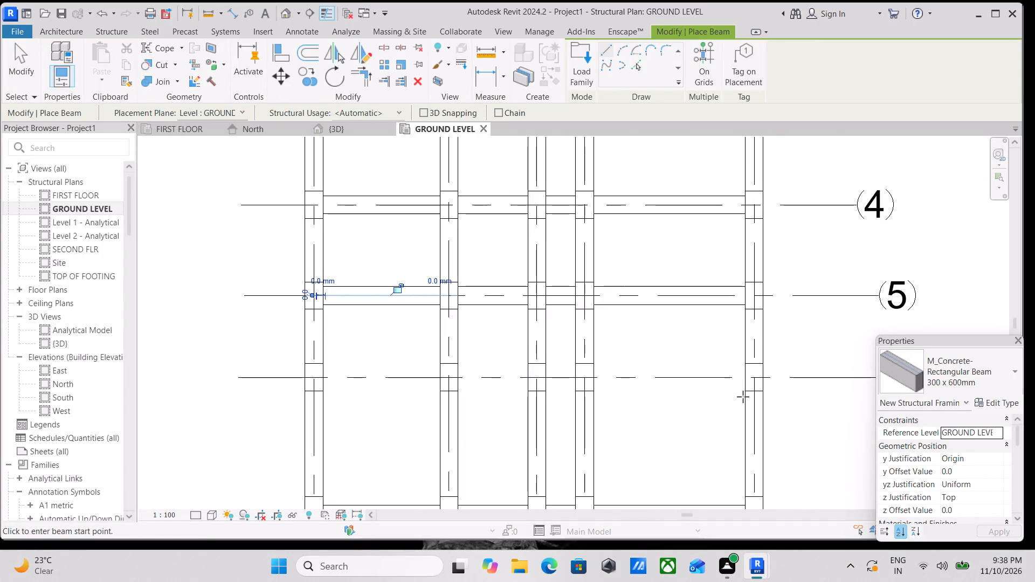
pyautogui.scroll(2, 743, 397)
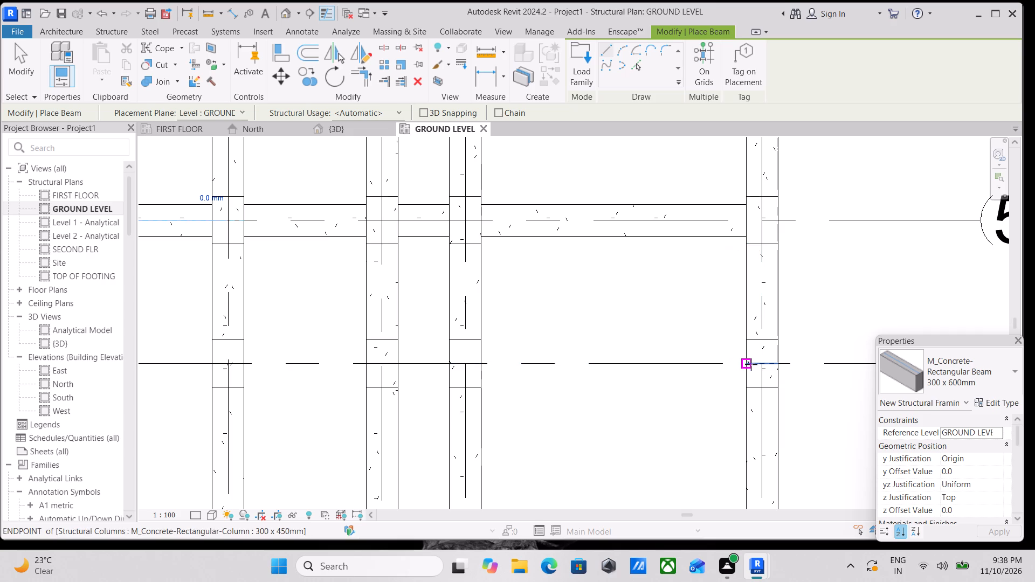
pyautogui.click(751, 364)
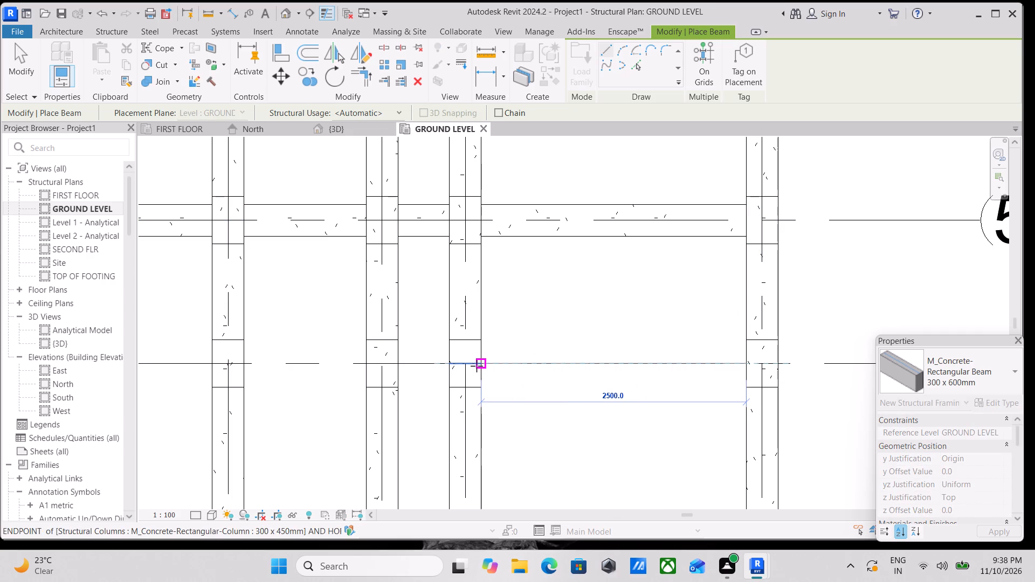
pyautogui.click(477, 365)
pyautogui.scroll(-1, 486, 372)
pyautogui.press('Escape')
# Place a 300 x 600mm concrete beam on grid 6 between the columns at grids D and C.
pyautogui.moveTo(493, 393); pyautogui.dragTo(737, 362, button='middle')
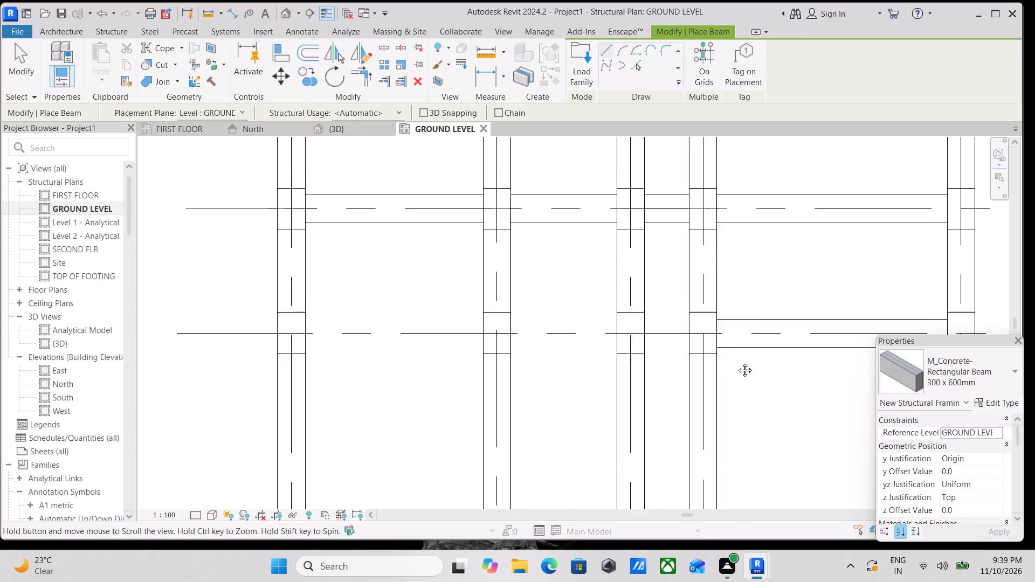
pyautogui.moveTo(737, 362); pyautogui.dragTo(738, 363, button='middle')
pyautogui.scroll(5, 691, 331)
pyautogui.click(705, 336)
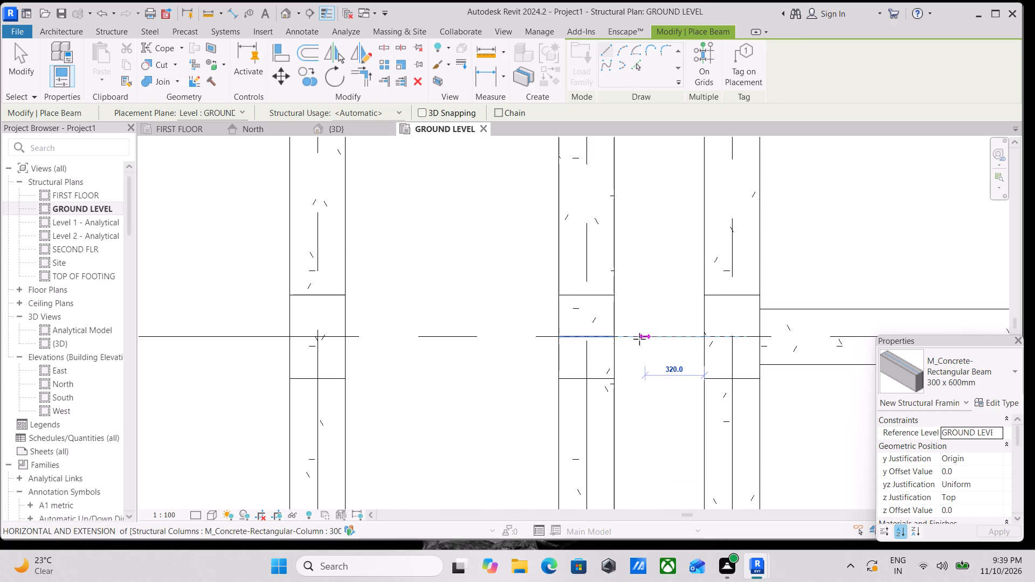
pyautogui.click(614, 338)
pyautogui.scroll(-3, 614, 338)
pyautogui.press('Escape')
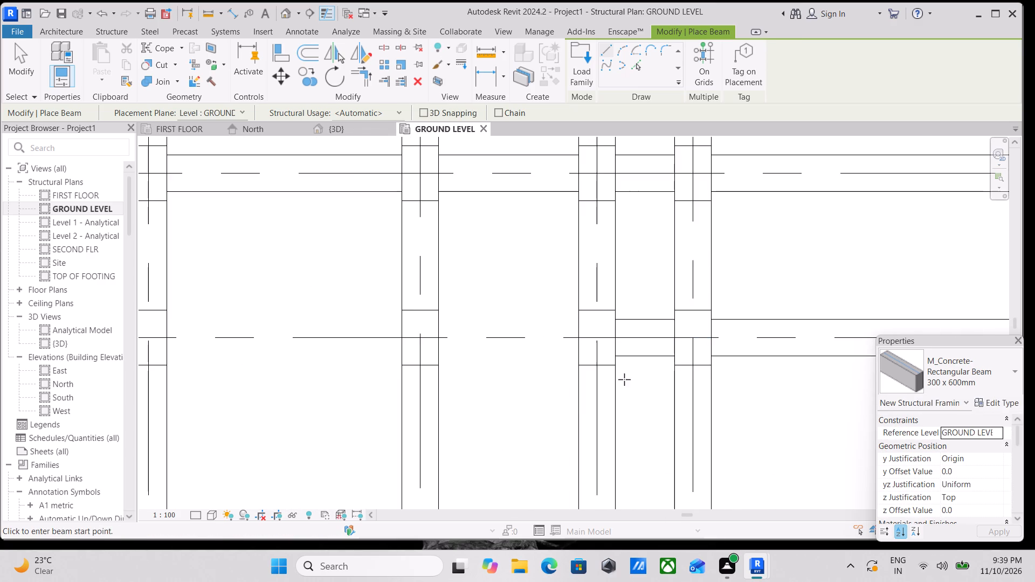
# Place a 300 x 600mm concrete beam about 1150 mm long on grid 6 between the columns at grids C and B.
pyautogui.scroll(6, 583, 353)
pyautogui.click(582, 333)
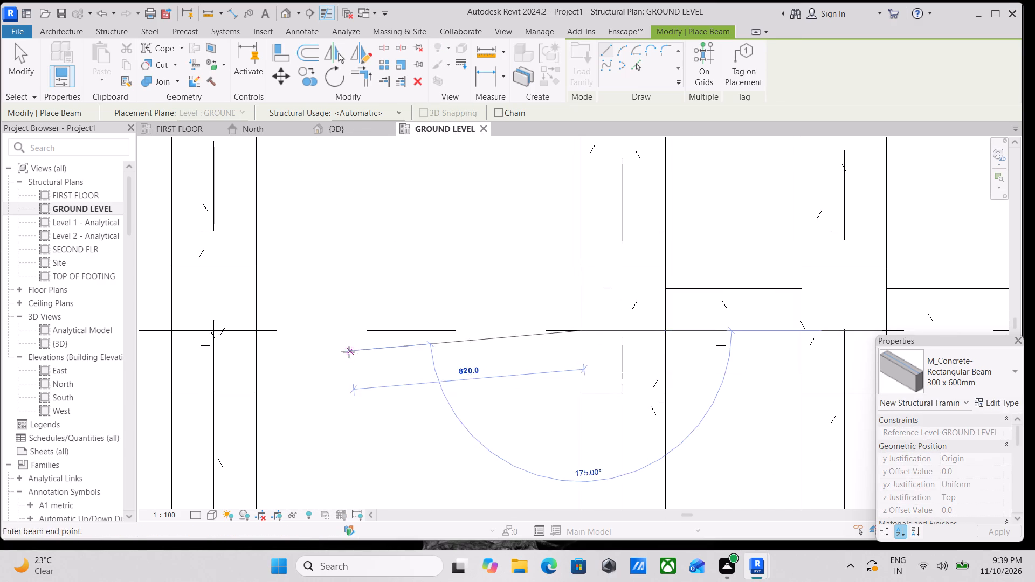
pyautogui.moveTo(349, 352); pyautogui.dragTo(606, 338, button='middle')
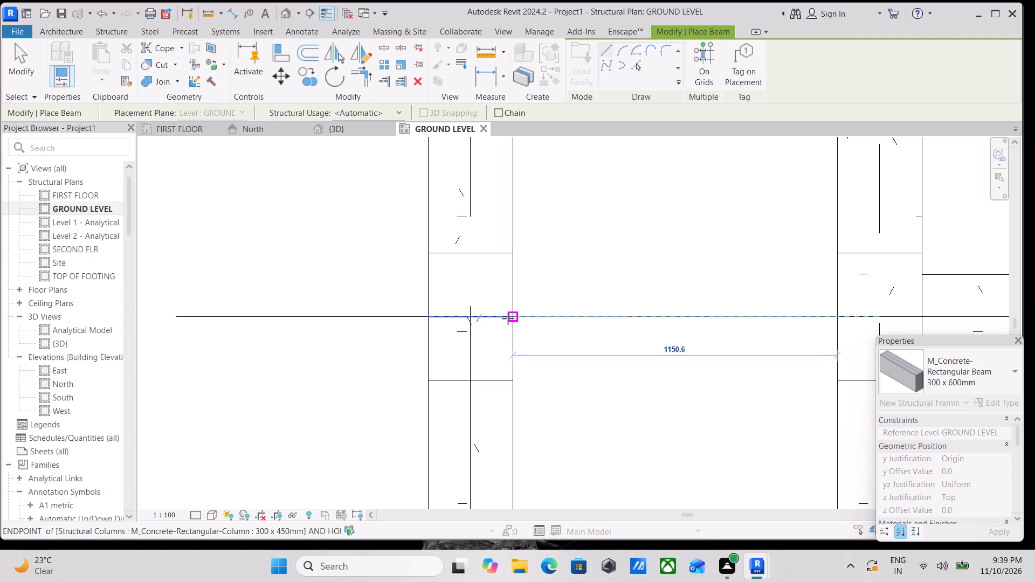
pyautogui.click(507, 318)
pyautogui.scroll(-6, 520, 320)
pyautogui.press('Escape')
# Place a 300 x 600mm concrete beam on grid 6 between the columns at grids B and A.
pyautogui.scroll(-1, 507, 332)
pyautogui.moveTo(507, 331); pyautogui.dragTo(674, 329, button='middle')
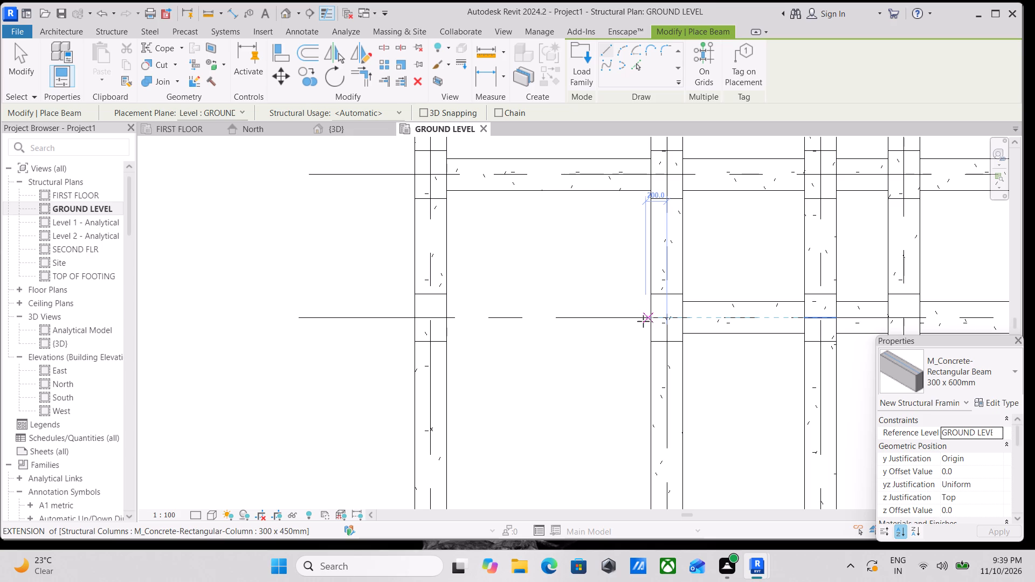
pyautogui.scroll(2, 681, 313)
pyautogui.click(647, 319)
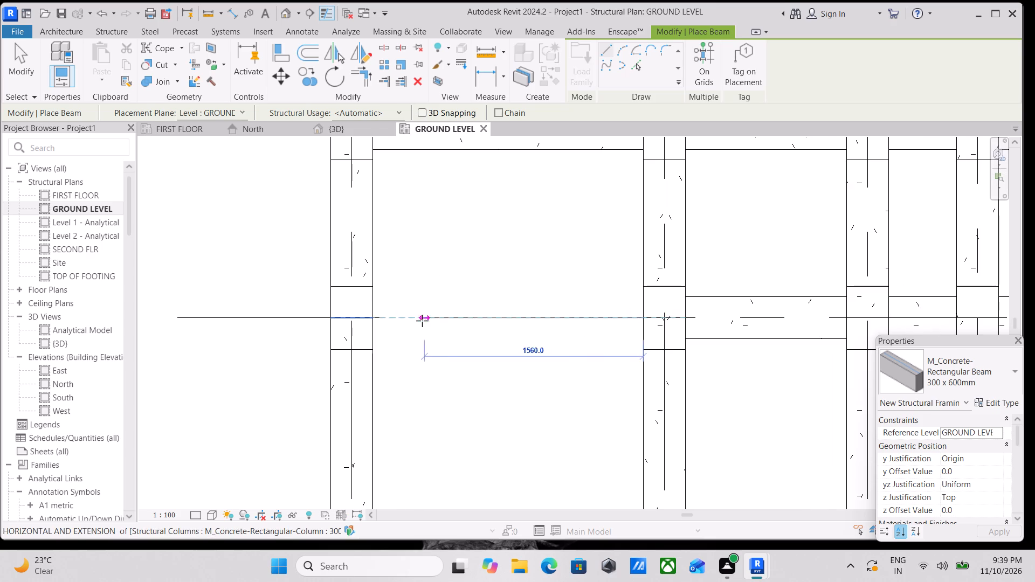
pyautogui.click(367, 320)
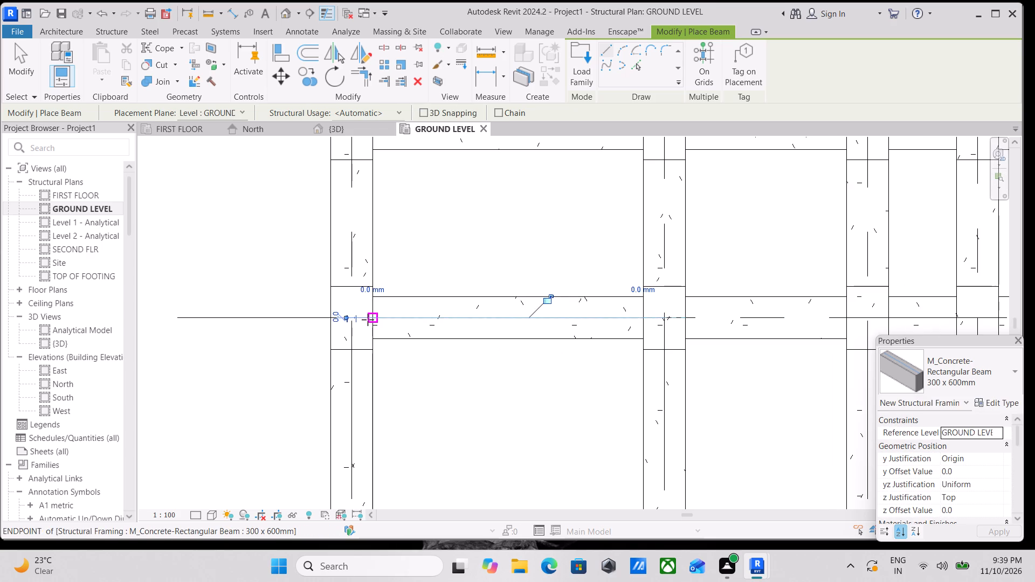
pyautogui.scroll(-3, 368, 320)
pyautogui.press('Escape')
pyautogui.scroll(-3, 440, 330)
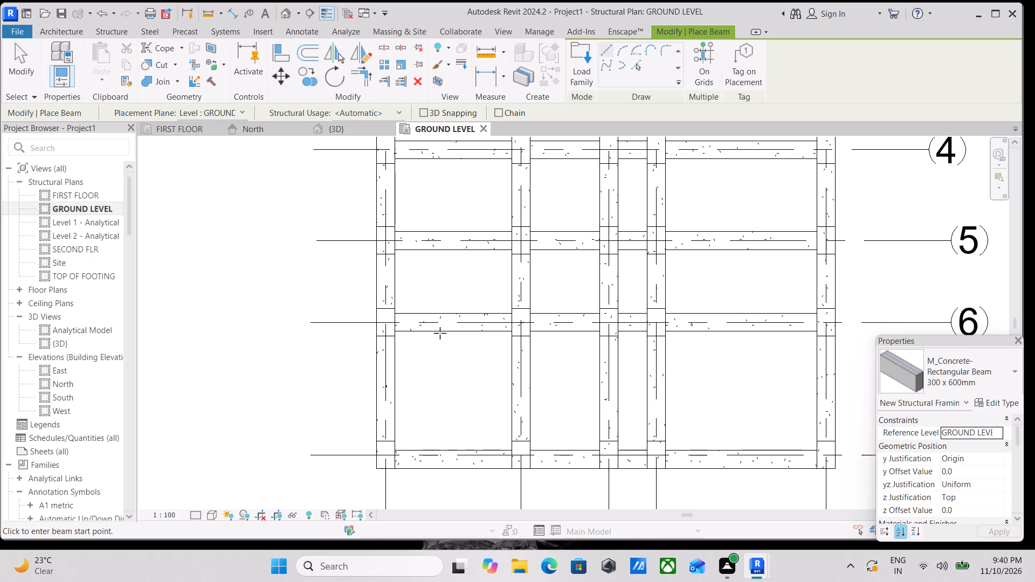
# End beam placement and examine the ground level beam layout across grids A to E and 1 to 7.
pyautogui.scroll(-3, 415, 371)
pyautogui.moveTo(550, 385); pyautogui.dragTo(710, 376, button='middle')
pyautogui.scroll(3, 714, 378)
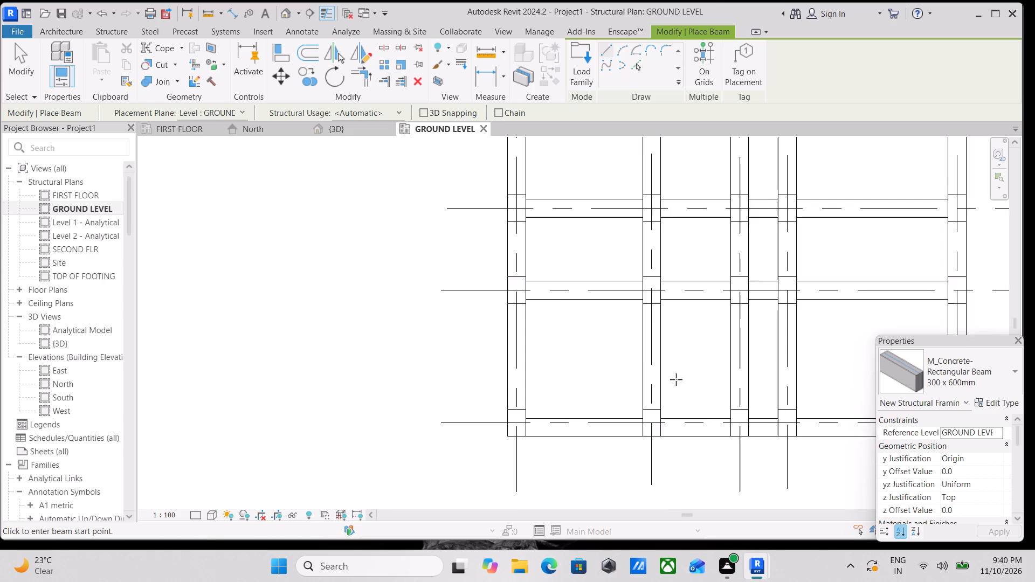
pyautogui.scroll(-4, 611, 361)
pyautogui.moveTo(606, 361); pyautogui.dragTo(596, 390, button='middle')
pyautogui.scroll(1, 597, 390)
pyautogui.moveTo(632, 325); pyautogui.dragTo(634, 403, button='middle')
pyautogui.scroll(1, 633, 397)
pyautogui.scroll(-3, 631, 351)
pyautogui.moveTo(631, 357); pyautogui.dragTo(632, 399, button='middle')
pyautogui.scroll(1, 633, 397)
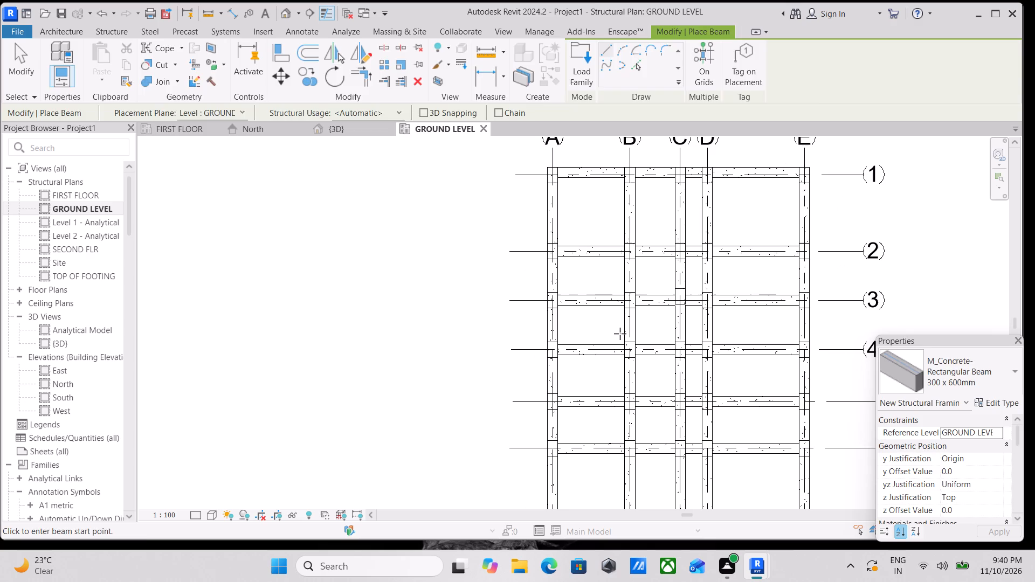
pyautogui.press('Escape')
pyautogui.press('Escape')
pyautogui.scroll(-2, 620, 332)
pyautogui.scroll(2, 624, 258)
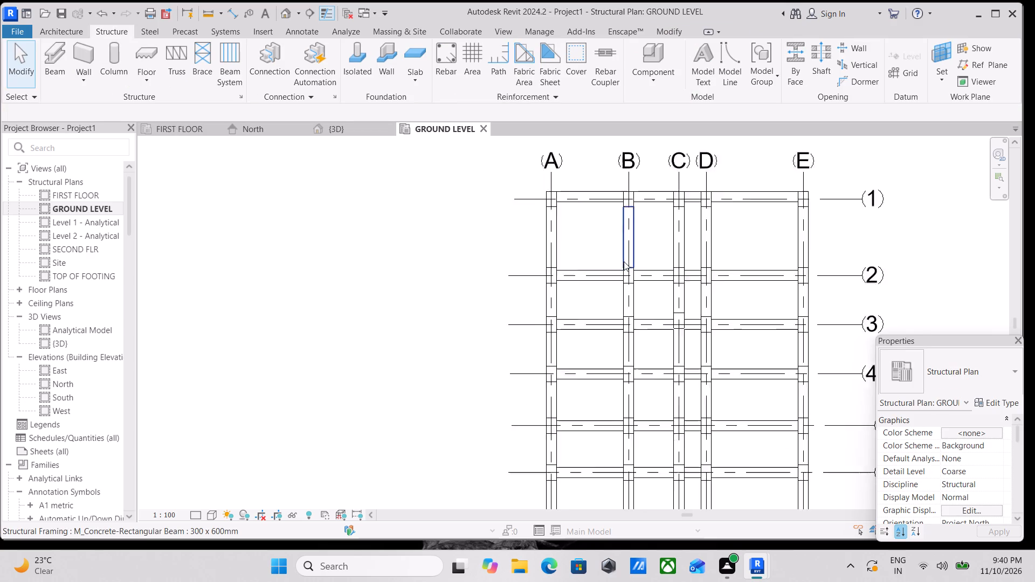
pyautogui.scroll(1, 624, 261)
pyautogui.scroll(-3, 629, 262)
pyautogui.scroll(-2, 670, 327)
pyautogui.keyDown('shift'); pyautogui.moveTo(653, 351); pyautogui.dragTo(644, 331, button='middle'); pyautogui.keyUp('shift')
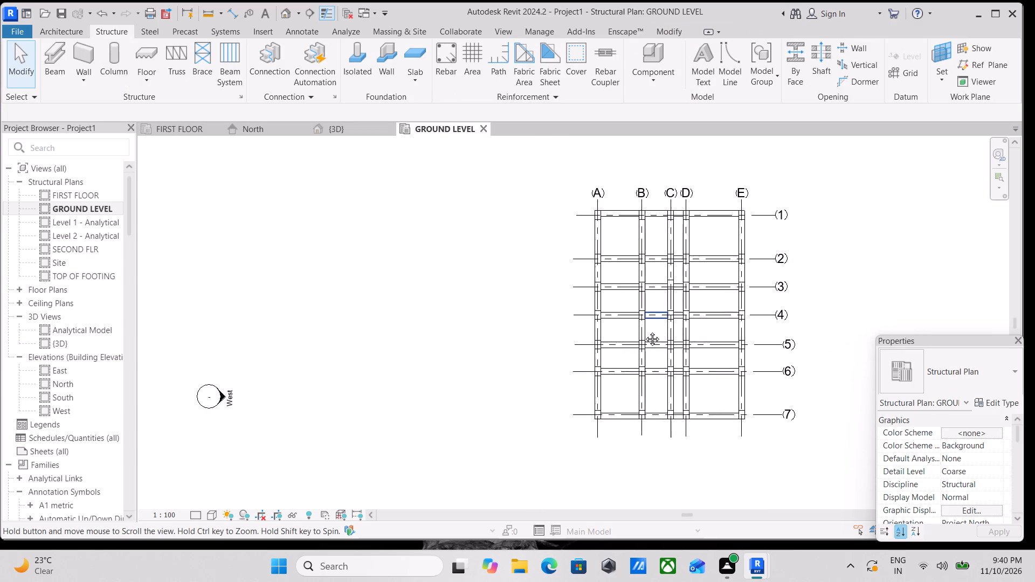
pyautogui.keyDown('shift'); pyautogui.moveTo(644, 331); pyautogui.dragTo(638, 336, button='middle'); pyautogui.keyUp('shift')
# Switch to the 3D view and examine the ground level beams, columns and footings from several angles.
pyautogui.click(348, 127)
pyautogui.keyDown('shift'); pyautogui.moveTo(408, 171); pyautogui.dragTo(329, 154, button='middle'); pyautogui.keyUp('shift')
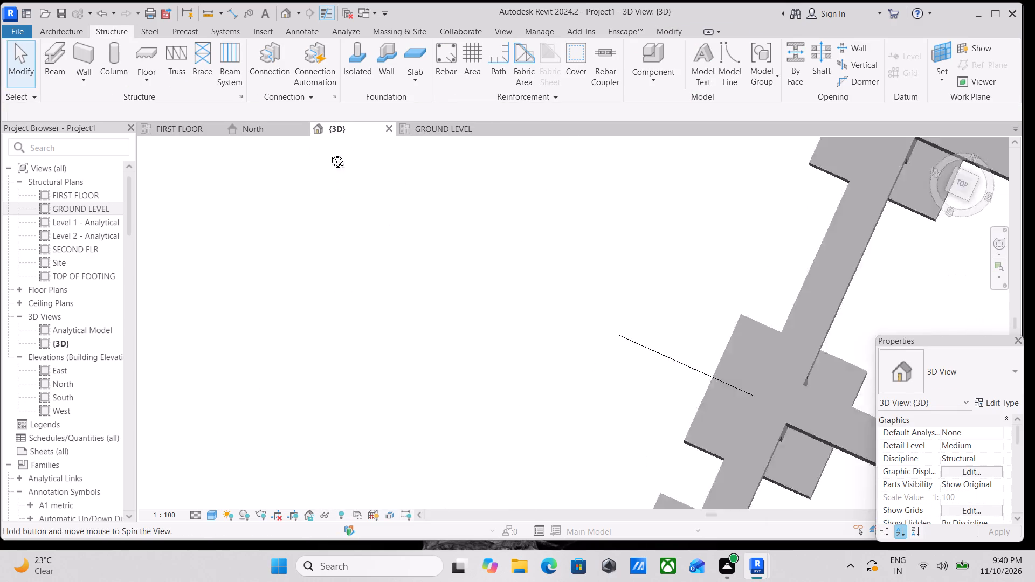
pyautogui.keyDown('shift'); pyautogui.moveTo(329, 154); pyautogui.dragTo(325, 151, button='middle'); pyautogui.keyUp('shift')
pyautogui.scroll(-10, 402, 237)
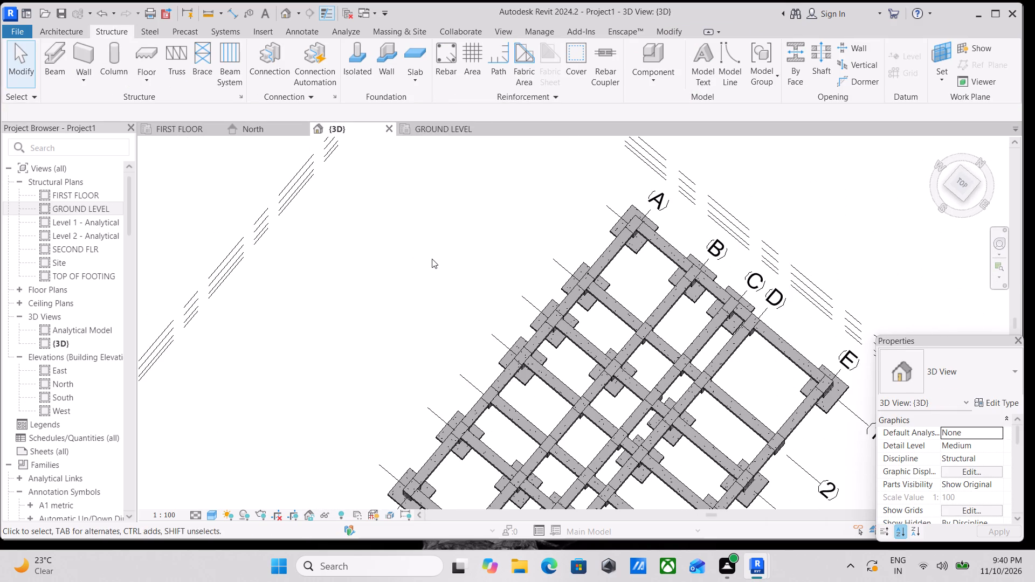
pyautogui.scroll(2, 478, 264)
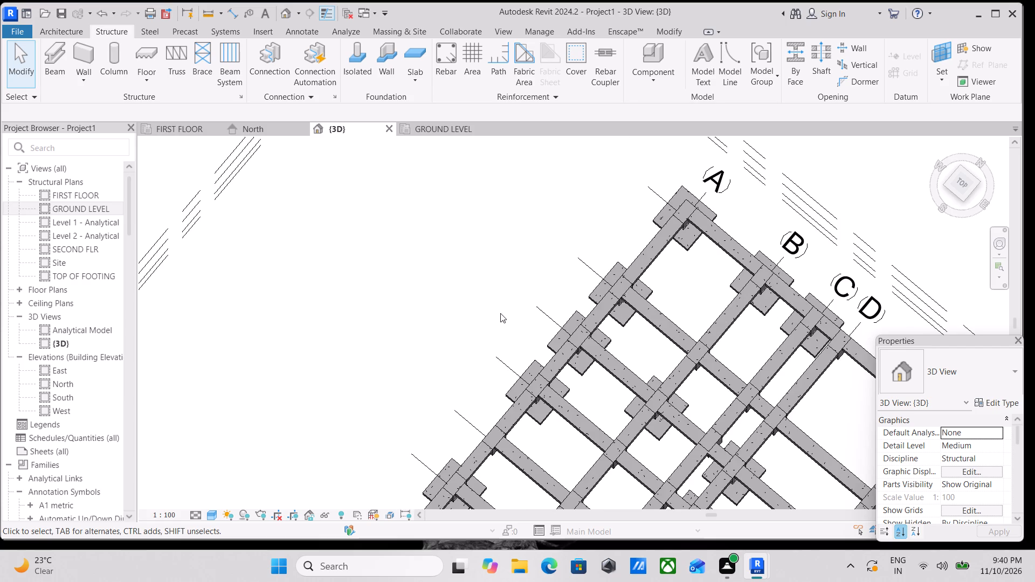
pyautogui.keyDown('shift'); pyautogui.moveTo(500, 313); pyautogui.dragTo(767, 224, button='middle'); pyautogui.keyUp('shift')
pyautogui.moveTo(629, 317); pyautogui.dragTo(625, 92, button='middle')
pyautogui.scroll(-3, 616, 254)
pyautogui.keyDown('shift'); pyautogui.moveTo(588, 308); pyautogui.dragTo(510, 129, button='middle'); pyautogui.keyUp('shift')
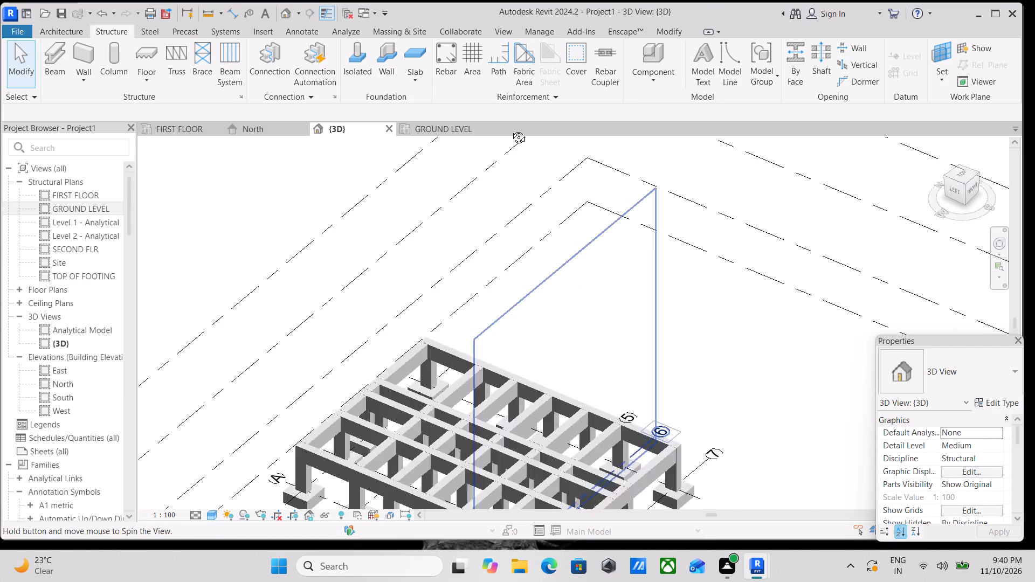
pyautogui.keyDown('shift'); pyautogui.moveTo(510, 129); pyautogui.dragTo(509, 121, button='middle'); pyautogui.keyUp('shift')
pyautogui.moveTo(533, 233); pyautogui.dragTo(458, 122, button='middle')
pyautogui.scroll(1, 504, 202)
pyautogui.scroll(-1, 506, 232)
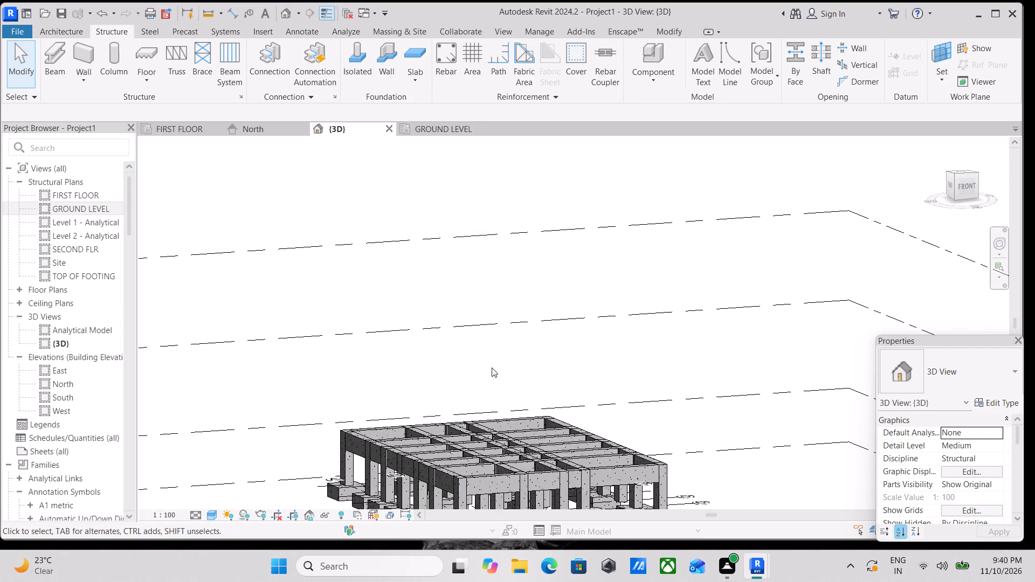
pyautogui.moveTo(492, 367); pyautogui.dragTo(629, 344, button='middle')
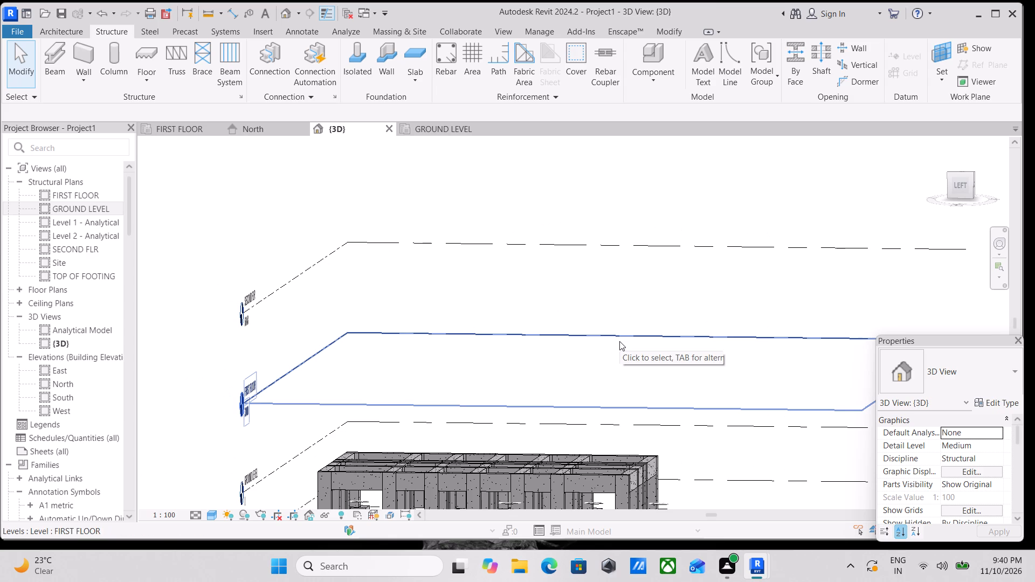
pyautogui.scroll(-4, 591, 343)
pyautogui.moveTo(587, 335); pyautogui.dragTo(646, 225, button='middle')
pyautogui.scroll(2, 650, 242)
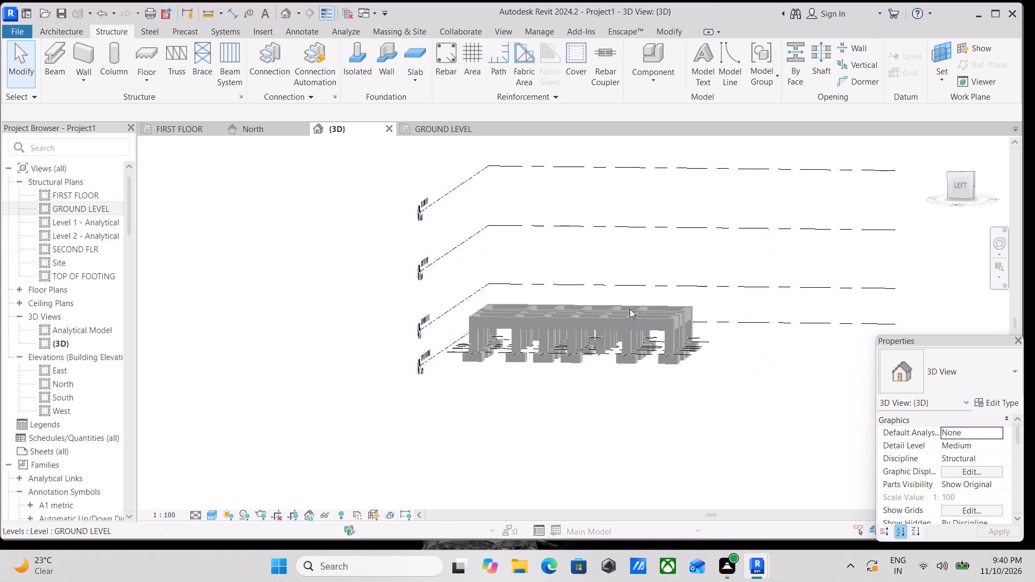
pyautogui.scroll(2, 630, 309)
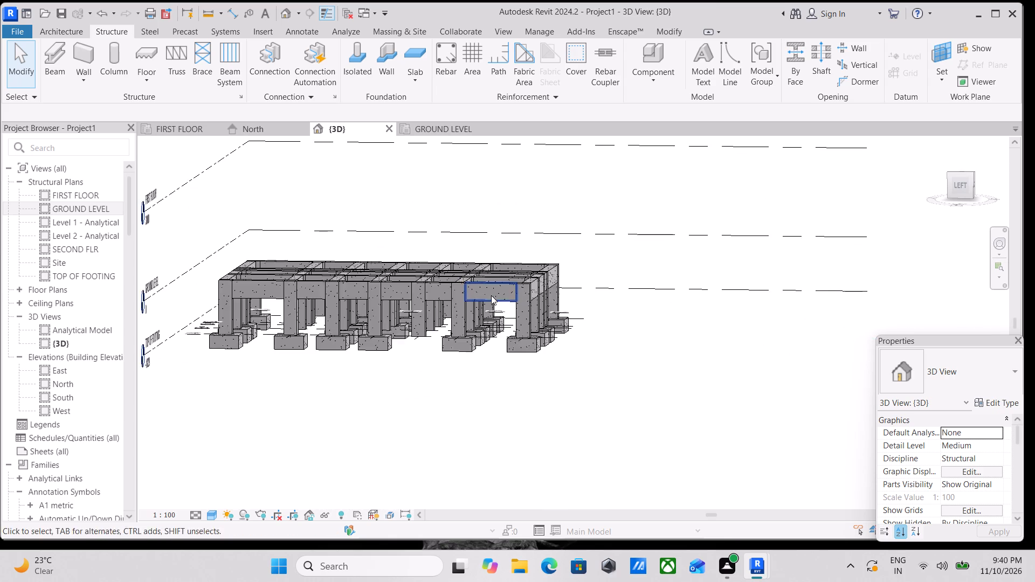
pyautogui.keyDown('shift'); pyautogui.moveTo(600, 330); pyautogui.dragTo(485, 372, button='middle'); pyautogui.keyUp('shift')
pyautogui.keyDown('shift'); pyautogui.moveTo(482, 372); pyautogui.dragTo(472, 371, button='middle'); pyautogui.keyUp('shift')
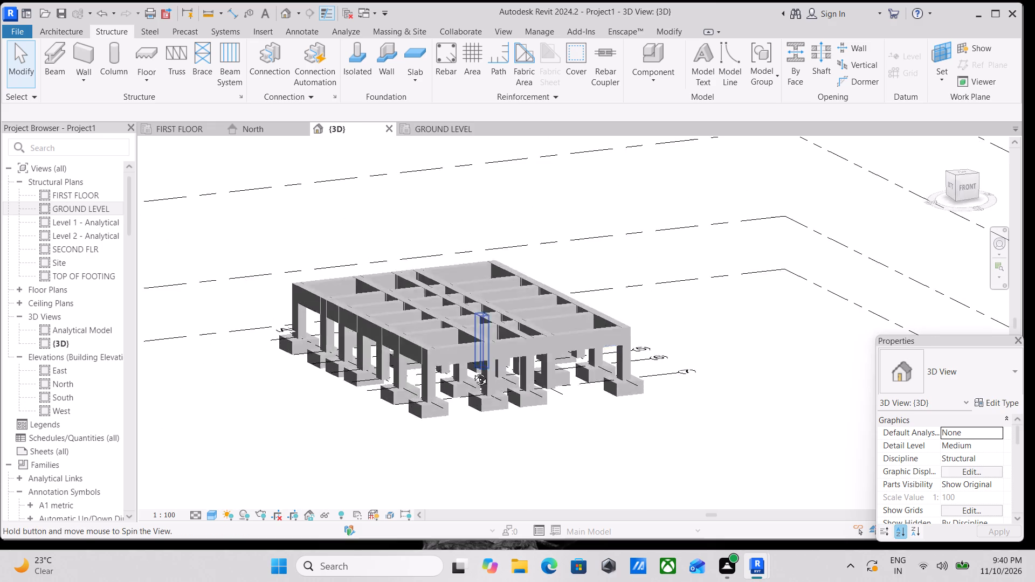
pyautogui.keyDown('shift'); pyautogui.moveTo(472, 371); pyautogui.dragTo(441, 504, button='middle'); pyautogui.keyUp('shift')
pyautogui.keyDown('shift'); pyautogui.moveTo(445, 292); pyautogui.dragTo(582, 299, button='middle'); pyautogui.keyUp('shift')
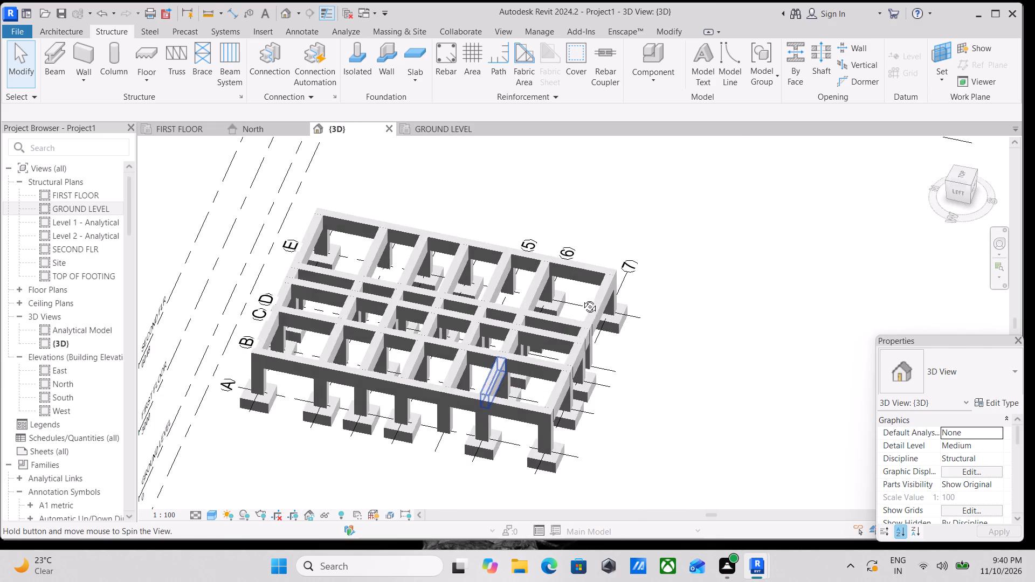
pyautogui.keyDown('shift'); pyautogui.moveTo(582, 299); pyautogui.dragTo(478, 168, button='middle'); pyautogui.keyUp('shift')
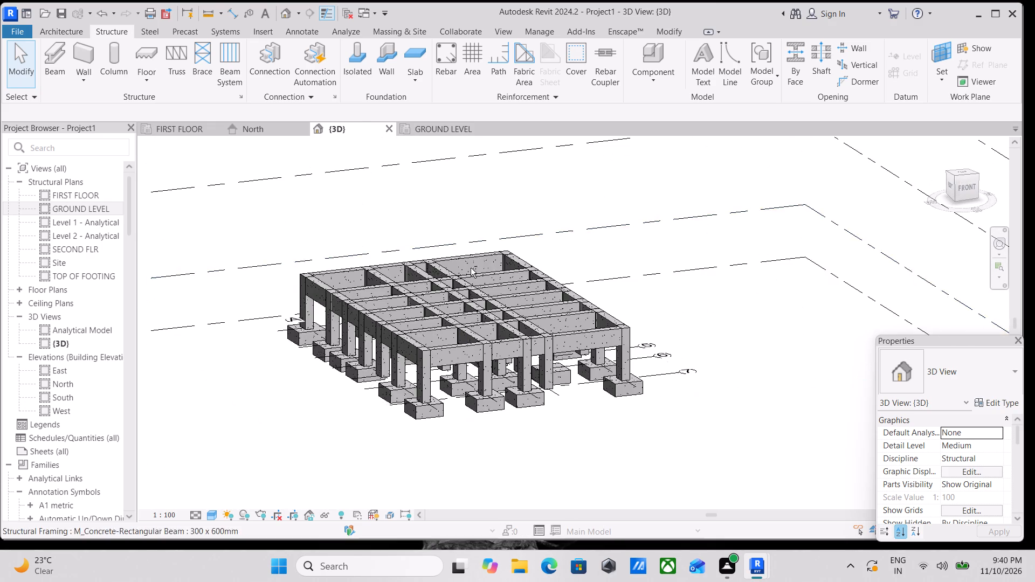
pyautogui.moveTo(454, 269); pyautogui.dragTo(584, 153, button='middle')
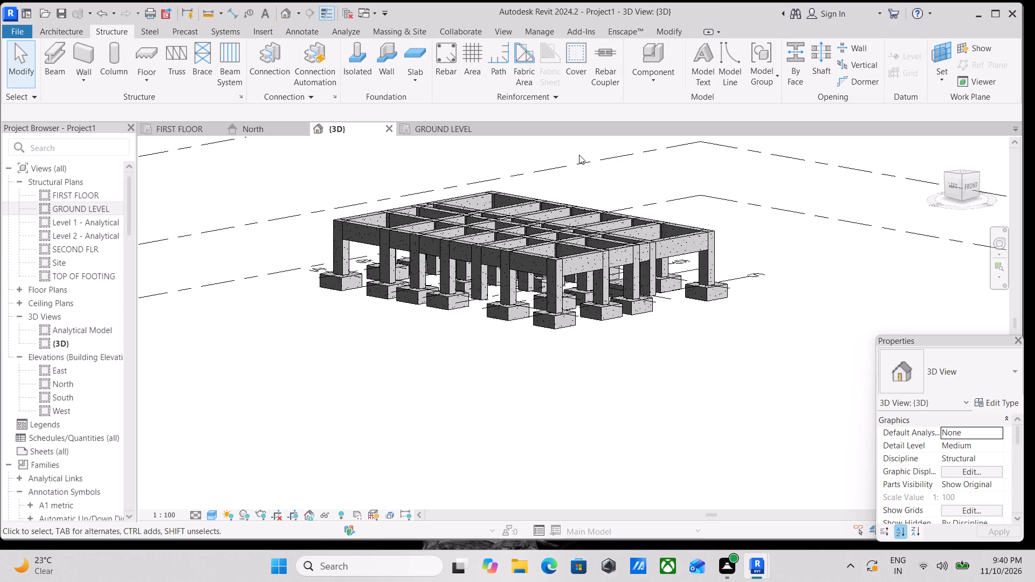
# Examine the frame in 3D from the front and from above, comparing footing positions with the beam grid.
pyautogui.scroll(-2, 571, 155)
pyautogui.scroll(1, 568, 155)
pyautogui.scroll(2, 501, 242)
pyautogui.keyDown('shift'); pyautogui.moveTo(550, 248); pyautogui.dragTo(436, 206, button='middle'); pyautogui.keyUp('shift')
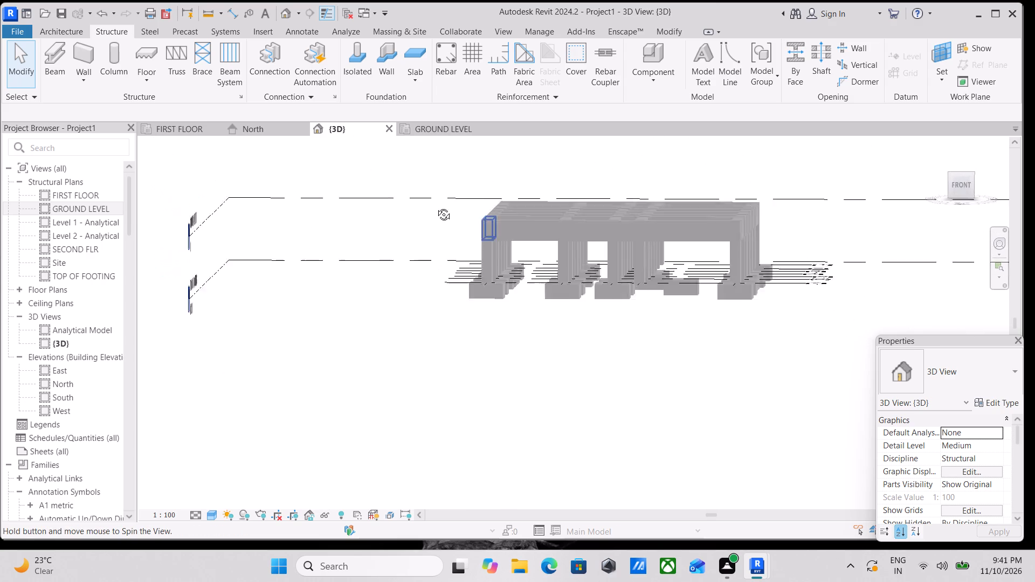
pyautogui.keyDown('shift'); pyautogui.moveTo(436, 206); pyautogui.dragTo(432, 257, button='middle'); pyautogui.keyUp('shift')
pyautogui.moveTo(529, 195); pyautogui.dragTo(580, 292, button='middle')
pyautogui.keyDown('shift'); pyautogui.scroll(1, 571, 265); pyautogui.keyUp('shift')
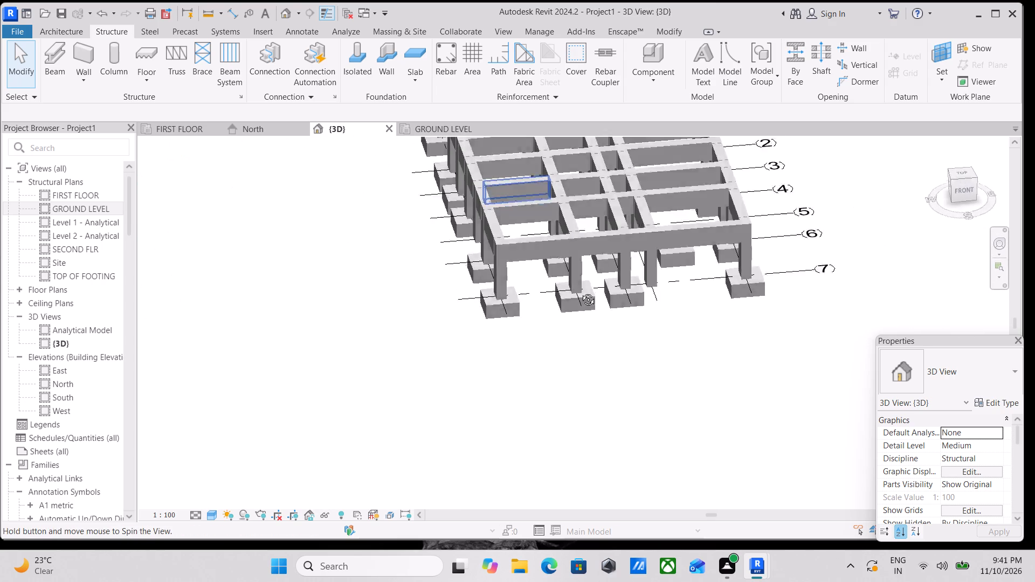
pyautogui.moveTo(580, 292); pyautogui.dragTo(582, 319, button='middle')
pyautogui.scroll(-1, 599, 184)
pyautogui.moveTo(599, 186); pyautogui.dragTo(540, 345, button='middle')
pyautogui.scroll(-3, 598, 248)
pyautogui.moveTo(598, 248); pyautogui.dragTo(611, 365, button='middle')
pyautogui.keyDown('shift'); pyautogui.moveTo(591, 266); pyautogui.dragTo(605, 325, button='middle'); pyautogui.keyUp('shift')
pyautogui.scroll(1, 609, 287)
pyautogui.scroll(-2, 634, 179)
pyautogui.moveTo(637, 199); pyautogui.dragTo(646, 331, button='middle')
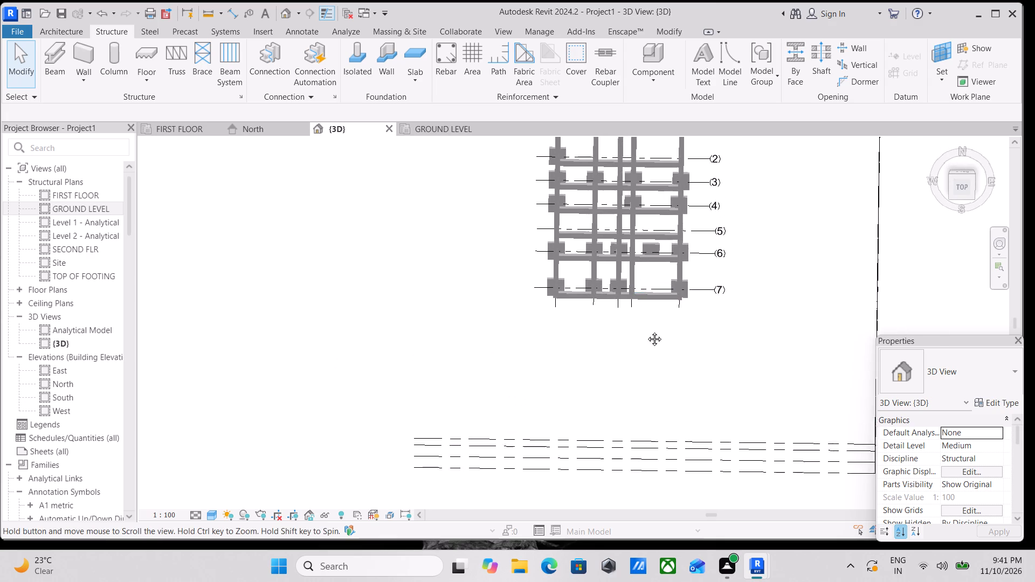
pyautogui.moveTo(646, 331); pyautogui.dragTo(647, 335, button='middle')
pyautogui.scroll(-1, 643, 292)
pyautogui.moveTo(648, 311); pyautogui.dragTo(652, 349, button='middle')
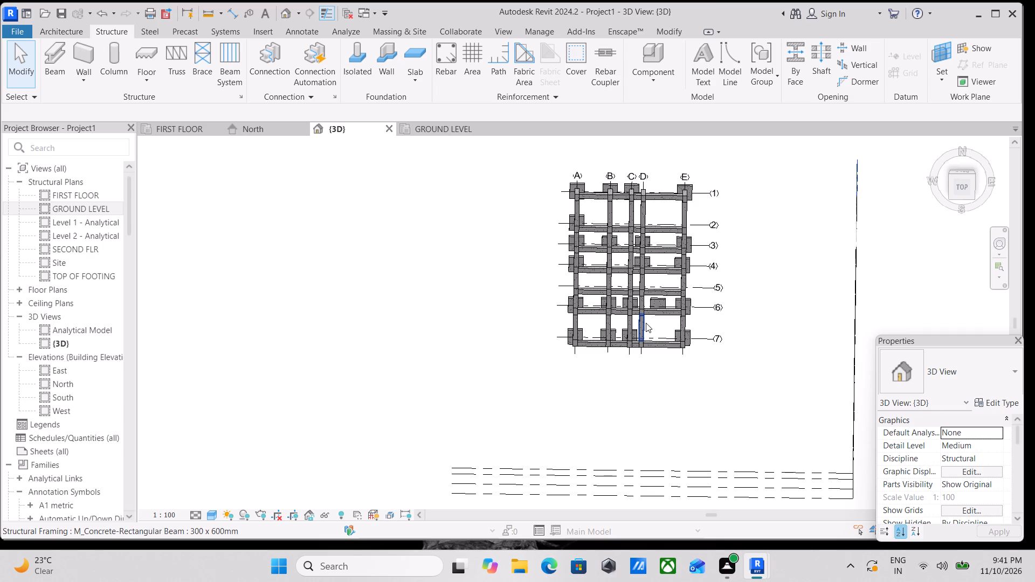
pyautogui.scroll(9, 695, 114)
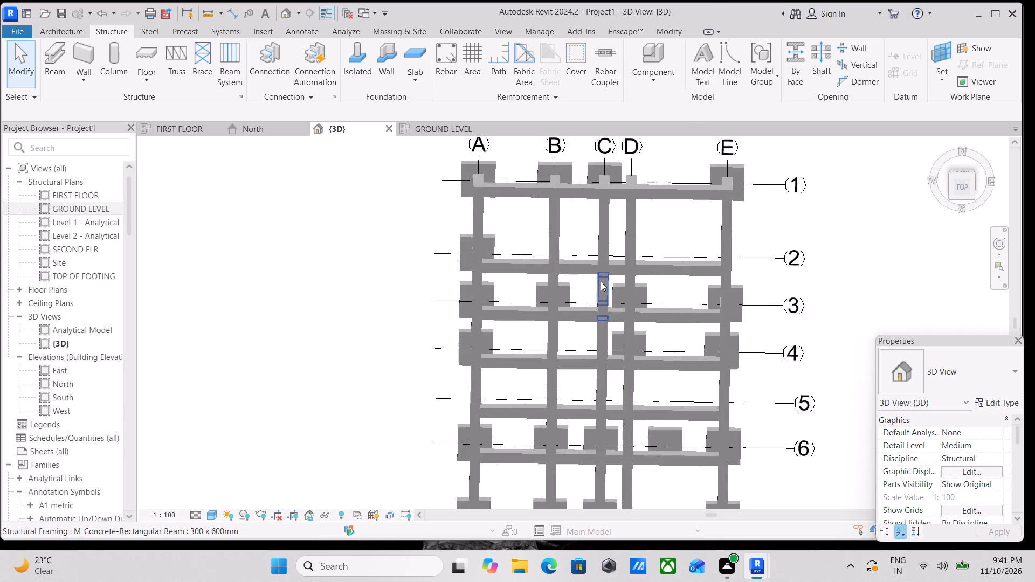
pyautogui.scroll(3, 978, 202)
# Examine the frame from directly above, comparing the footing positions with the beams along grids A to E and 1 to 7.
pyautogui.click(961, 185)
pyautogui.scroll(3, 650, 323)
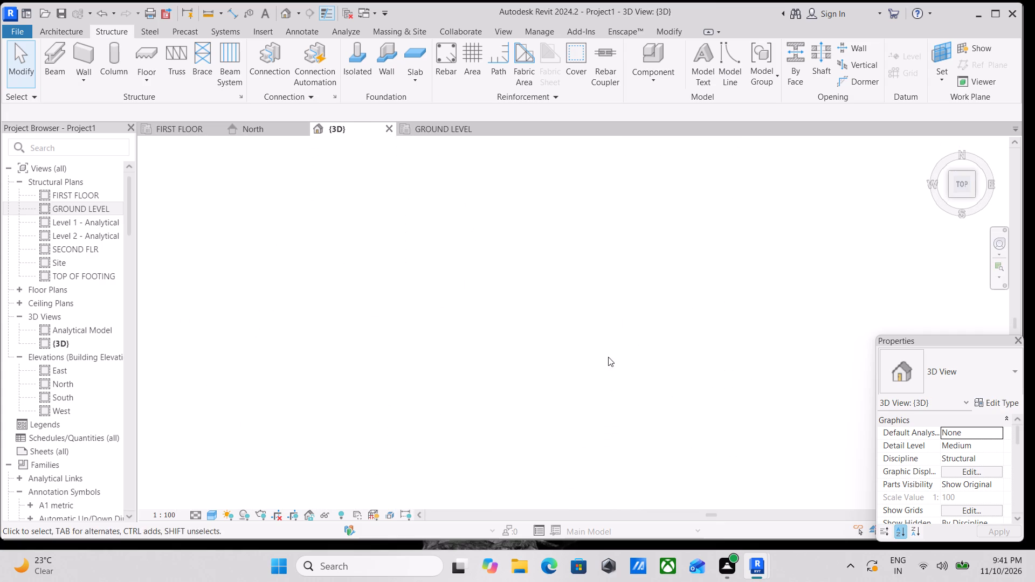
pyautogui.scroll(6, 608, 357)
pyautogui.scroll(4, 540, 281)
pyautogui.moveTo(575, 296); pyautogui.dragTo(606, 422, button='middle')
pyautogui.moveTo(599, 305); pyautogui.dragTo(601, 309, button='middle')
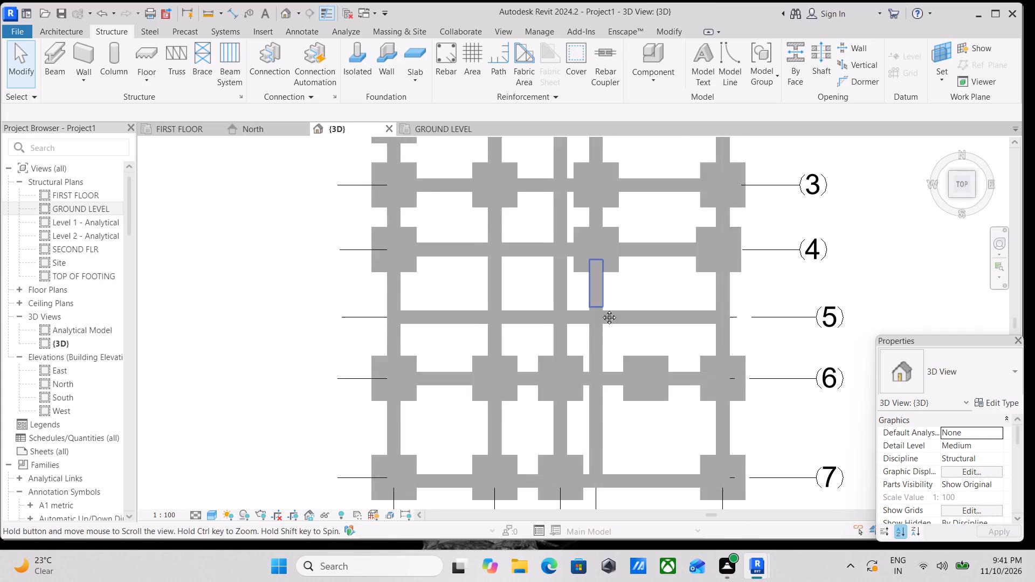
pyautogui.moveTo(601, 309); pyautogui.dragTo(634, 399, button='middle')
pyautogui.moveTo(619, 264); pyautogui.dragTo(598, 470, button='middle')
pyautogui.moveTo(608, 332); pyautogui.dragTo(616, 354, button='middle')
pyautogui.scroll(6, 616, 354)
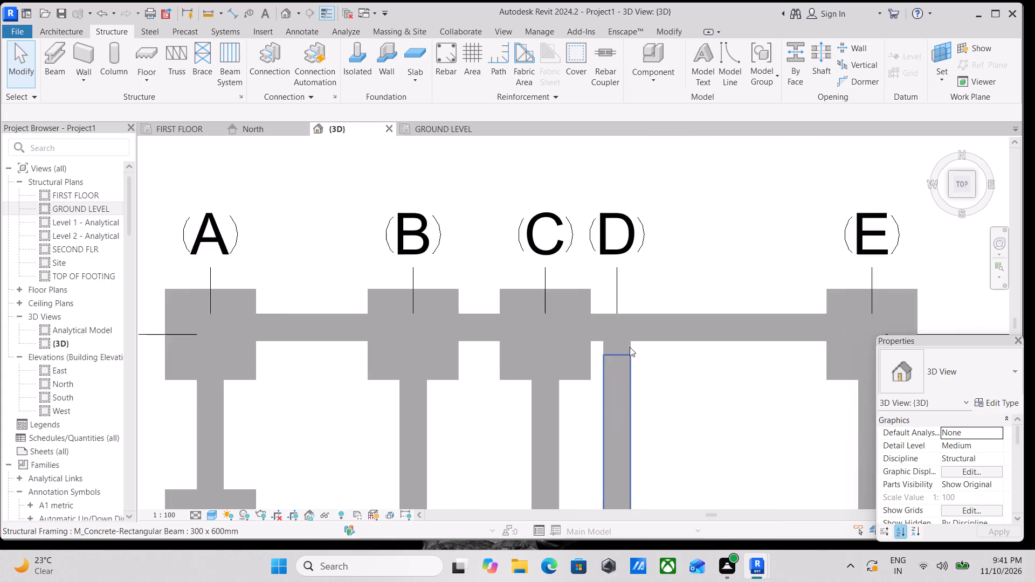
pyautogui.moveTo(639, 353); pyautogui.dragTo(643, 280, button='middle')
pyautogui.scroll(1, 644, 280)
pyautogui.scroll(-8, 648, 277)
pyautogui.moveTo(633, 301); pyautogui.dragTo(674, 255, button='middle')
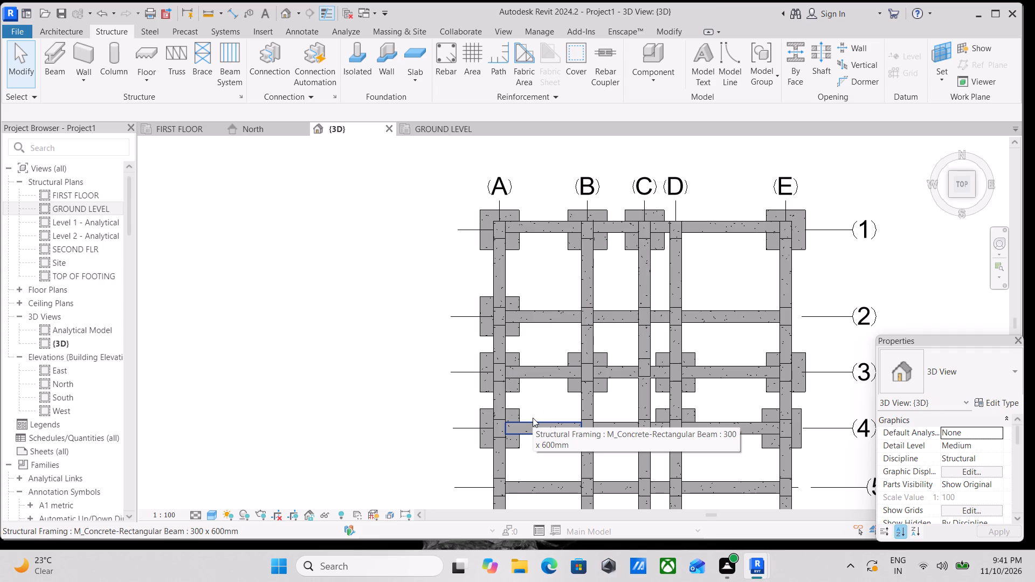
pyautogui.scroll(4, 529, 415)
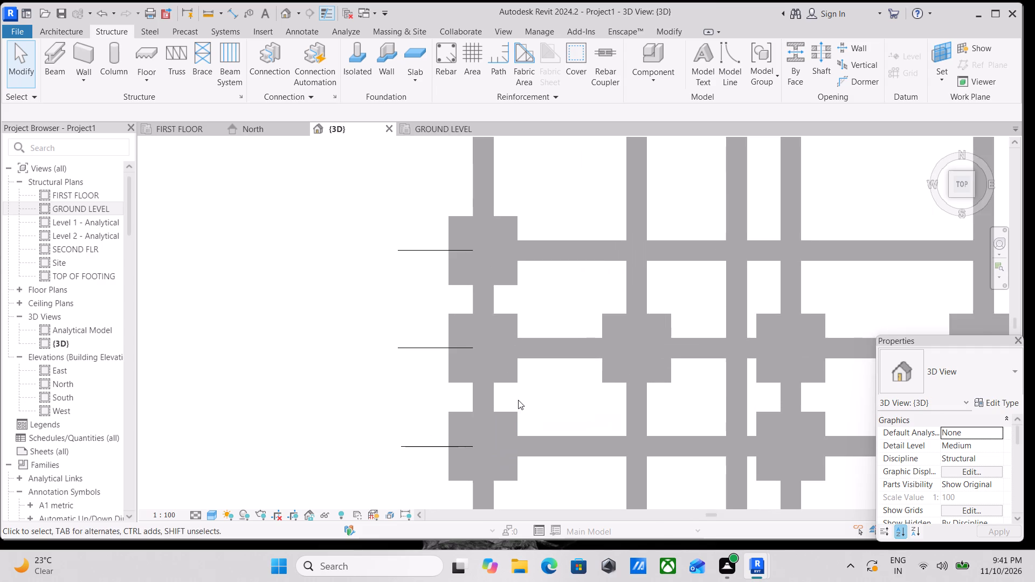
pyautogui.scroll(-8, 482, 366)
pyautogui.scroll(-3, 510, 320)
pyautogui.moveTo(513, 263); pyautogui.dragTo(514, 235, button='middle')
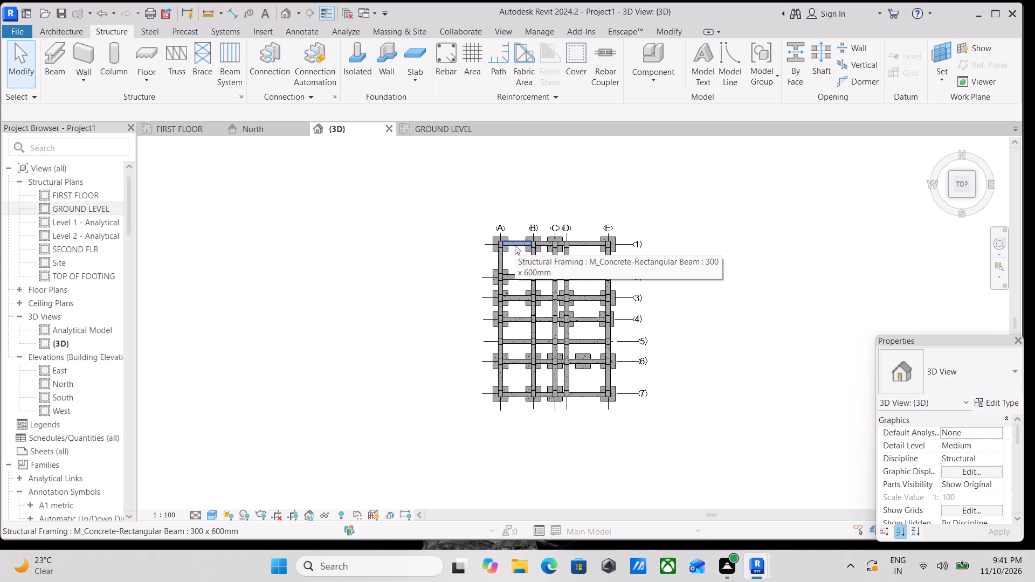
pyautogui.scroll(-1, 516, 245)
pyautogui.scroll(-1, 574, 257)
pyautogui.scroll(3, 563, 282)
pyautogui.scroll(3, 576, 434)
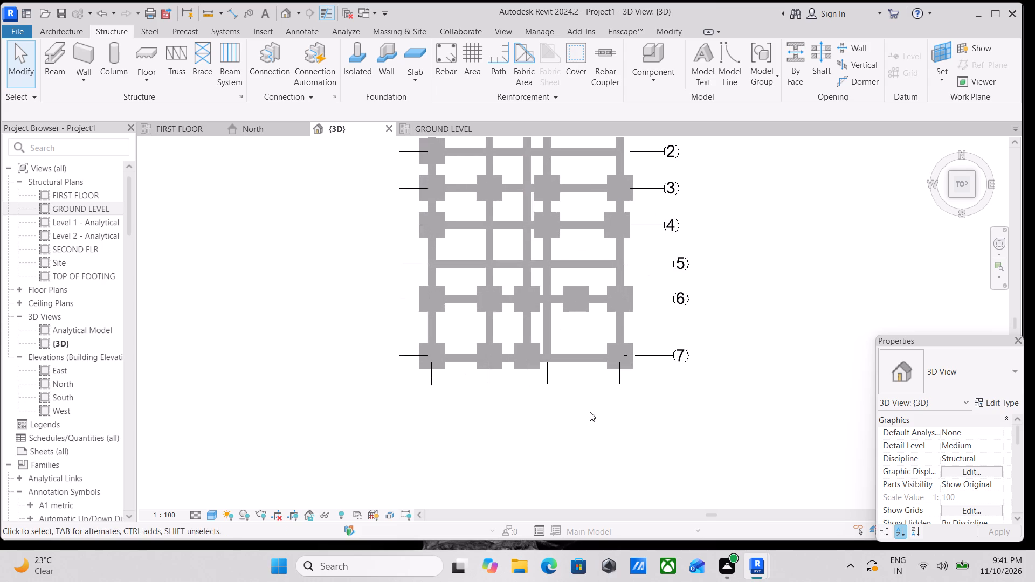
pyautogui.scroll(2, 590, 406)
pyautogui.moveTo(584, 362); pyautogui.dragTo(572, 390, button='middle')
pyautogui.moveTo(536, 411); pyautogui.dragTo(523, 420, button='middle')
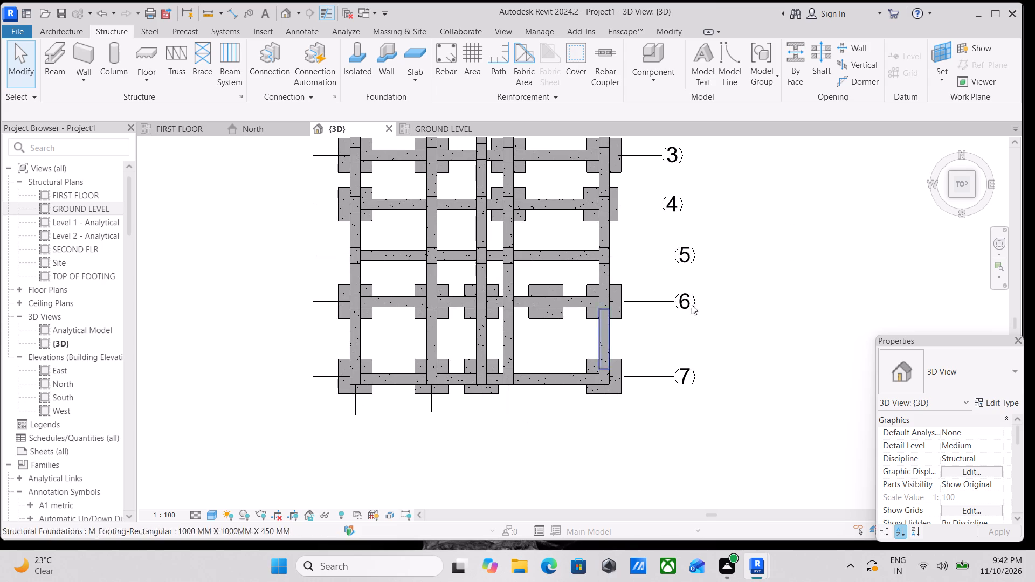
# Examine the frame isometrically along grid E, selecting the footing at grid 3 to inspect its placement.
pyautogui.click(975, 195)
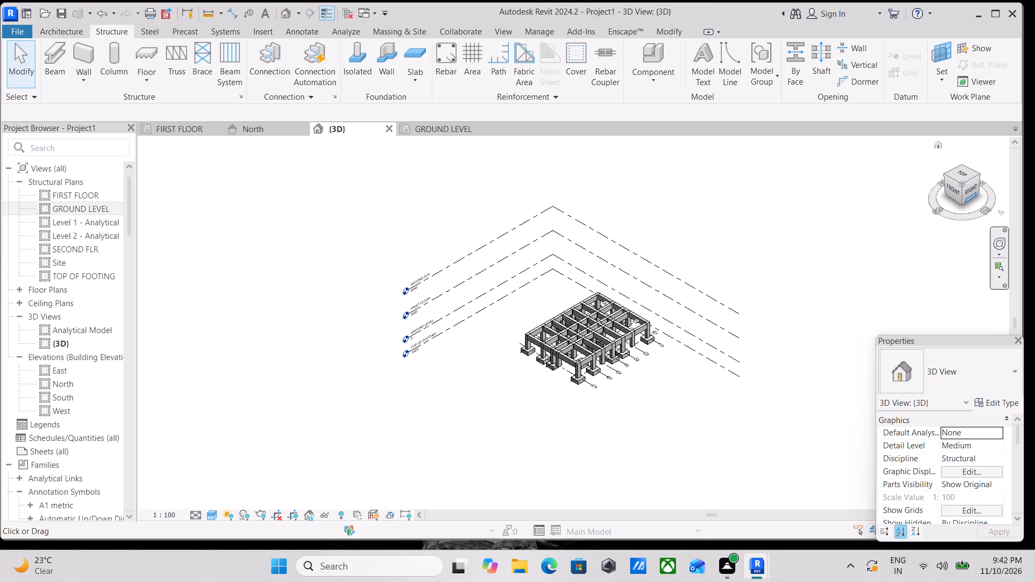
pyautogui.scroll(4, 810, 237)
pyautogui.scroll(3, 503, 418)
pyautogui.scroll(-1, 503, 415)
pyautogui.moveTo(503, 415); pyautogui.dragTo(529, 358, button='middle')
pyautogui.scroll(1, 503, 415)
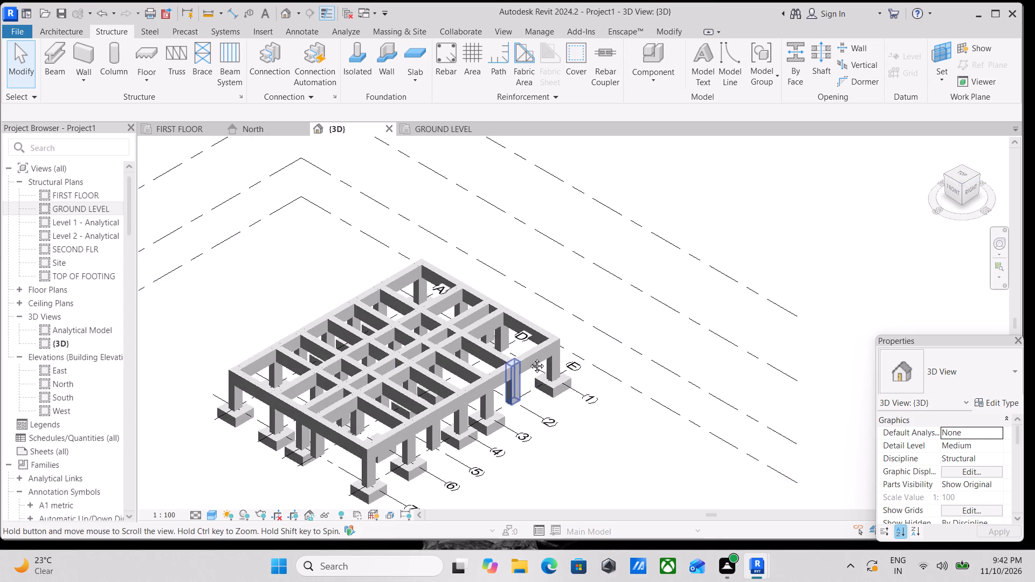
pyautogui.moveTo(529, 358); pyautogui.dragTo(606, 288, button='middle')
pyautogui.moveTo(460, 380); pyautogui.dragTo(551, 327, button='middle')
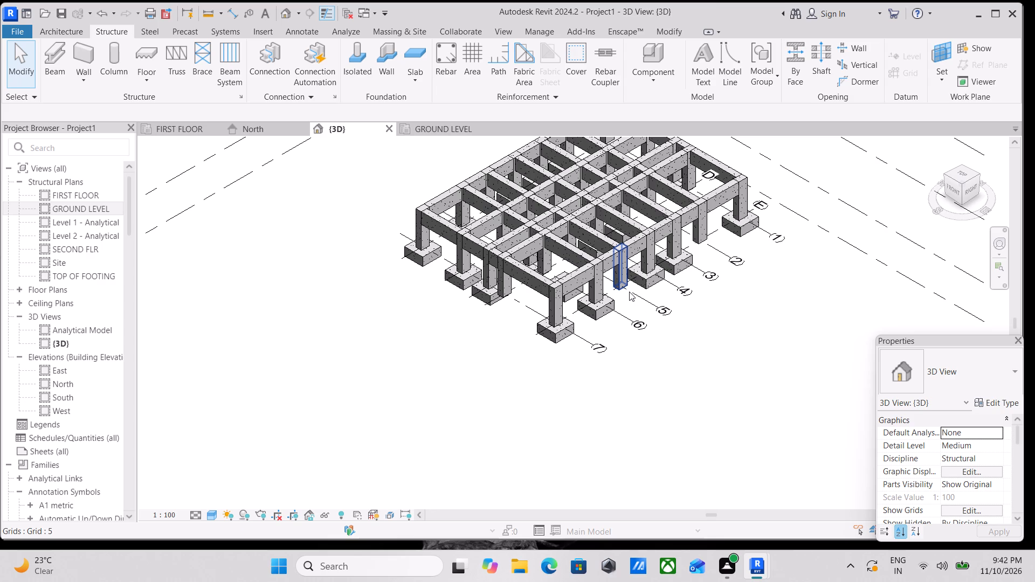
pyautogui.scroll(3, 728, 253)
pyautogui.scroll(4, 646, 279)
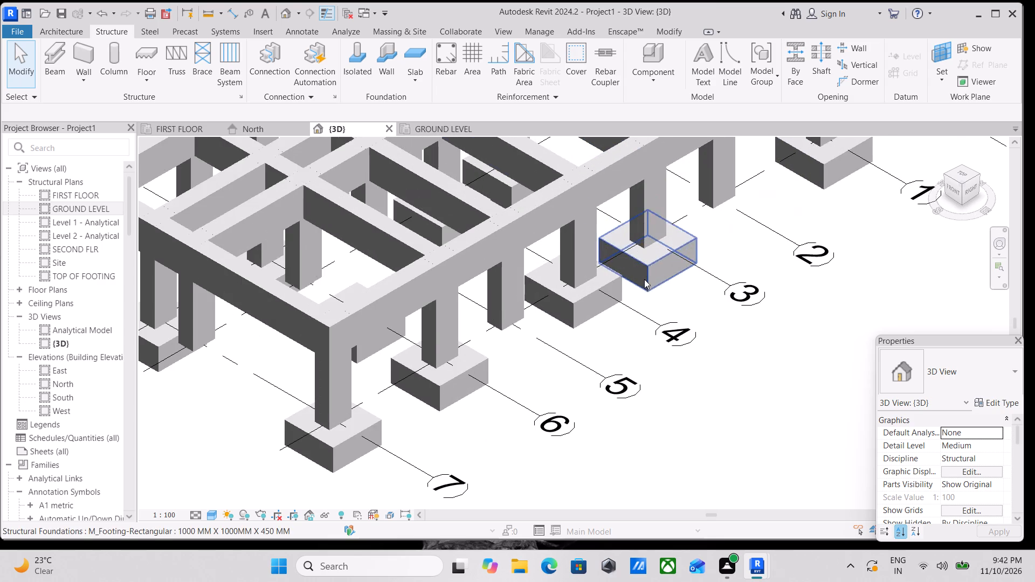
pyautogui.click(701, 237)
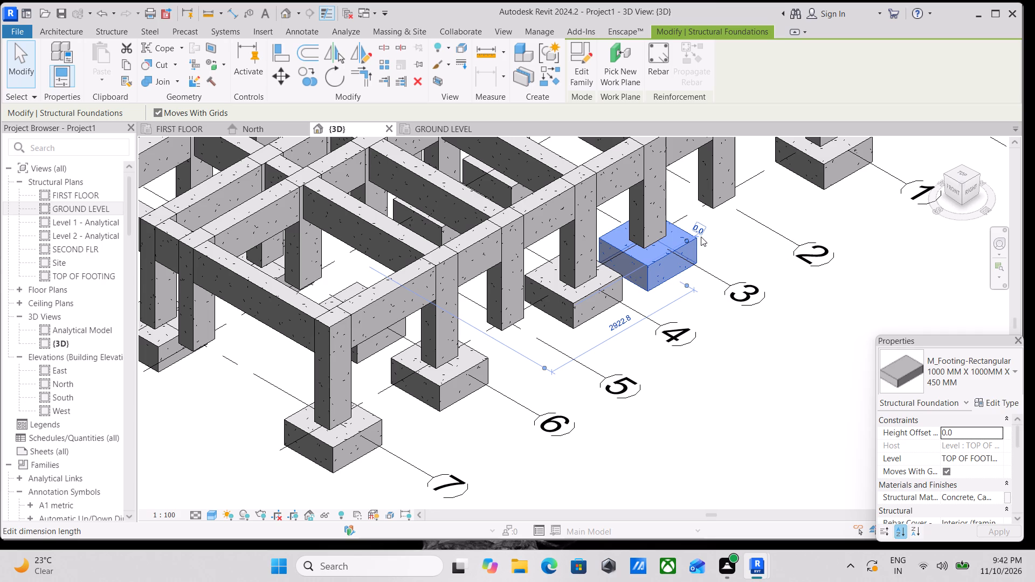
pyautogui.scroll(-2, 701, 237)
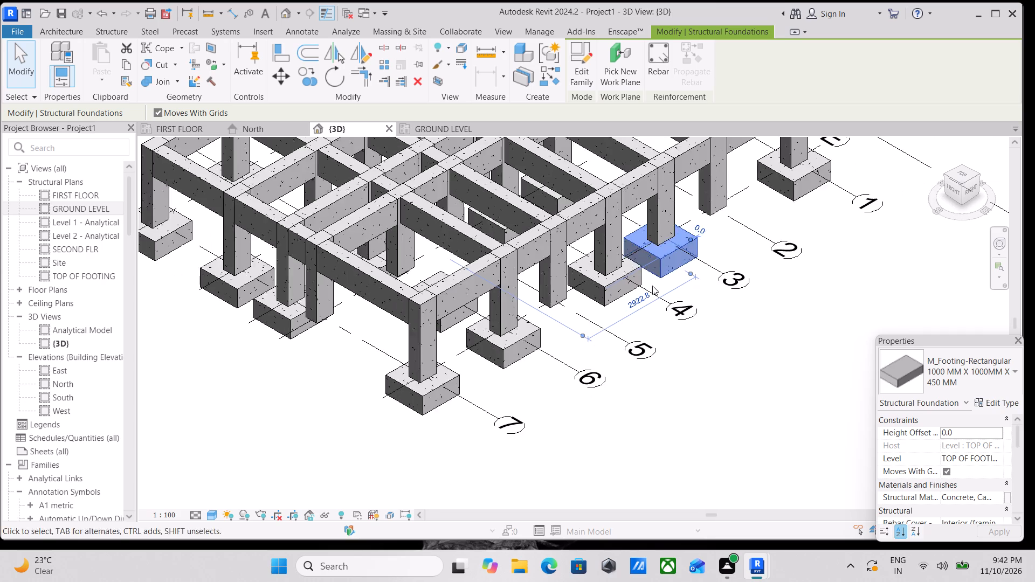
pyautogui.moveTo(653, 286); pyautogui.dragTo(612, 328, button='middle')
pyautogui.scroll(3, 612, 328)
pyautogui.scroll(1, 637, 251)
pyautogui.scroll(-2, 637, 251)
pyautogui.moveTo(637, 252); pyautogui.dragTo(688, 339, button='middle')
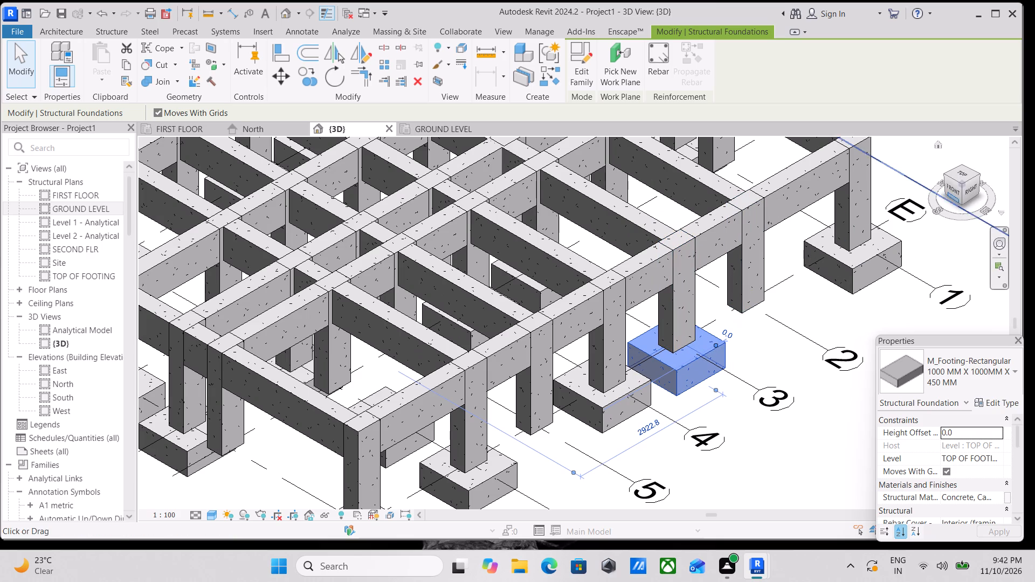
# Examine the footings and column bases in side elevation from the right and from the front-right edge, ending with the footing deselected.
pyautogui.click(969, 188)
pyautogui.scroll(-6, 667, 310)
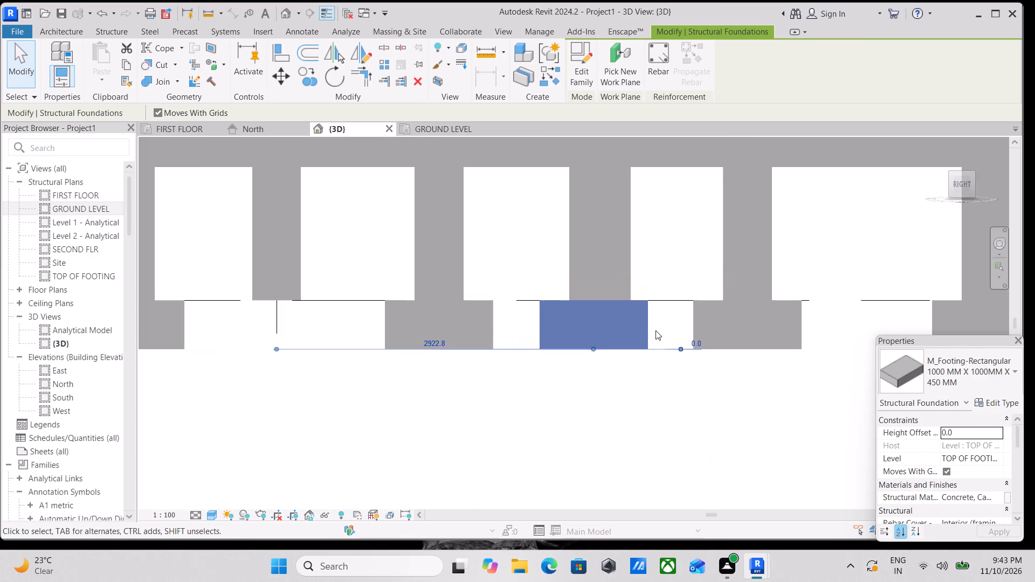
pyautogui.scroll(1, 675, 330)
pyautogui.moveTo(681, 330); pyautogui.dragTo(744, 370, button='middle')
pyautogui.moveTo(737, 363); pyautogui.dragTo(577, 257, button='middle')
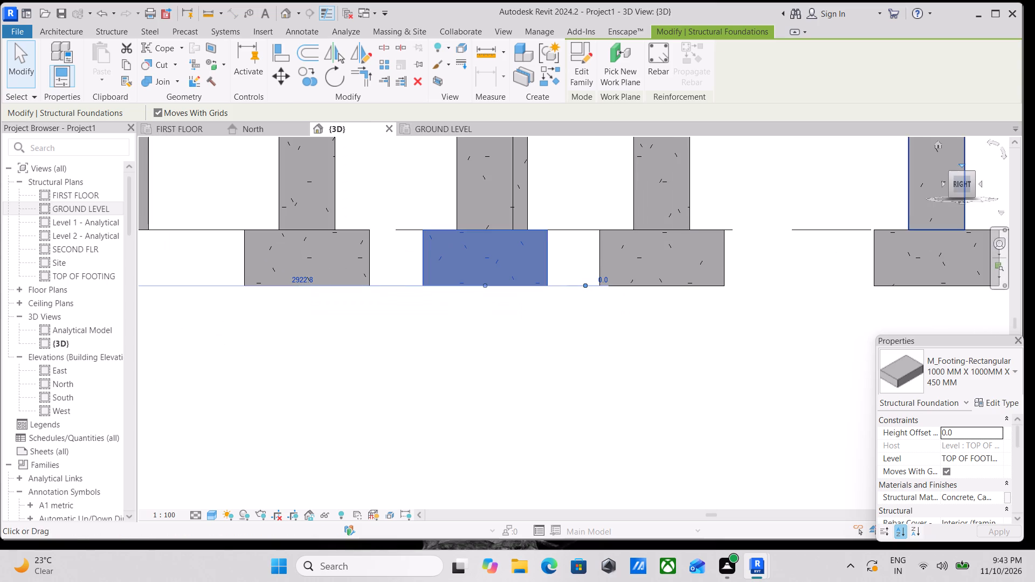
pyautogui.click(951, 181)
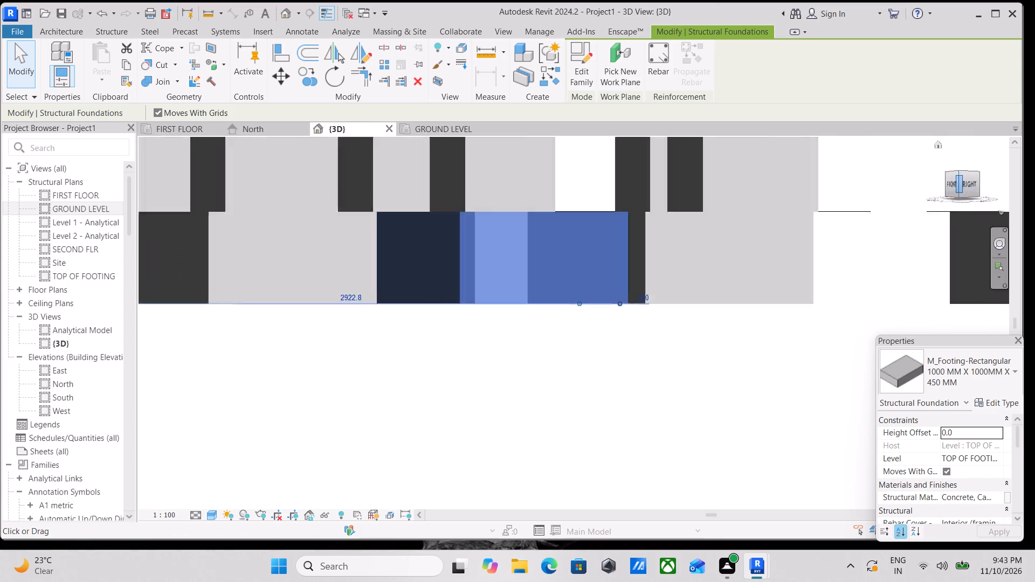
pyautogui.scroll(-4, 883, 235)
pyautogui.click(965, 171)
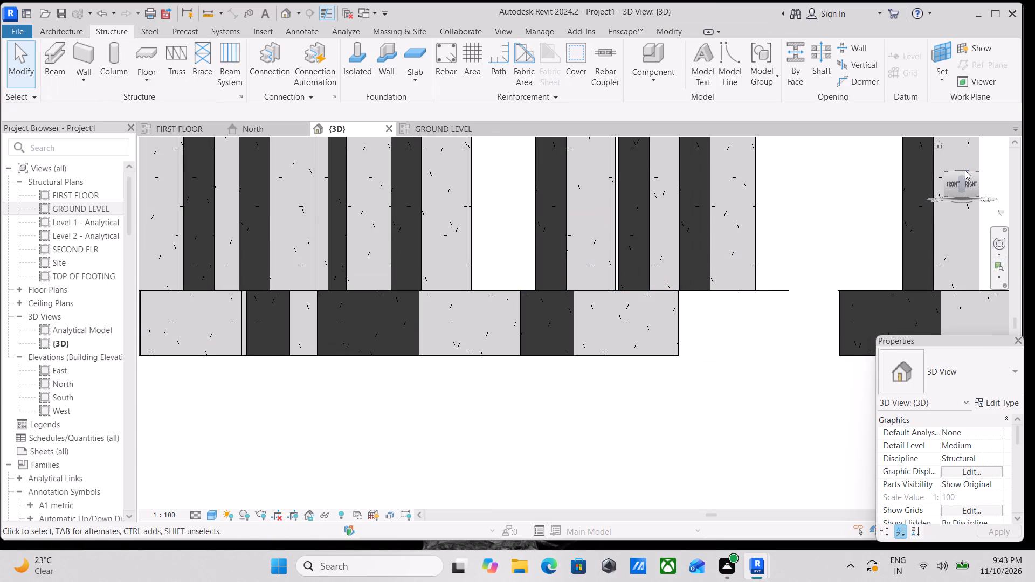
# Return to the isometric view and examine the whole frame against the levels and grid lines.
pyautogui.click(965, 171)
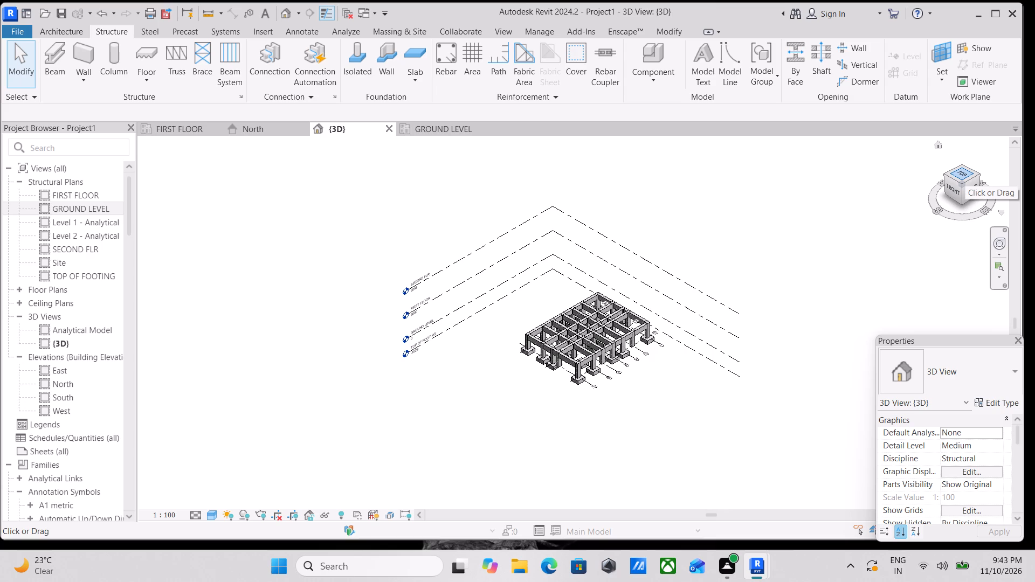
pyautogui.scroll(-3, 892, 207)
pyautogui.scroll(3, 701, 311)
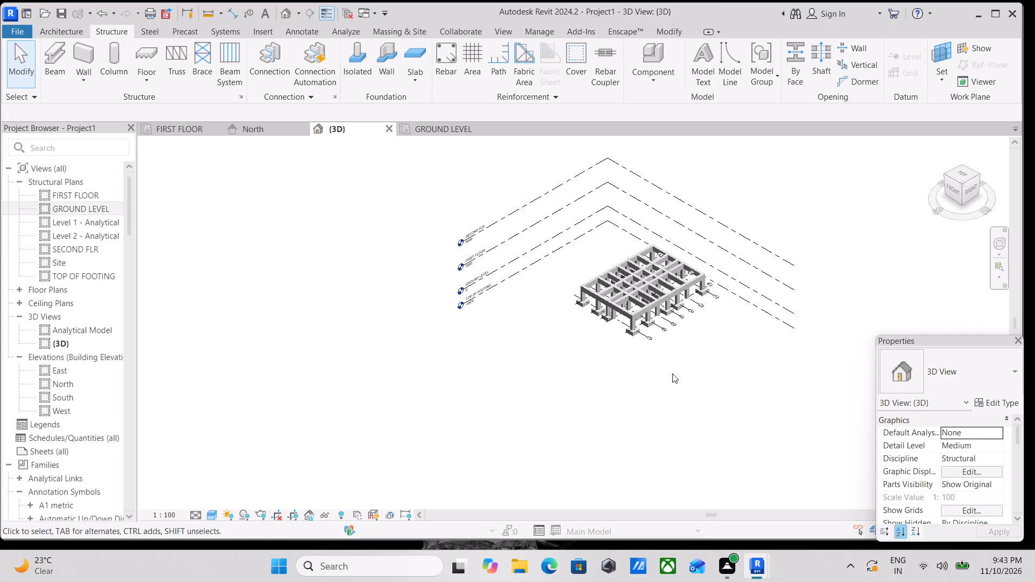
pyautogui.scroll(9, 672, 373)
pyautogui.scroll(4, 711, 280)
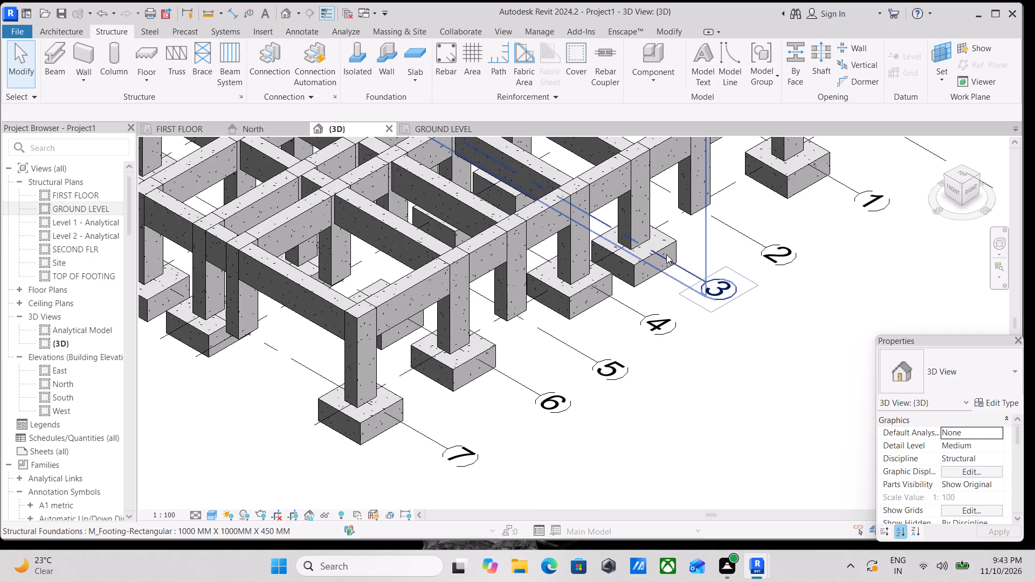
pyautogui.scroll(-2, 666, 254)
pyautogui.moveTo(666, 255); pyautogui.dragTo(681, 335, button='middle')
pyautogui.scroll(-6, 664, 303)
pyautogui.moveTo(512, 316); pyautogui.dragTo(613, 428, button='middle')
pyautogui.scroll(1, 612, 424)
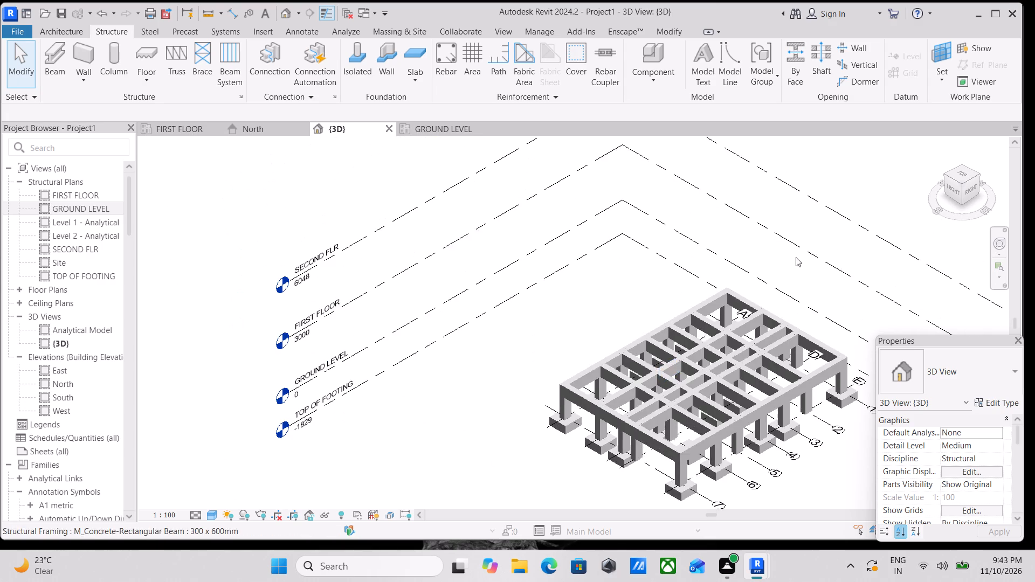
# Open the GROUND LEVEL structural plan and examine the beam layout across grids A to E.
pyautogui.click(441, 133)
pyautogui.scroll(1, 829, 415)
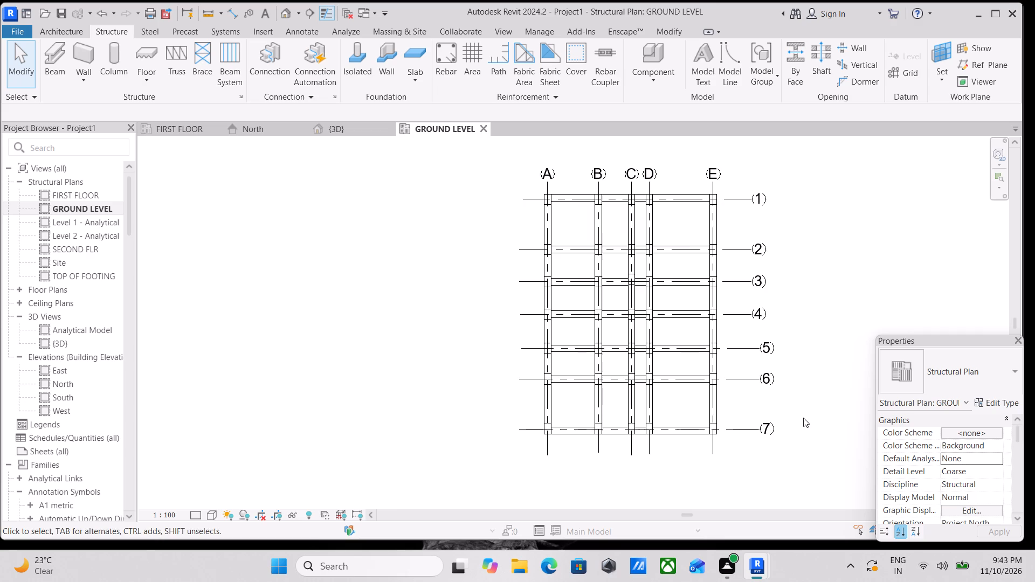
pyautogui.scroll(4, 771, 252)
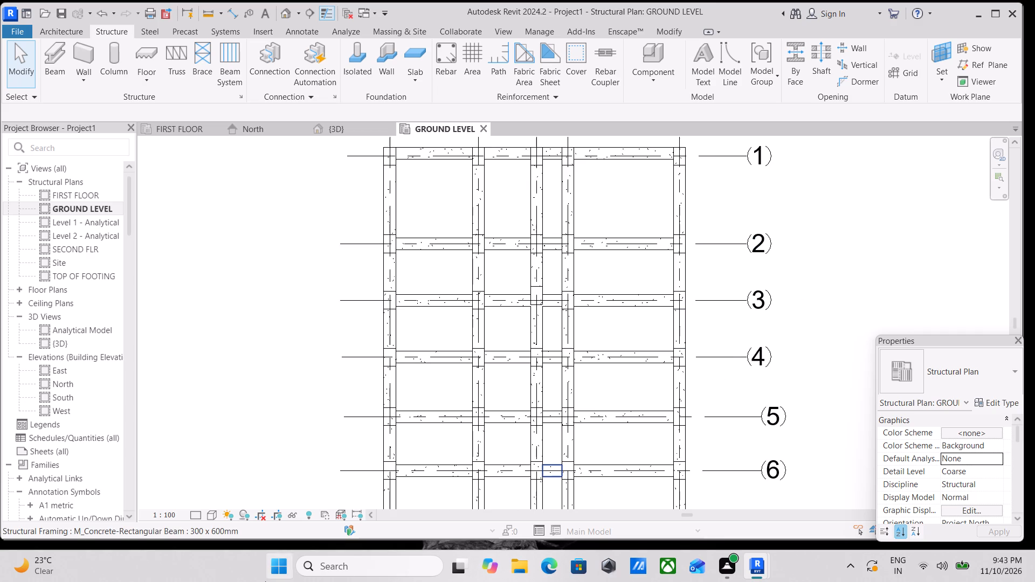
pyautogui.scroll(3, 279, 281)
pyautogui.moveTo(294, 283); pyautogui.dragTo(340, 440, button='middle')
pyautogui.moveTo(353, 359); pyautogui.dragTo(293, 414, button='middle')
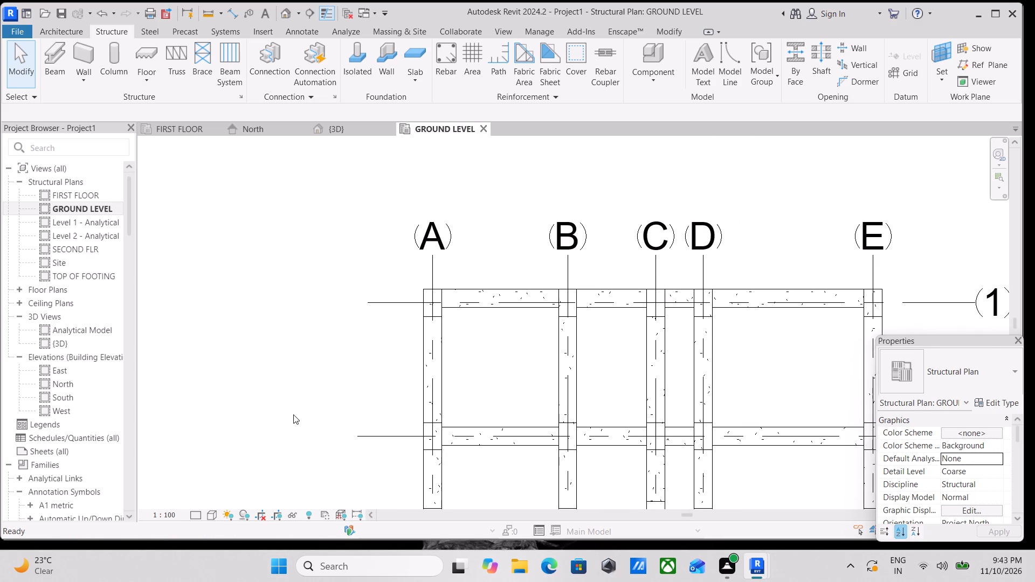
pyautogui.scroll(-4, 372, 206)
pyautogui.moveTo(404, 358); pyautogui.dragTo(423, 366, button='middle')
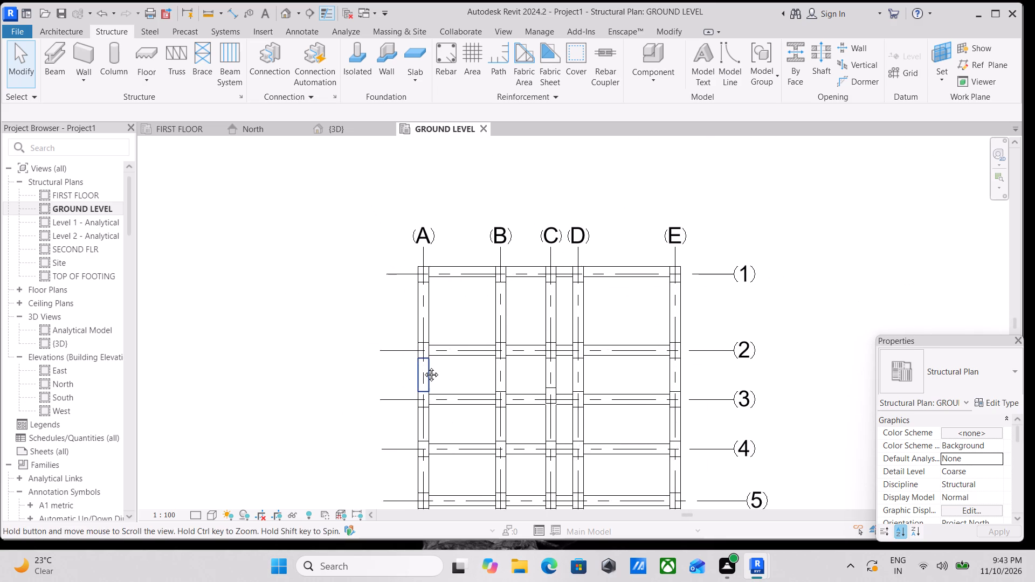
pyautogui.moveTo(423, 366); pyautogui.dragTo(430, 369, button='middle')
pyautogui.scroll(2, 430, 369)
pyautogui.scroll(2, 457, 244)
pyautogui.scroll(-2, 474, 255)
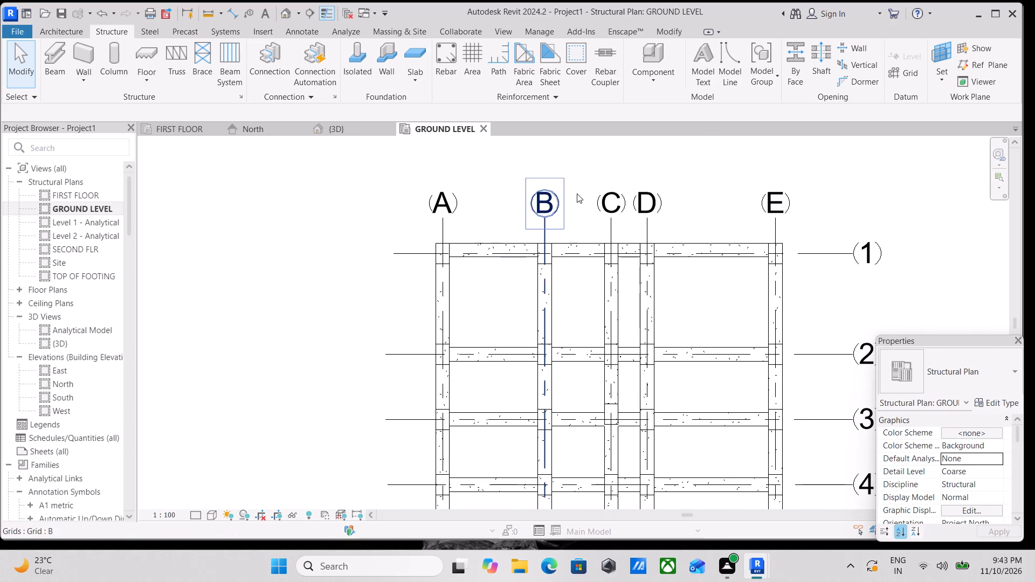
pyautogui.scroll(3, 477, 265)
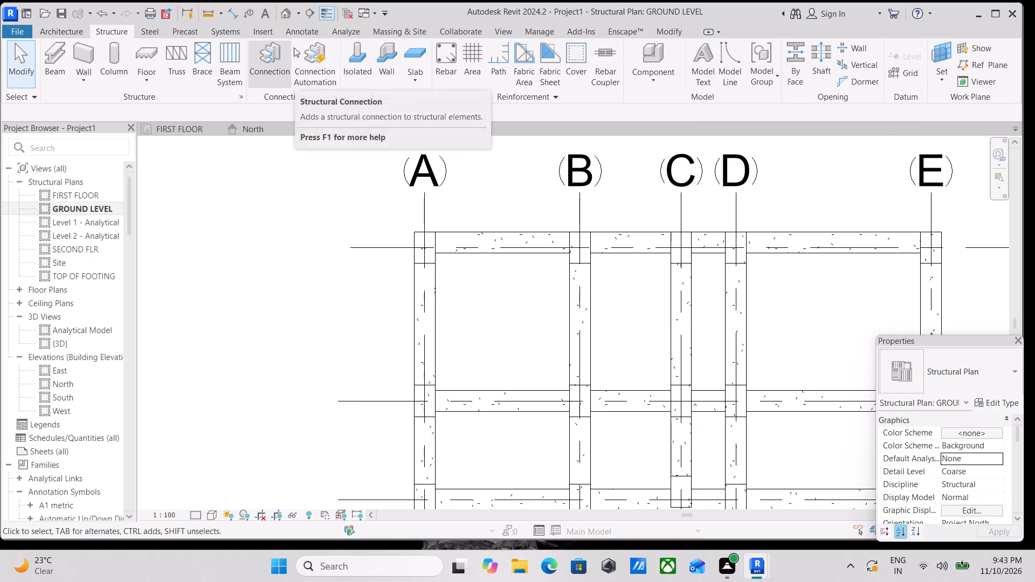
# Examine the ground level plan closely around the bay between grids A and B and grids 1 and 2.
pyautogui.scroll(2, 437, 258)
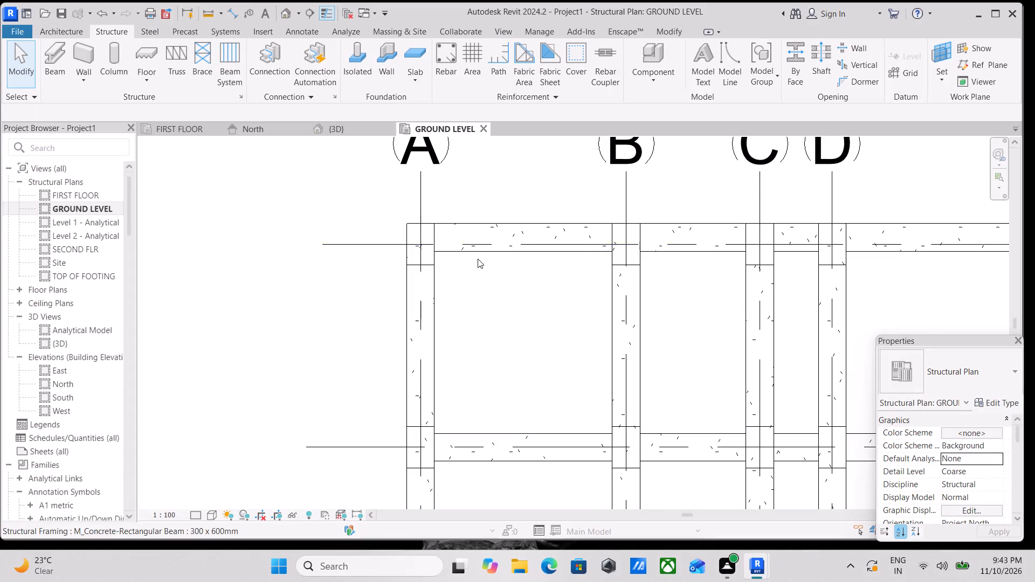
pyautogui.scroll(-3, 478, 264)
pyautogui.moveTo(482, 275); pyautogui.dragTo(494, 278, button='middle')
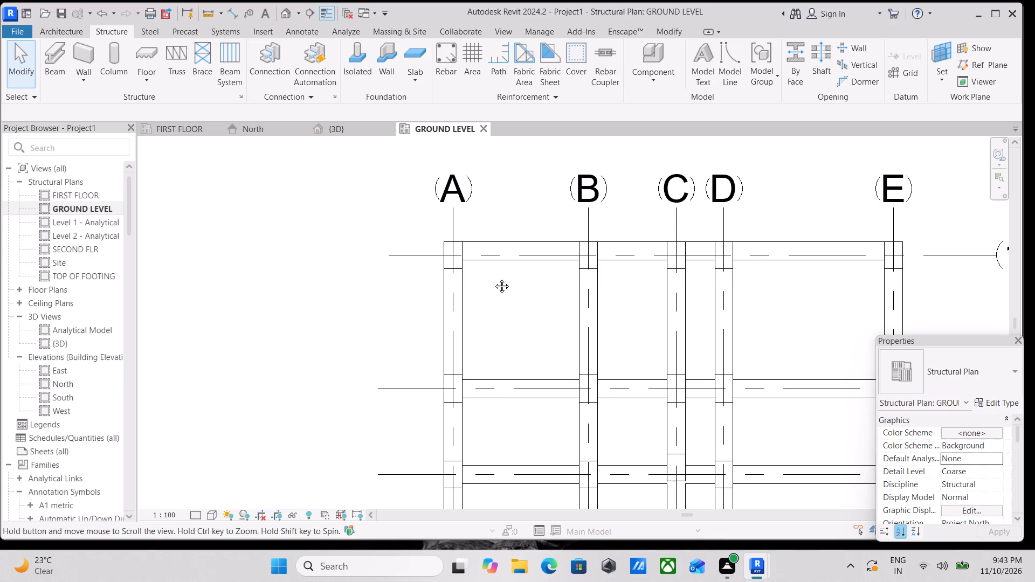
pyautogui.moveTo(494, 278); pyautogui.dragTo(460, 273, button='middle')
pyautogui.moveTo(470, 309); pyautogui.dragTo(530, 337, button='middle')
pyautogui.scroll(3, 530, 338)
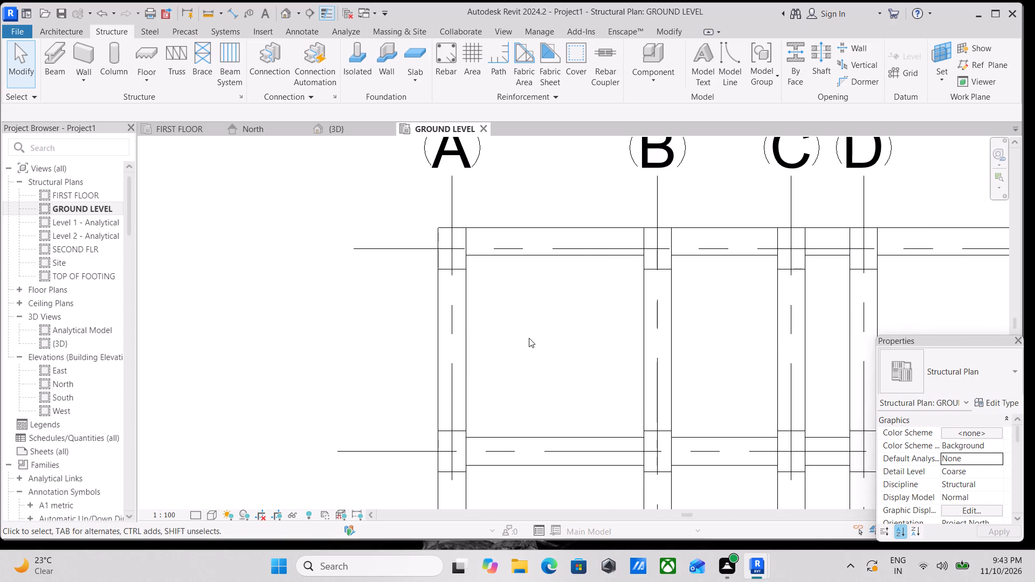
pyautogui.moveTo(522, 321); pyautogui.dragTo(507, 350, button='middle')
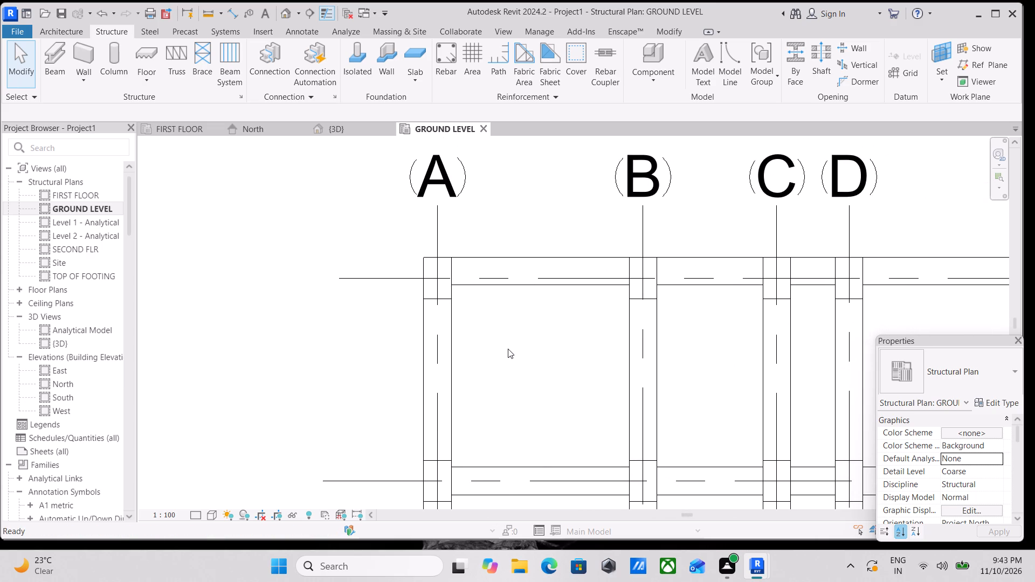
pyautogui.scroll(3, 509, 306)
pyautogui.moveTo(497, 328); pyautogui.dragTo(525, 306, button='middle')
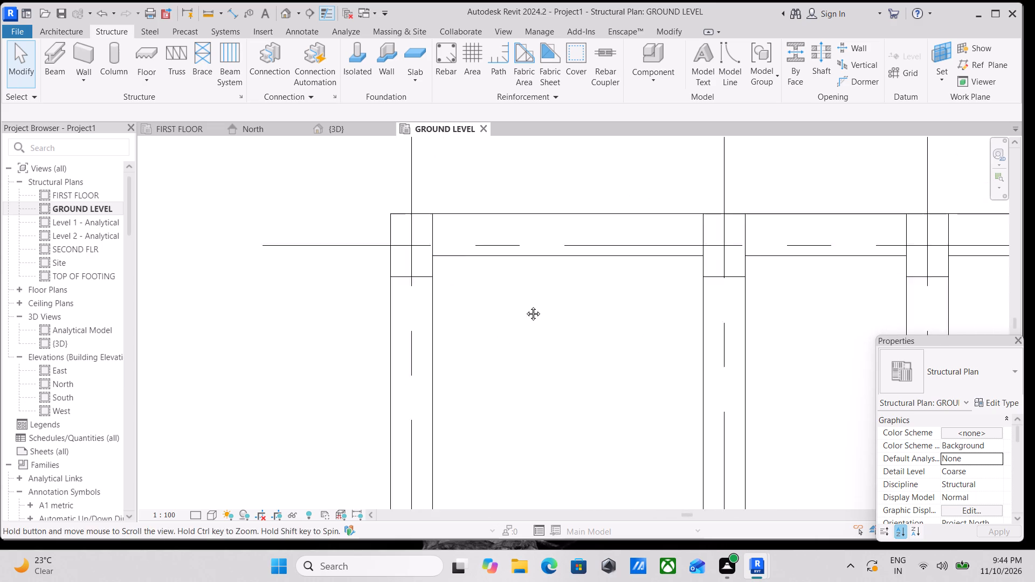
pyautogui.moveTo(525, 306); pyautogui.dragTo(529, 304, button='middle')
pyautogui.scroll(-3, 530, 302)
pyautogui.moveTo(530, 303); pyautogui.dragTo(514, 236, button='middle')
pyautogui.scroll(-3, 515, 247)
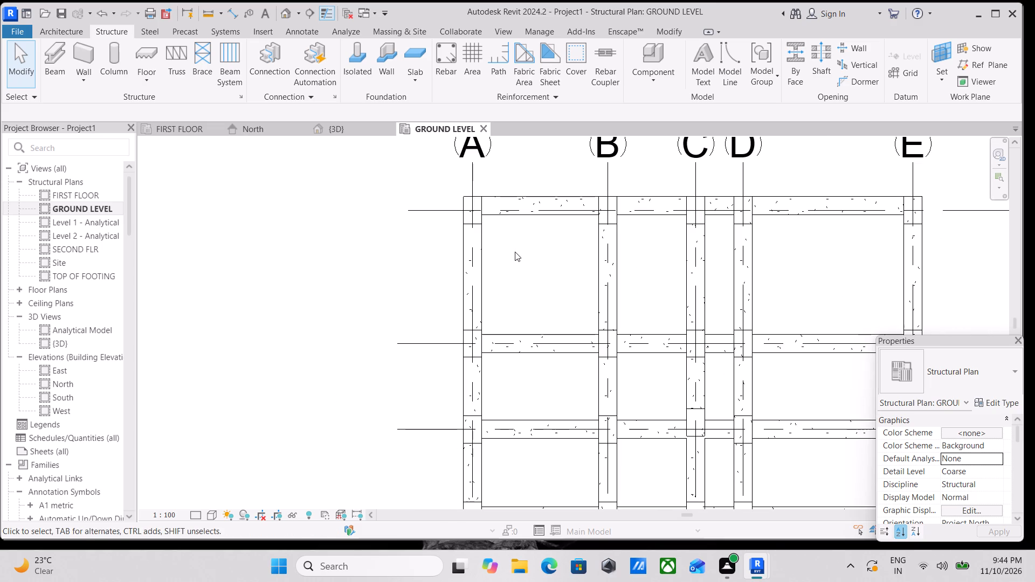
# Examine the beams around the bay between grids A and B and grids 1 and 2 up close and against the wider plan.
pyautogui.scroll(5, 515, 252)
pyautogui.moveTo(440, 217); pyautogui.dragTo(454, 244, button='middle')
pyautogui.scroll(1, 472, 250)
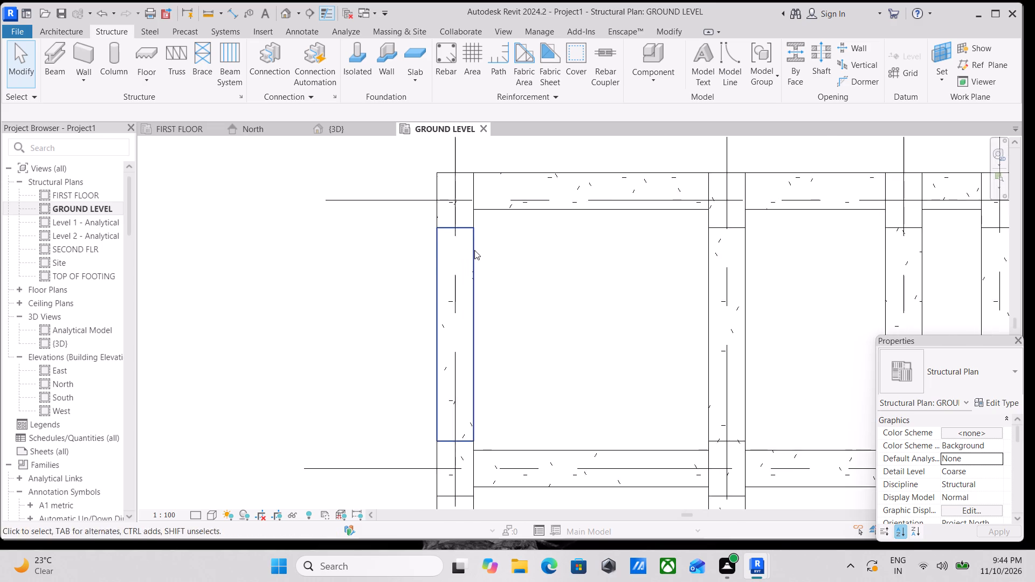
pyautogui.scroll(1, 474, 250)
pyautogui.moveTo(499, 225); pyautogui.dragTo(471, 224, button='middle')
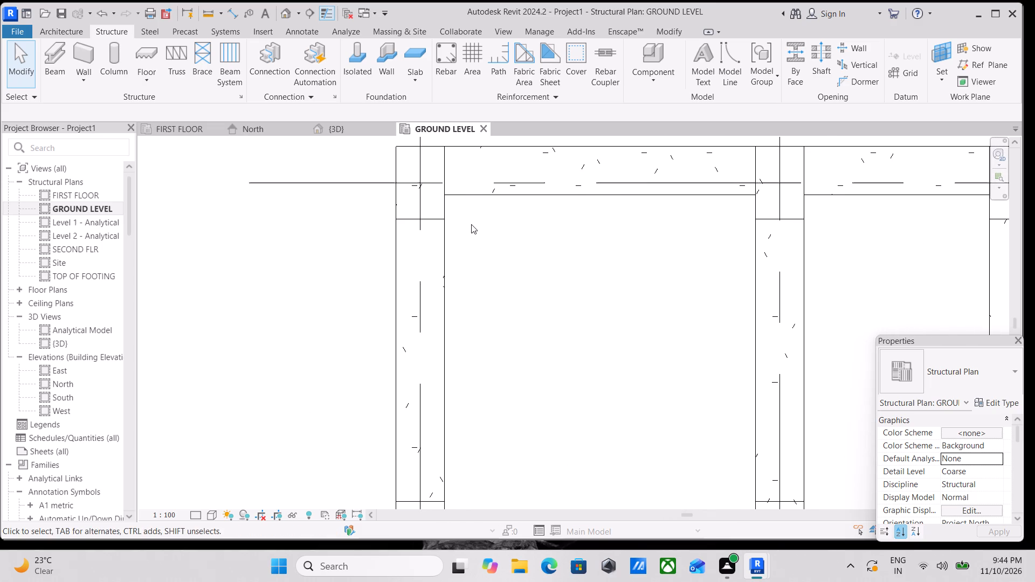
pyautogui.scroll(-5, 471, 224)
pyautogui.moveTo(480, 232); pyautogui.dragTo(544, 246, button='middle')
pyautogui.scroll(-3, 544, 246)
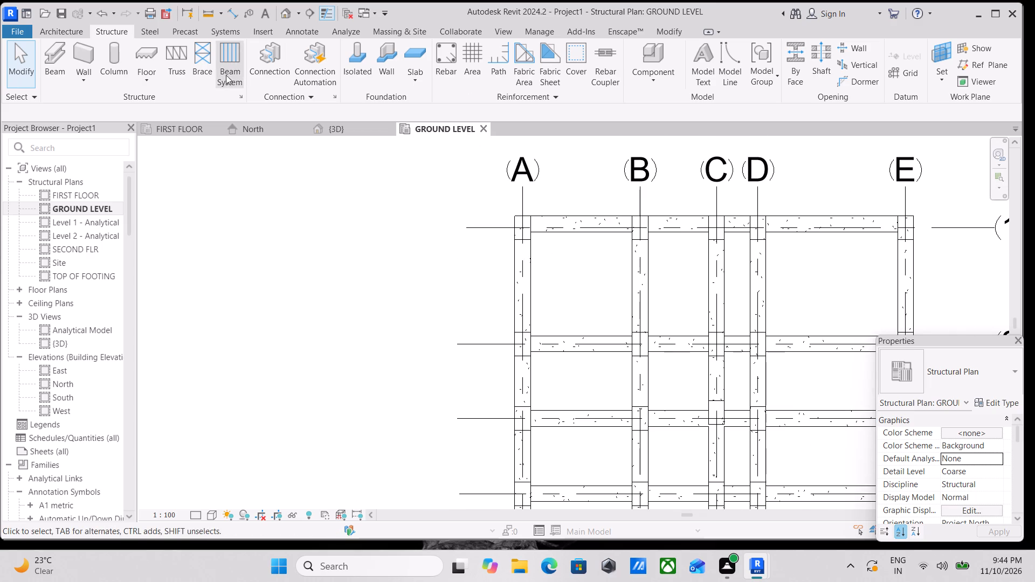
pyautogui.scroll(2, 361, 61)
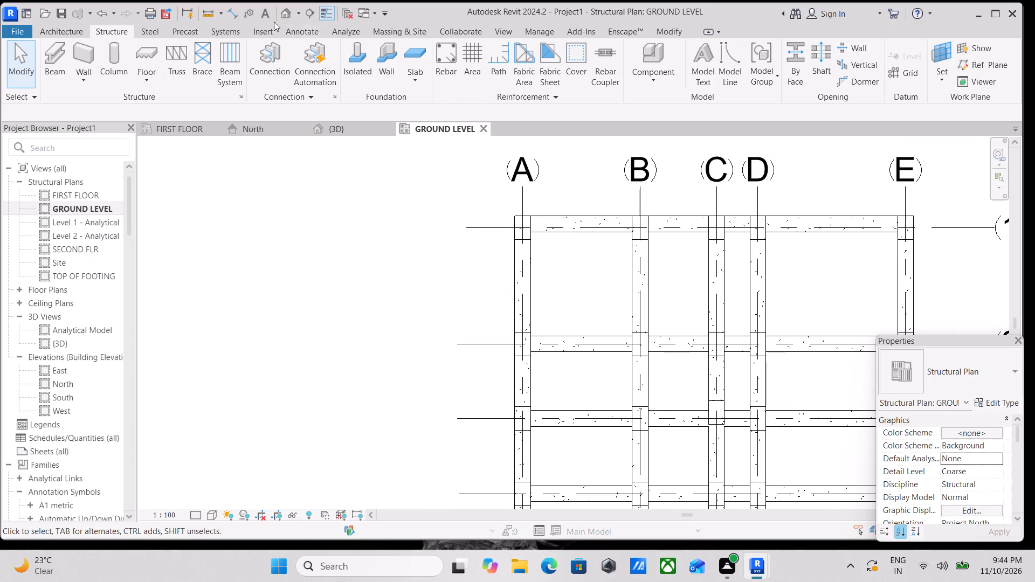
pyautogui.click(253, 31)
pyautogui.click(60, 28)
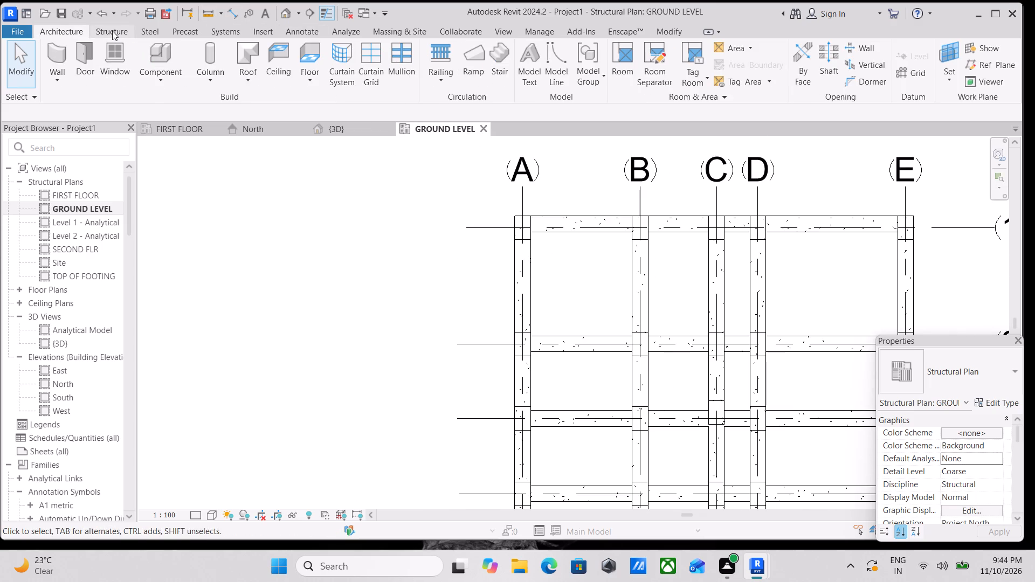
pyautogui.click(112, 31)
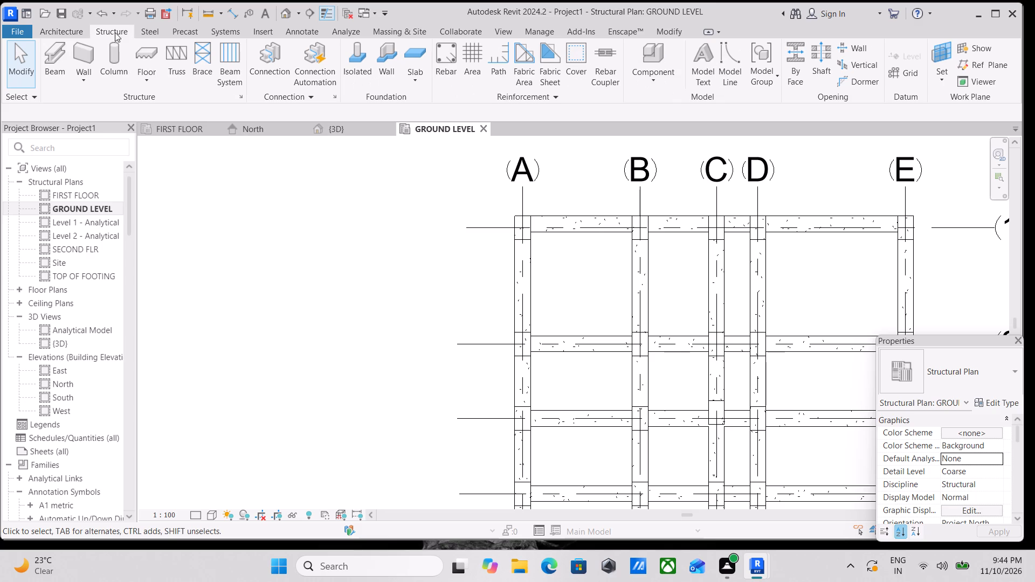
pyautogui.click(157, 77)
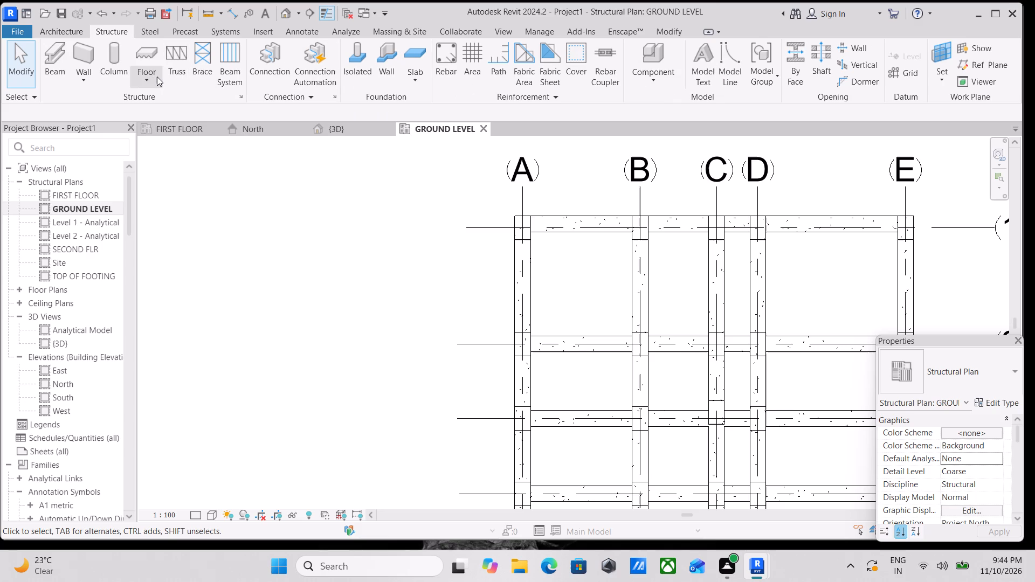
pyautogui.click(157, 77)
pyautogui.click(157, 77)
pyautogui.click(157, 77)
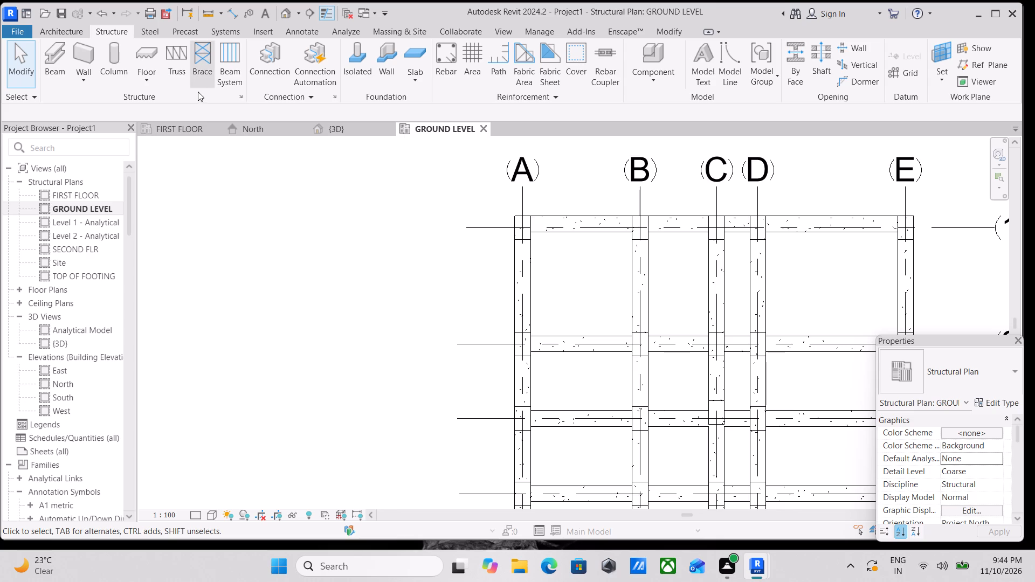
# Create a Generic 300mm structural floor at GROUND LEVEL with a rectangular boundary along the inner beam faces of bay A–B between grids 1 and 2.
pyautogui.click(144, 80)
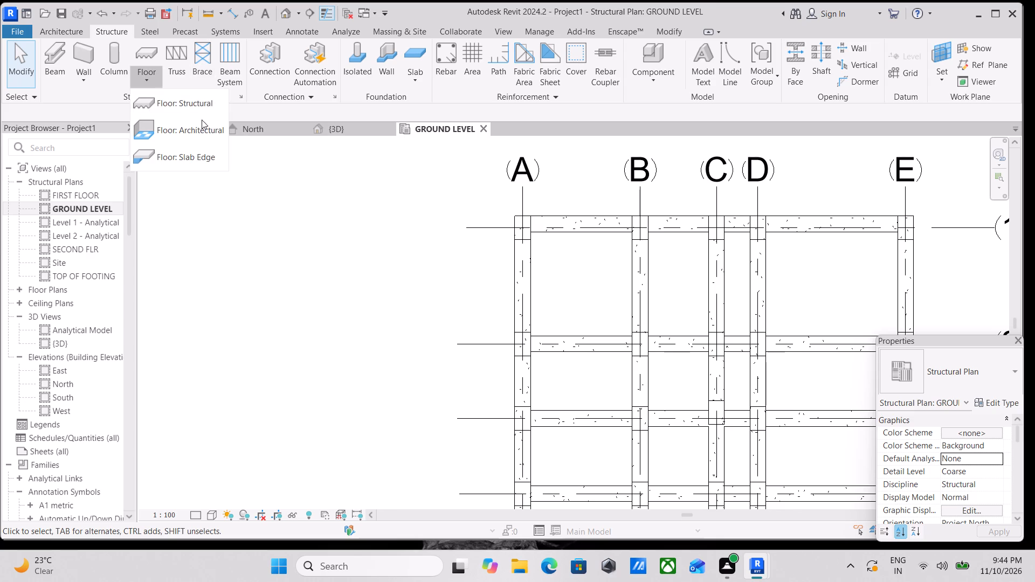
pyautogui.click(210, 104)
pyautogui.scroll(3, 633, 253)
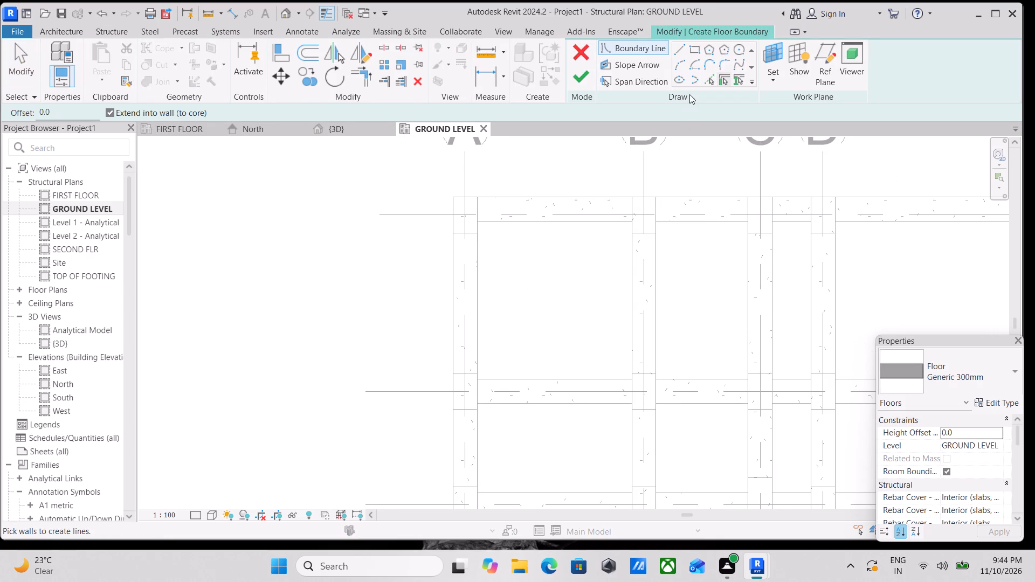
pyautogui.click(694, 45)
pyautogui.scroll(3, 500, 228)
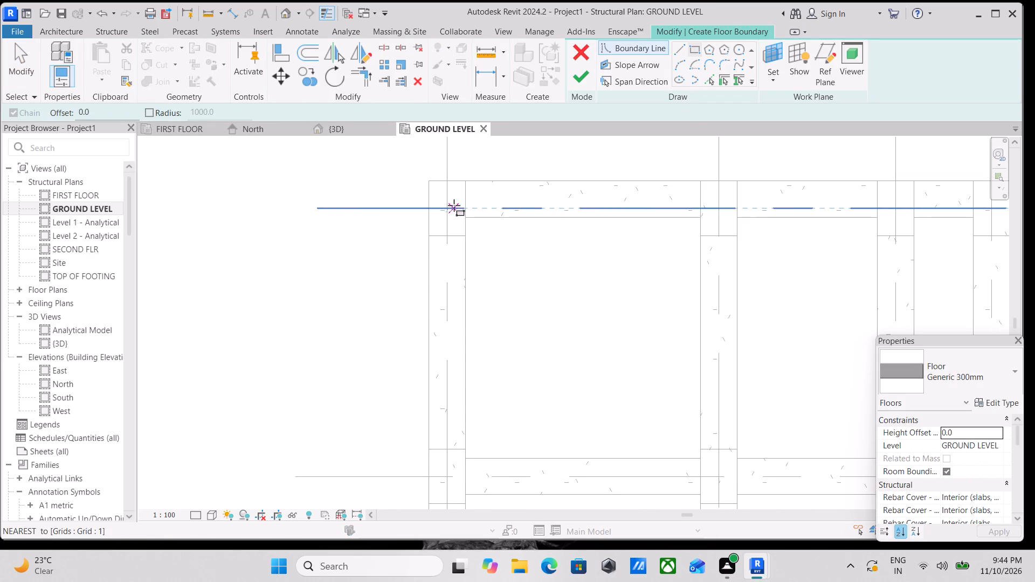
pyautogui.click(467, 217)
pyautogui.scroll(1, 563, 344)
pyautogui.moveTo(563, 344); pyautogui.dragTo(551, 308, button='middle')
pyautogui.scroll(-3, 583, 325)
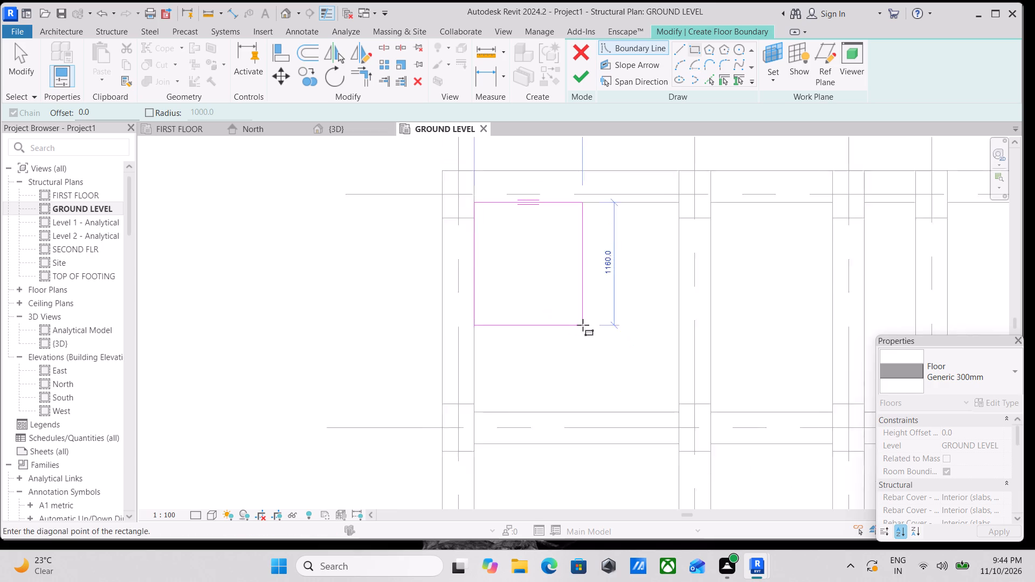
pyautogui.moveTo(583, 324); pyautogui.dragTo(528, 256, button='middle')
pyautogui.scroll(3, 607, 331)
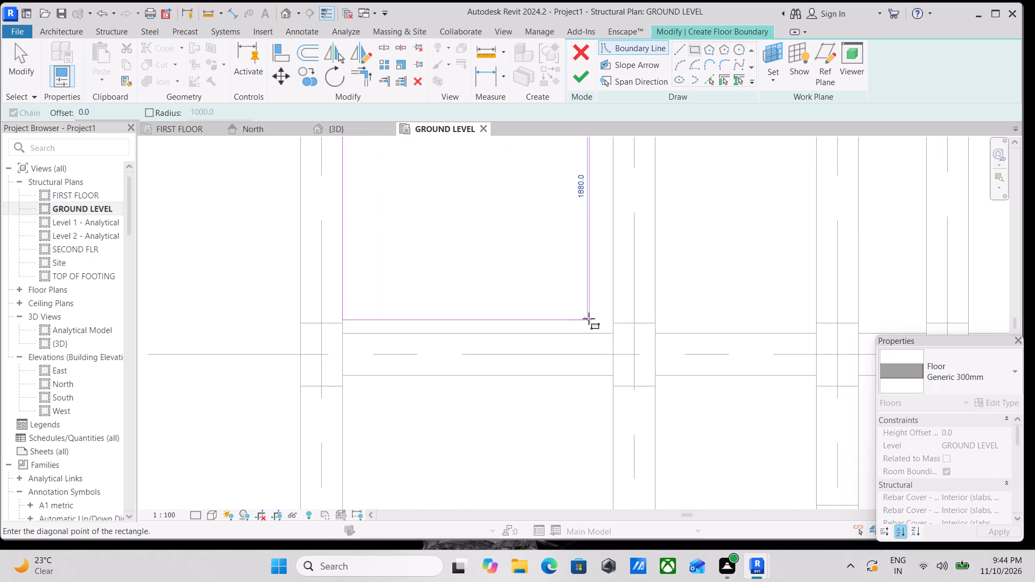
pyautogui.click(614, 332)
pyautogui.scroll(-4, 651, 261)
pyautogui.moveTo(648, 260); pyautogui.dragTo(639, 262, button='middle')
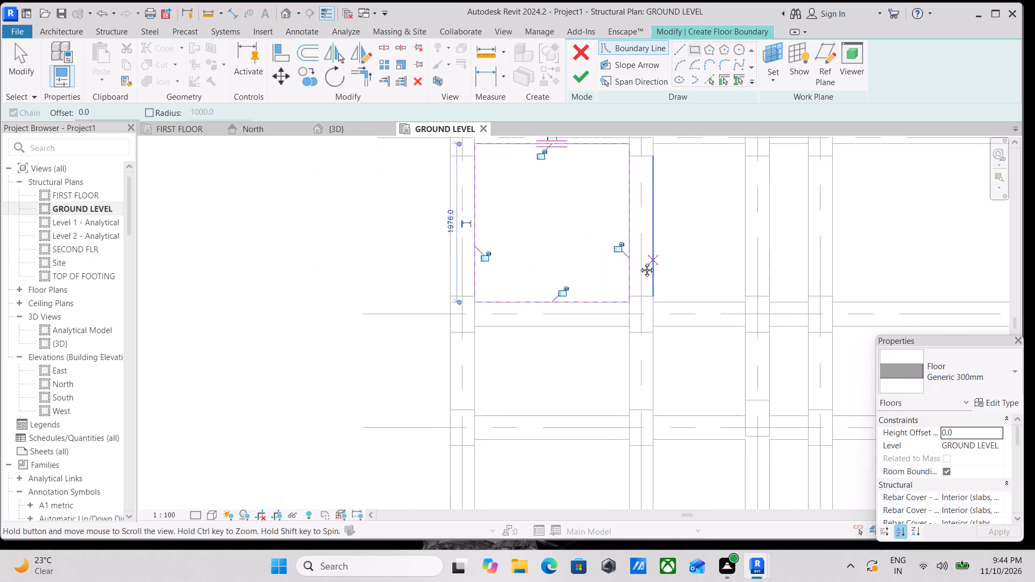
pyautogui.moveTo(639, 262); pyautogui.dragTo(542, 339, button='middle')
pyautogui.click(585, 70)
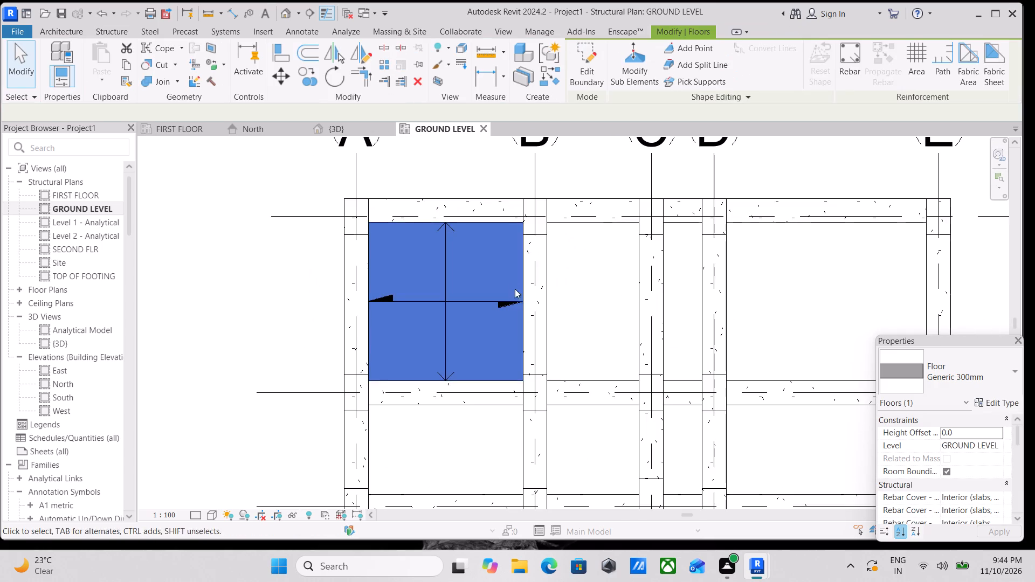
# Examine the new floor slab against the surrounding beams in plan and in the 3D view, and return to the GROUND LEVEL plan.
pyautogui.scroll(-4, 516, 301)
pyautogui.moveTo(540, 334); pyautogui.dragTo(574, 308, button='middle')
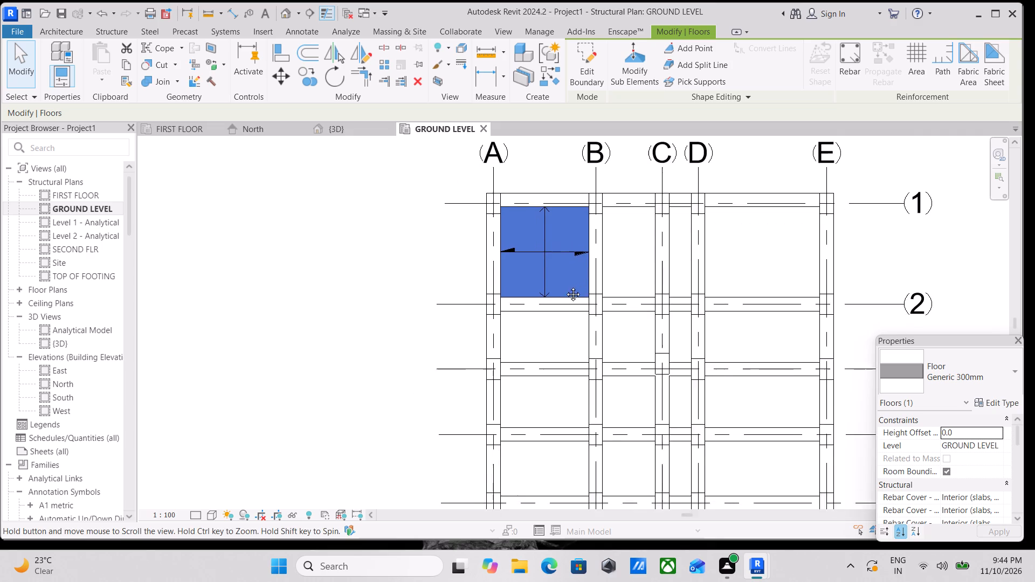
pyautogui.moveTo(570, 295); pyautogui.dragTo(479, 365, button='middle')
pyautogui.keyDown('shift'); pyautogui.moveTo(522, 343); pyautogui.dragTo(517, 349, button='middle'); pyautogui.keyUp('shift')
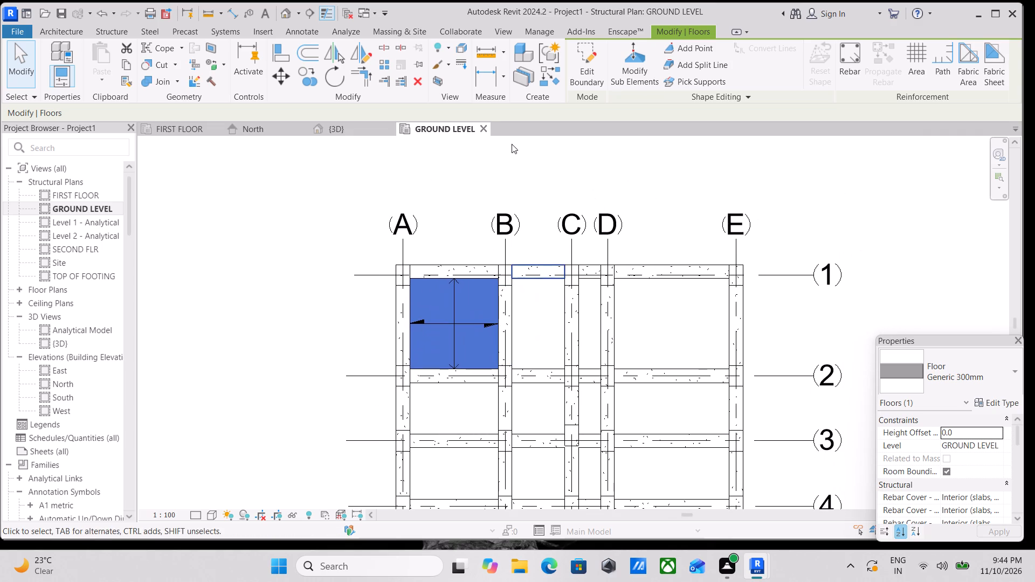
pyautogui.click(328, 131)
pyautogui.keyDown('shift'); pyautogui.moveTo(470, 279); pyautogui.dragTo(445, 248, button='middle'); pyautogui.keyUp('shift')
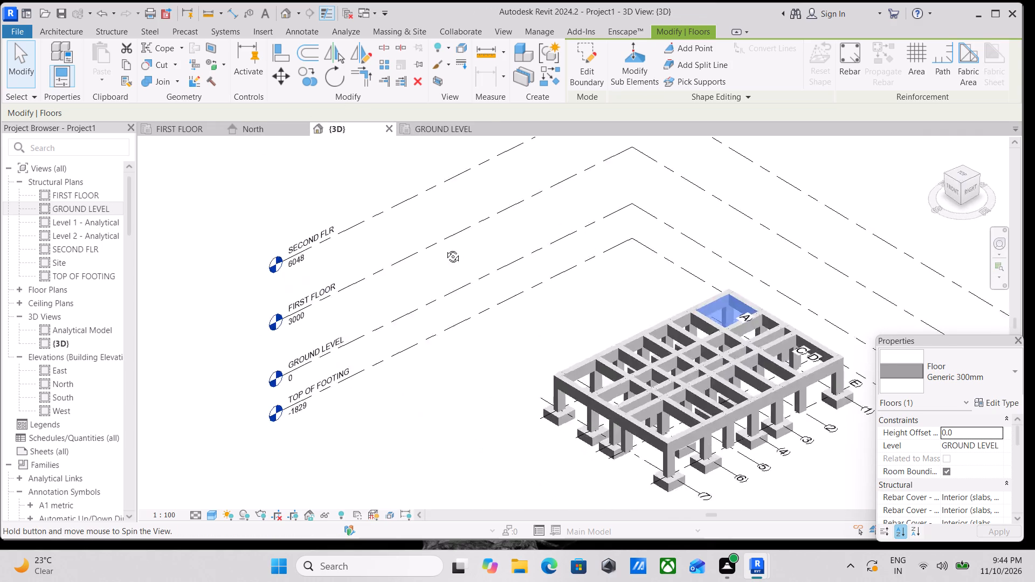
pyautogui.keyDown('shift'); pyautogui.moveTo(445, 248); pyautogui.dragTo(605, 383, button='middle'); pyautogui.keyUp('shift')
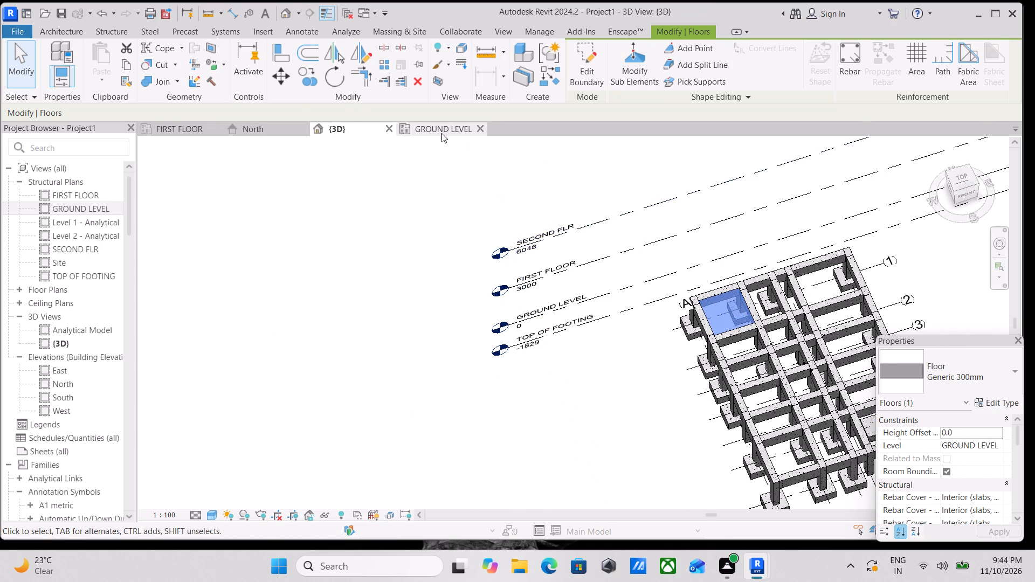
pyautogui.click(441, 133)
pyautogui.scroll(-1, 591, 266)
pyautogui.scroll(5, 579, 283)
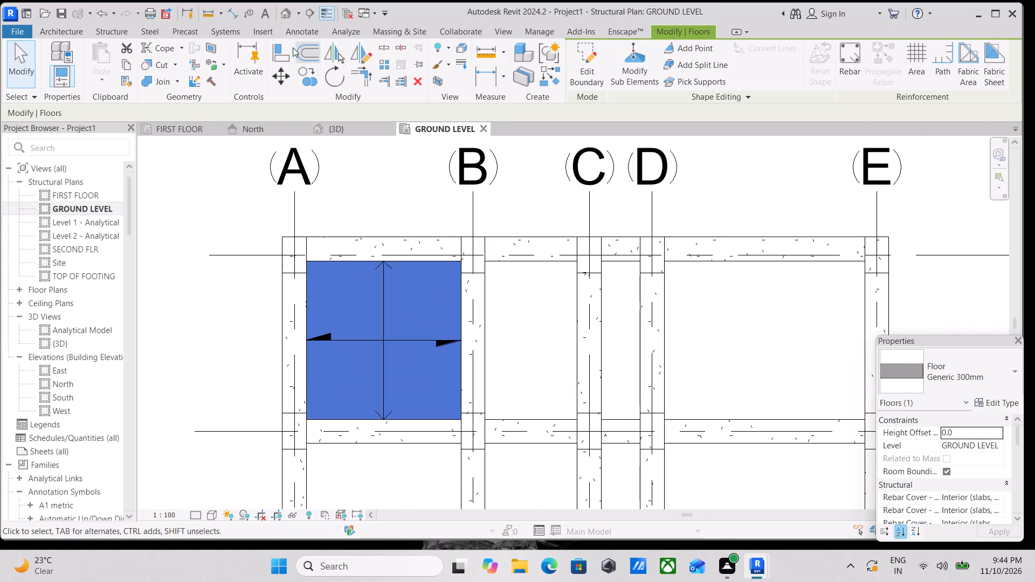
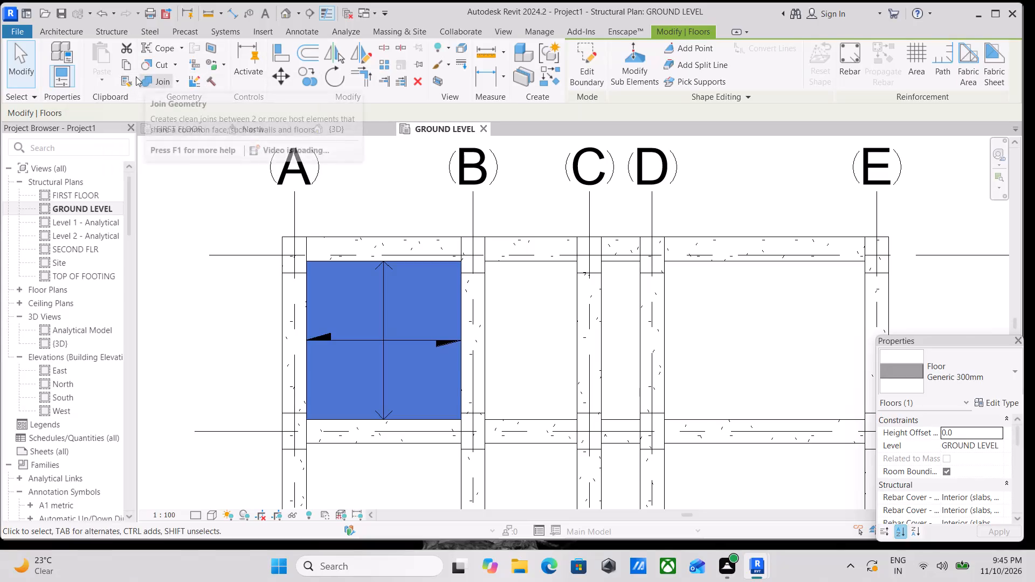
# Examine the ground level plan around the slab in bay A–B and the neighbouring bays between grids 1 and 2.
pyautogui.scroll(-1, 123, 75)
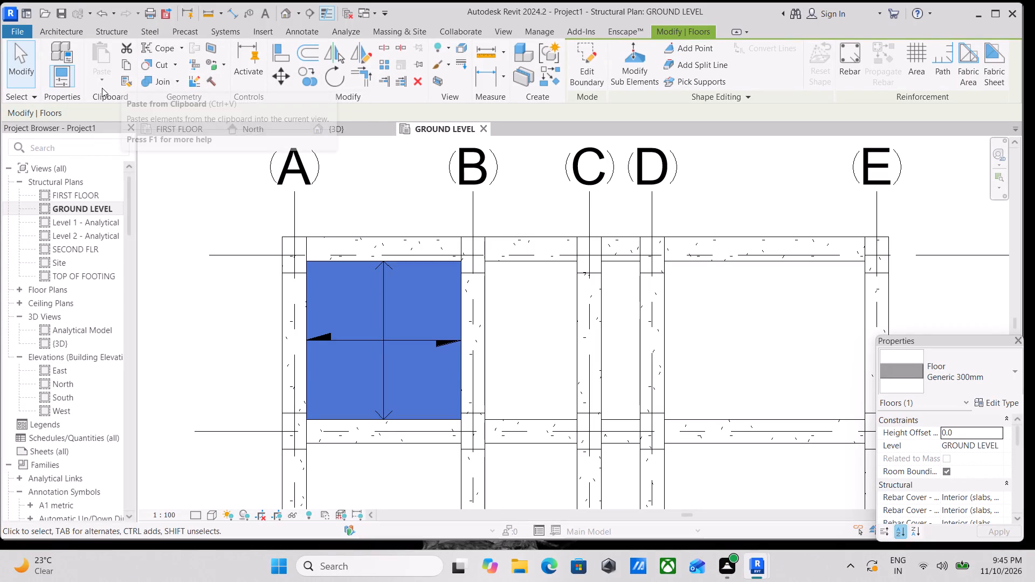
pyautogui.scroll(-1, 101, 88)
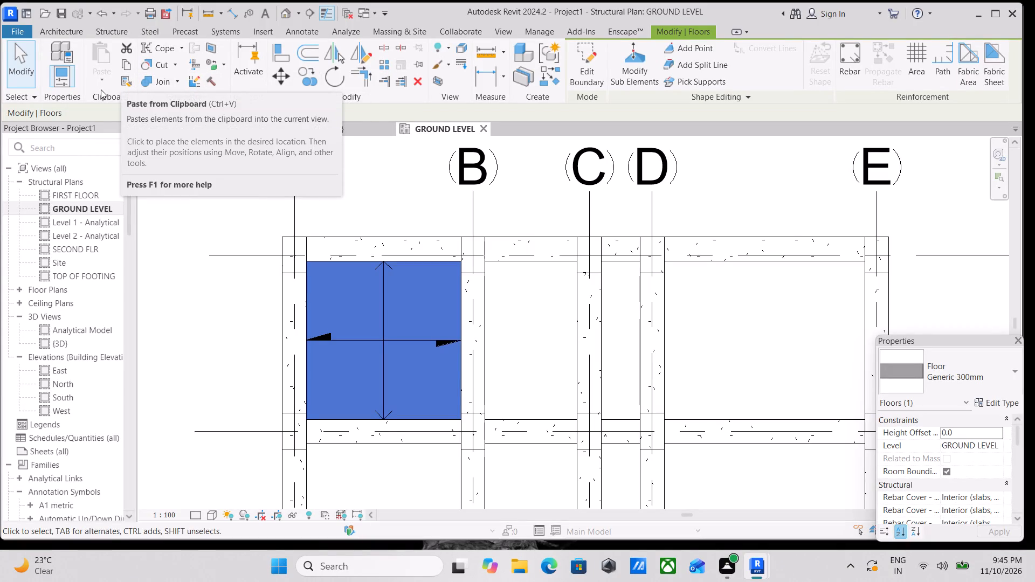
pyautogui.scroll(-2, 0, 92)
pyautogui.scroll(-2, 104, 21)
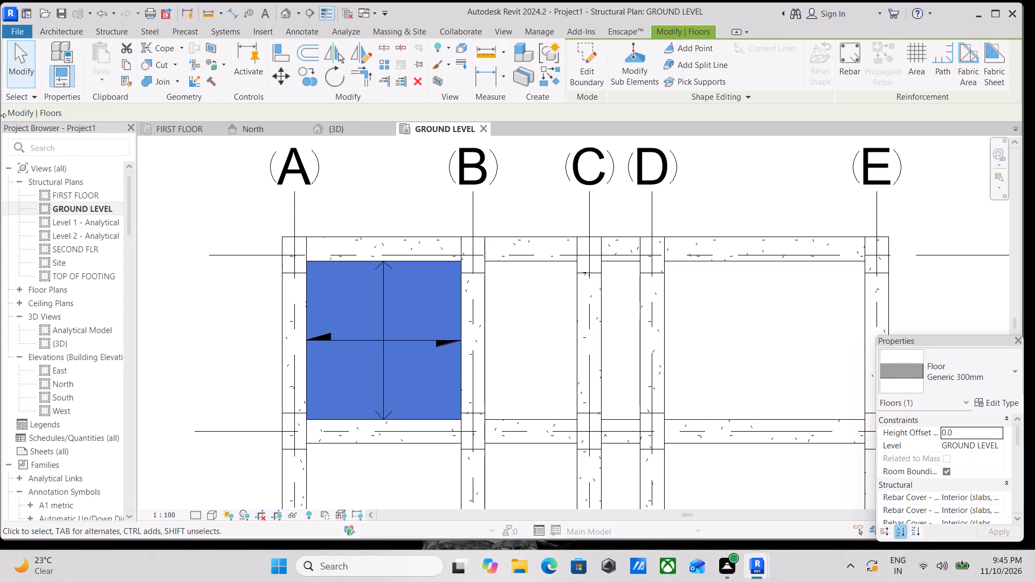
pyautogui.scroll(-3, 432, 350)
pyautogui.scroll(1, 586, 316)
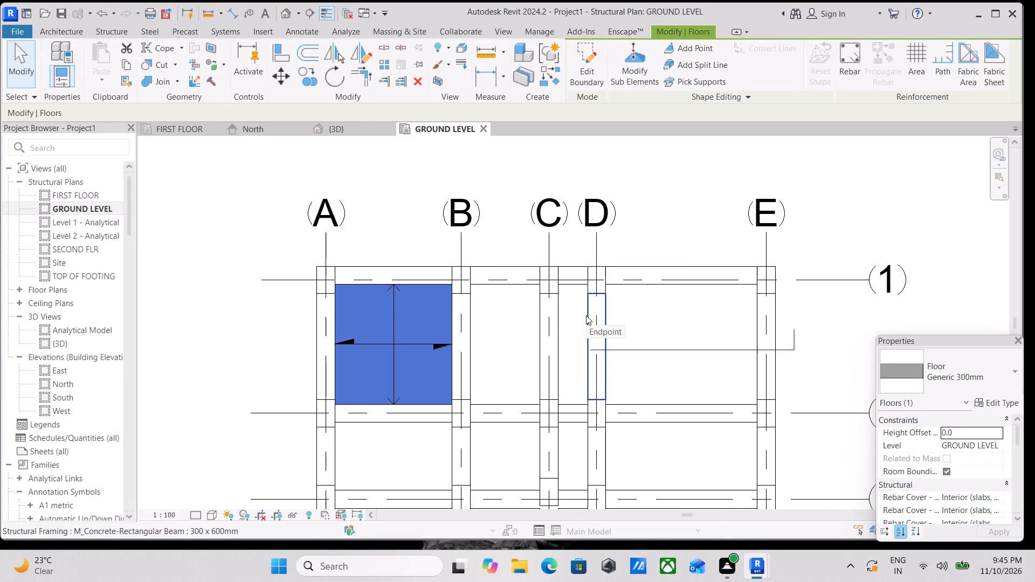
pyautogui.scroll(2, 586, 316)
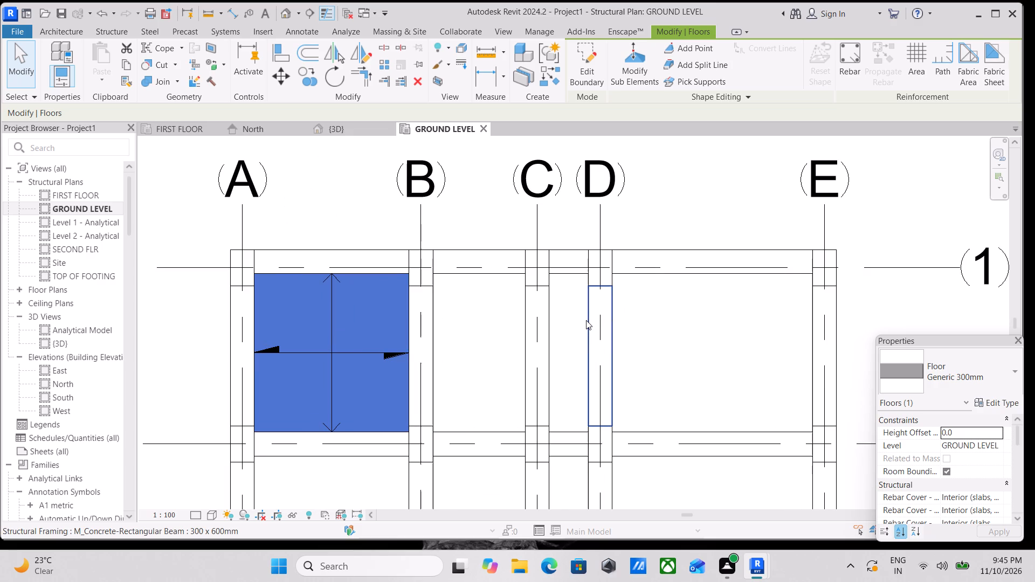
pyautogui.scroll(-2, 586, 320)
pyautogui.scroll(3, 576, 327)
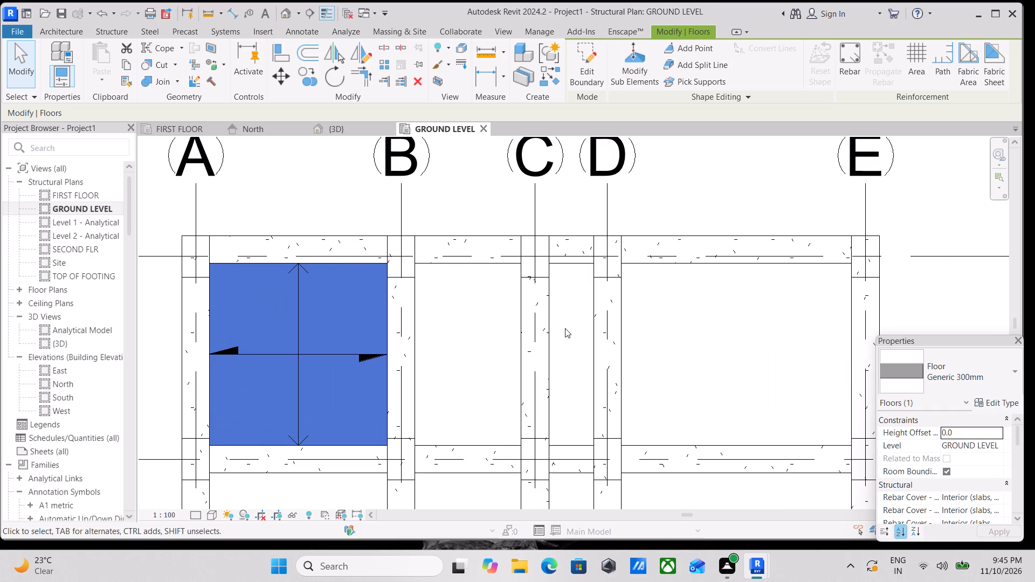
pyautogui.scroll(3, 546, 337)
pyautogui.scroll(-1, 620, 334)
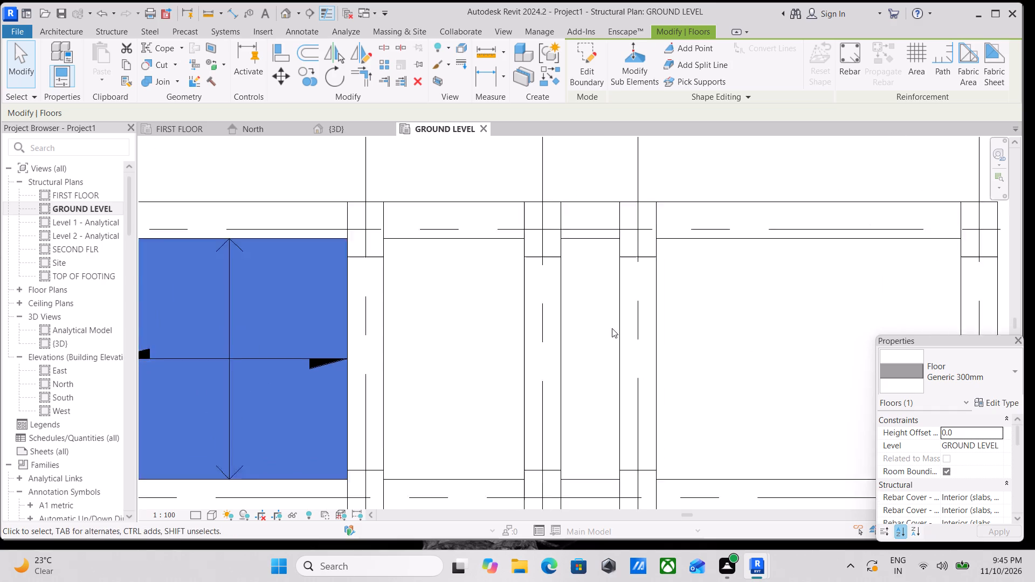
pyautogui.scroll(-2, 612, 328)
pyautogui.moveTo(583, 287); pyautogui.dragTo(792, 281, button='middle')
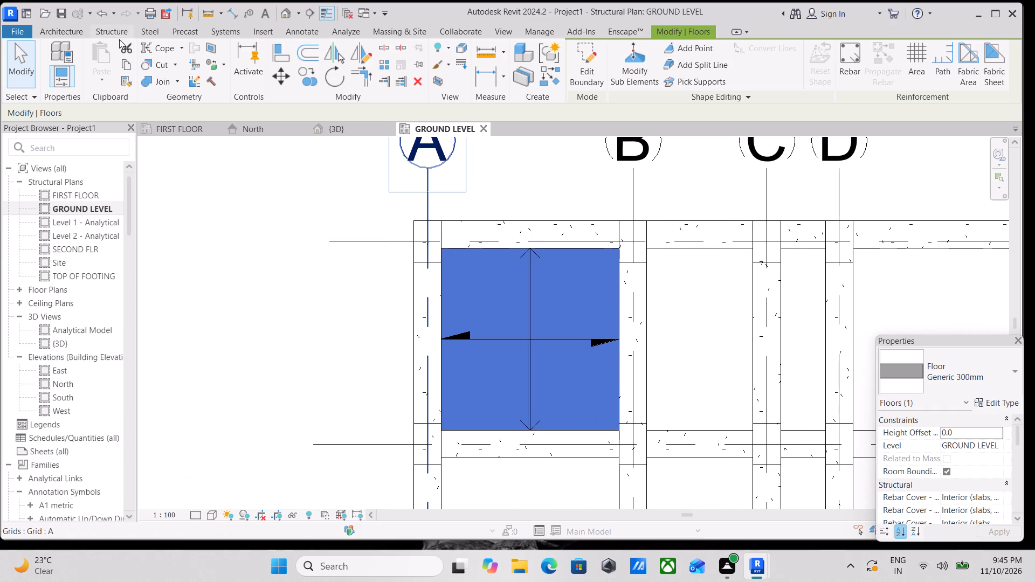
# Create a Generic 300mm structural floor at GROUND LEVEL with a rectangular boundary along the inner beam faces of bay B–C between grids 1 and 2.
pyautogui.click(114, 31)
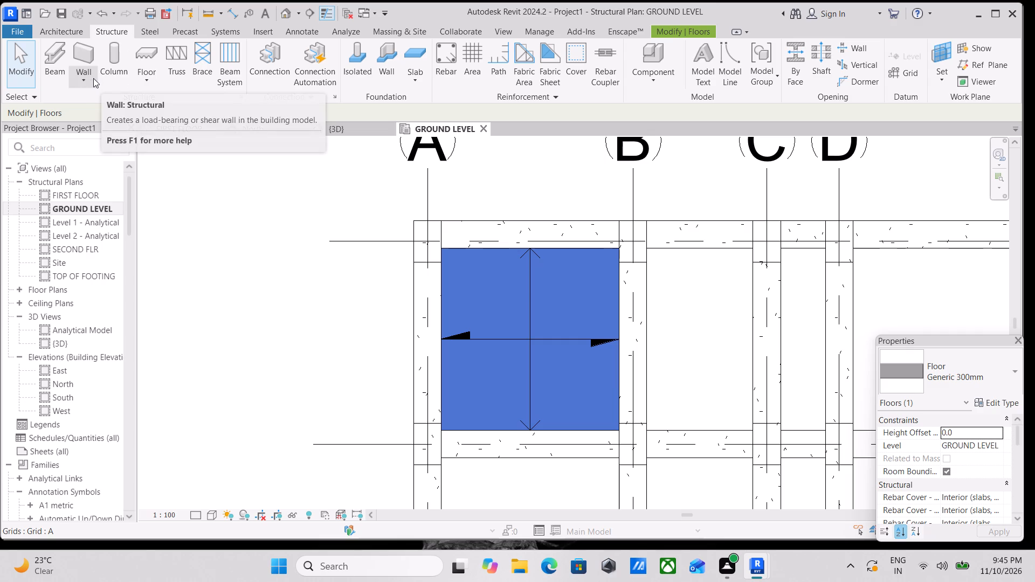
pyautogui.click(130, 69)
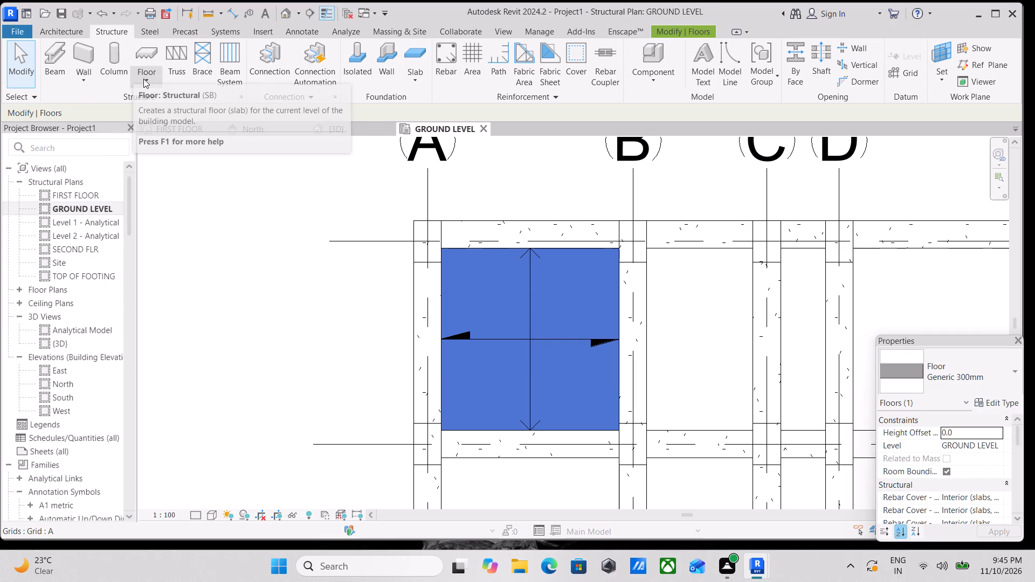
pyautogui.click(146, 81)
pyautogui.click(178, 105)
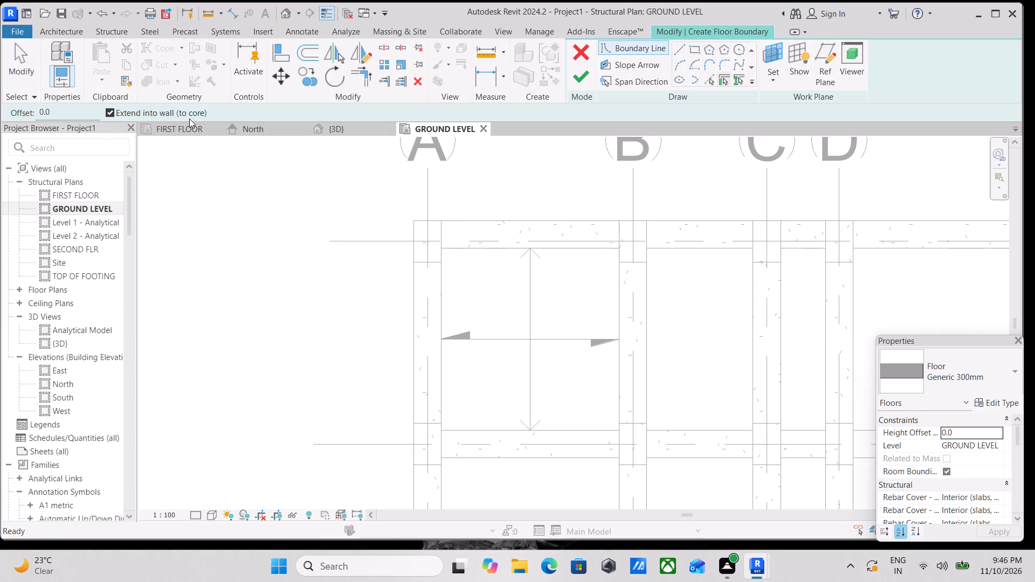
pyautogui.click(696, 51)
pyautogui.scroll(3, 671, 270)
pyautogui.moveTo(663, 265); pyautogui.dragTo(594, 235, button='middle')
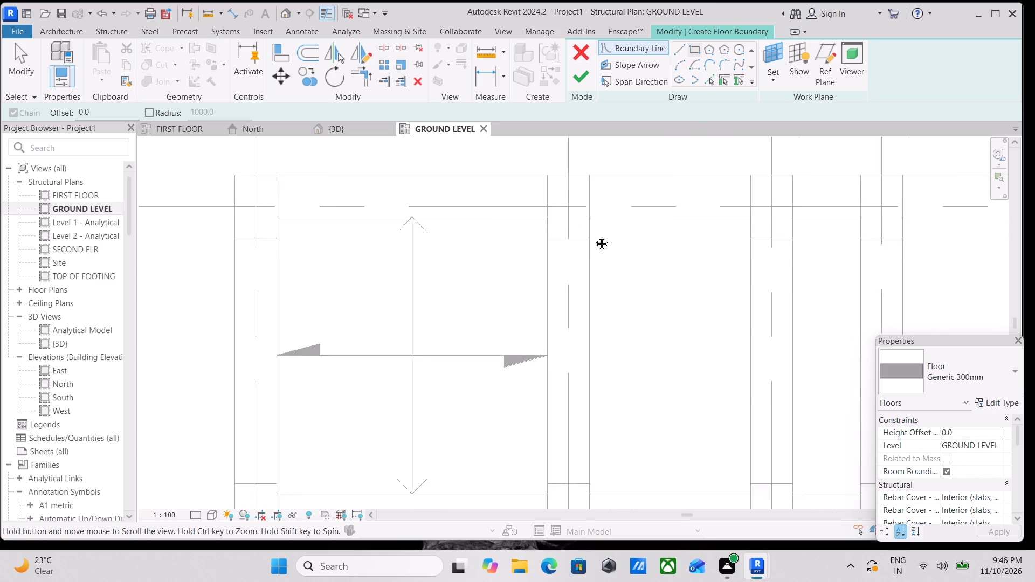
pyautogui.moveTo(594, 235); pyautogui.dragTo(484, 197, button='middle')
pyautogui.scroll(1, 485, 197)
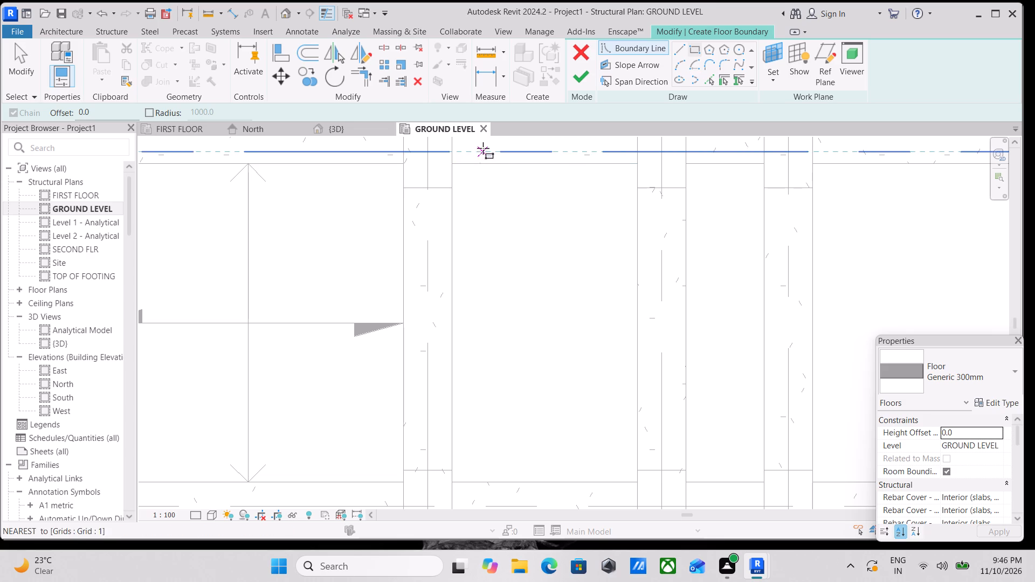
pyautogui.scroll(-2, 484, 134)
pyautogui.scroll(1, 485, 188)
pyautogui.scroll(-4, 486, 206)
pyautogui.scroll(1, 464, 174)
pyautogui.click(465, 181)
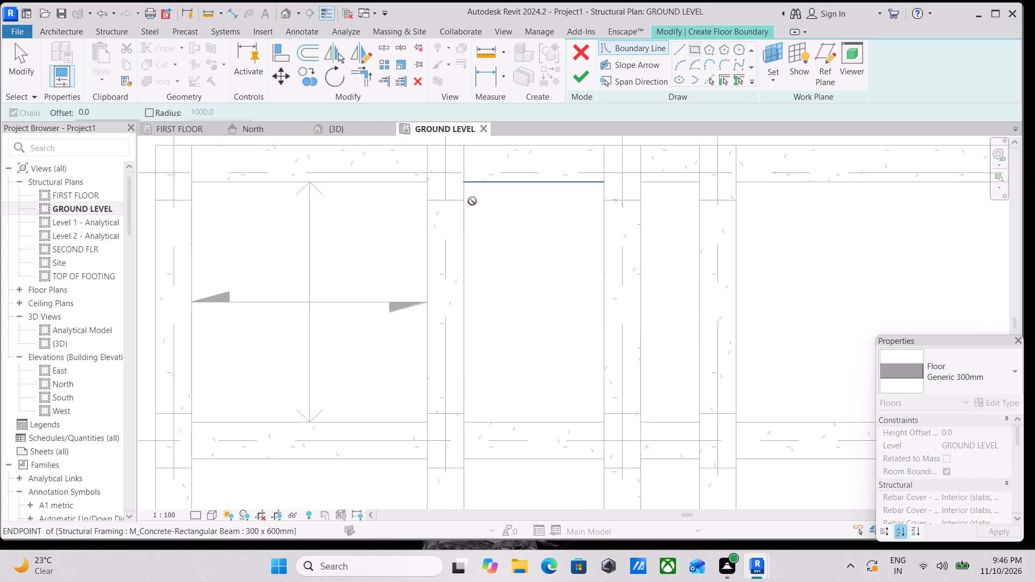
pyautogui.moveTo(526, 316); pyautogui.dragTo(464, 225, button='middle')
pyautogui.click(543, 331)
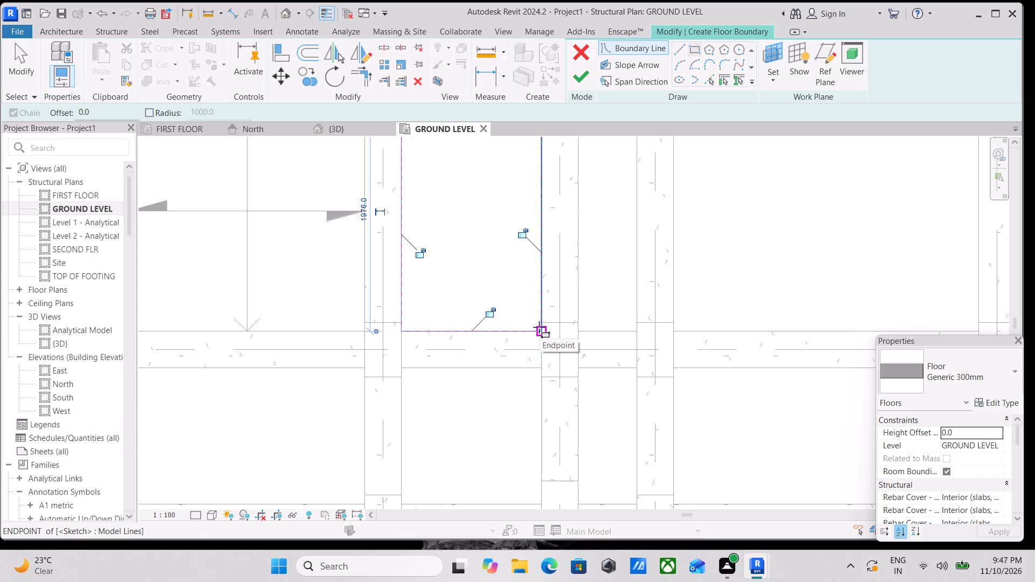
pyautogui.scroll(1, 546, 350)
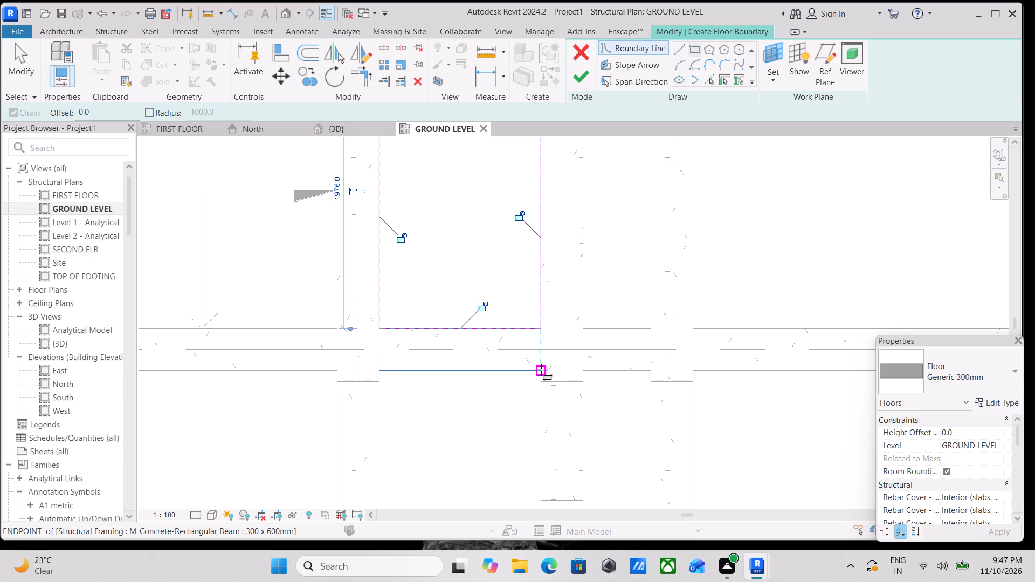
pyautogui.scroll(1, 487, 376)
pyautogui.scroll(-3, 509, 345)
pyautogui.scroll(3, 504, 330)
pyautogui.scroll(-4, 478, 303)
pyautogui.moveTo(492, 319); pyautogui.dragTo(510, 380, button='middle')
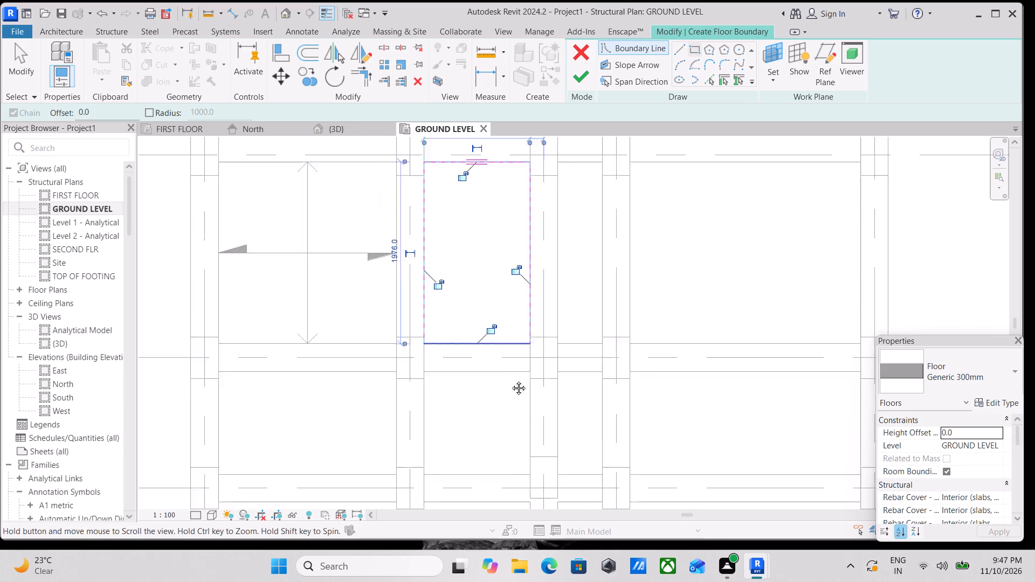
pyautogui.moveTo(510, 380); pyautogui.dragTo(512, 393, button='middle')
pyautogui.click(589, 71)
# Examine the slab in bay B–C against the surrounding beams and the remaining bays of the ground level plan.
pyautogui.scroll(2, 550, 289)
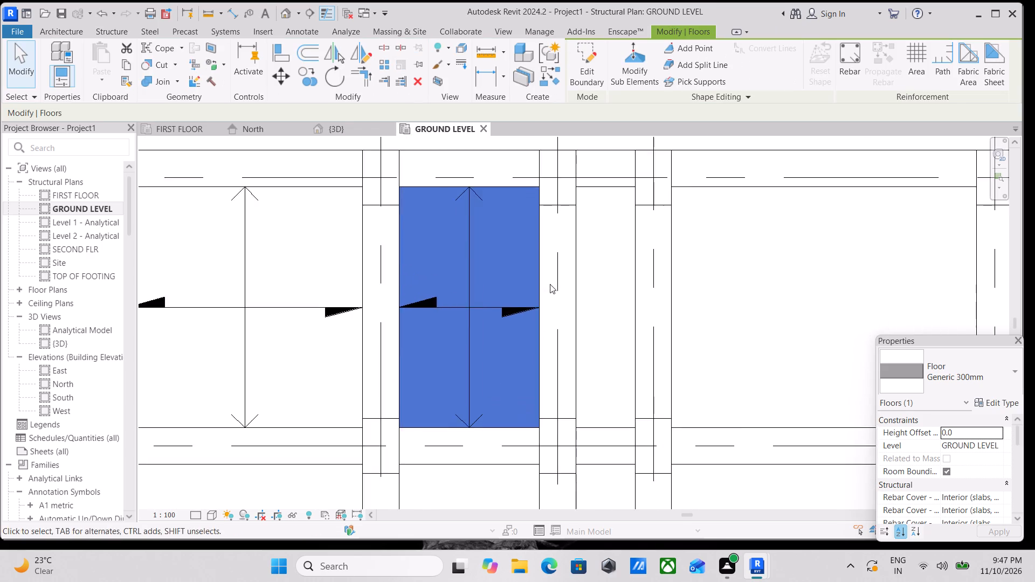
pyautogui.scroll(-1, 551, 280)
pyautogui.middleClick(550, 276)
pyautogui.scroll(3, 589, 188)
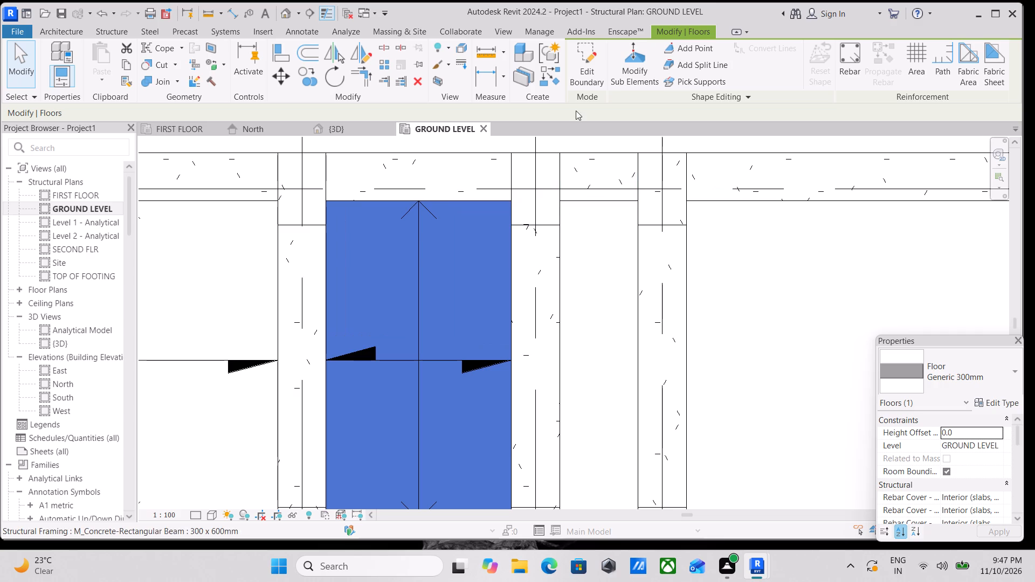
pyautogui.scroll(-3, 577, 122)
pyautogui.scroll(-8, 583, 179)
pyautogui.moveTo(651, 213); pyautogui.dragTo(582, 224, button='middle')
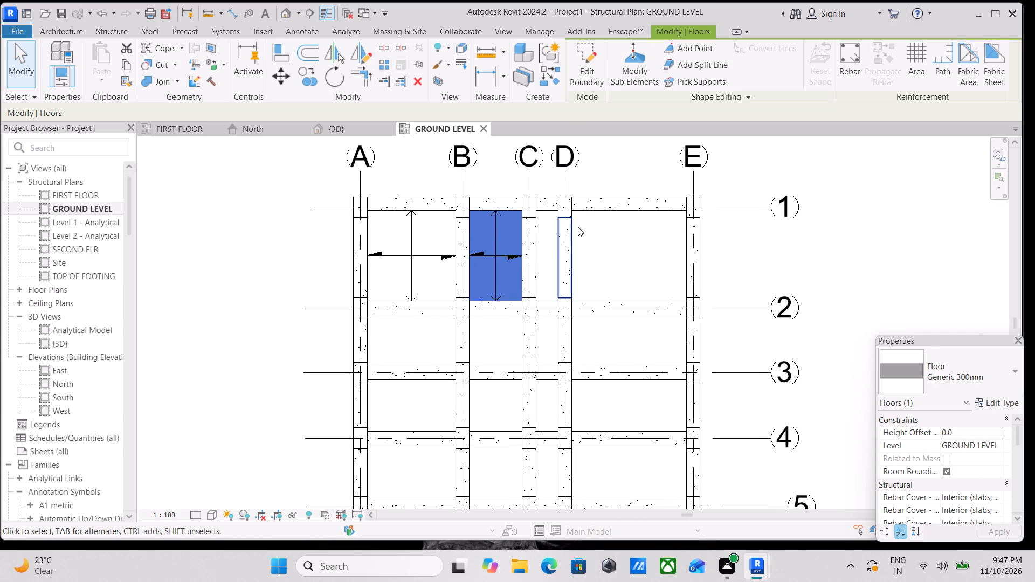
pyautogui.scroll(3, 477, 302)
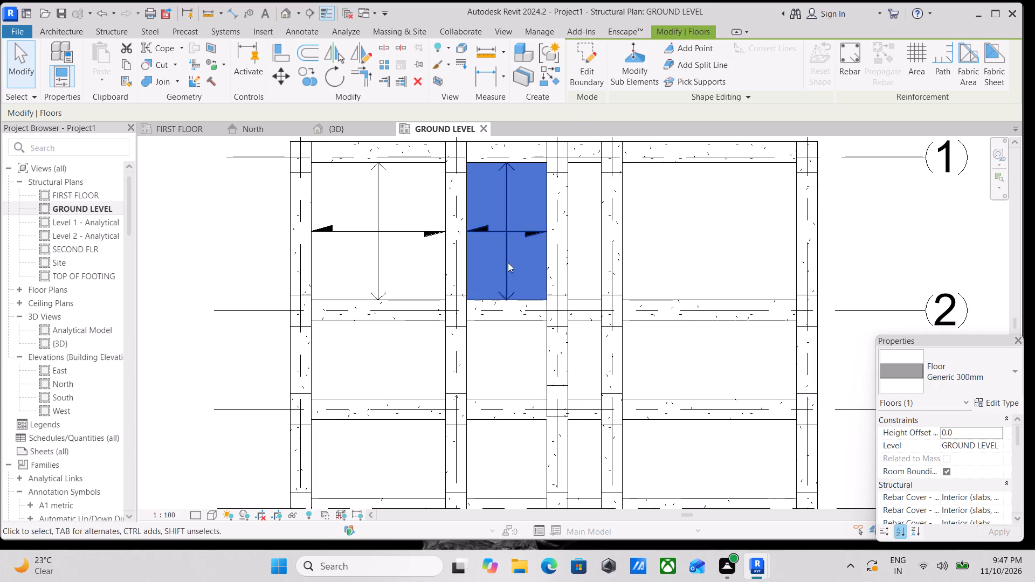
pyautogui.scroll(-1, 553, 259)
pyautogui.moveTo(553, 257); pyautogui.dragTo(555, 289, button='middle')
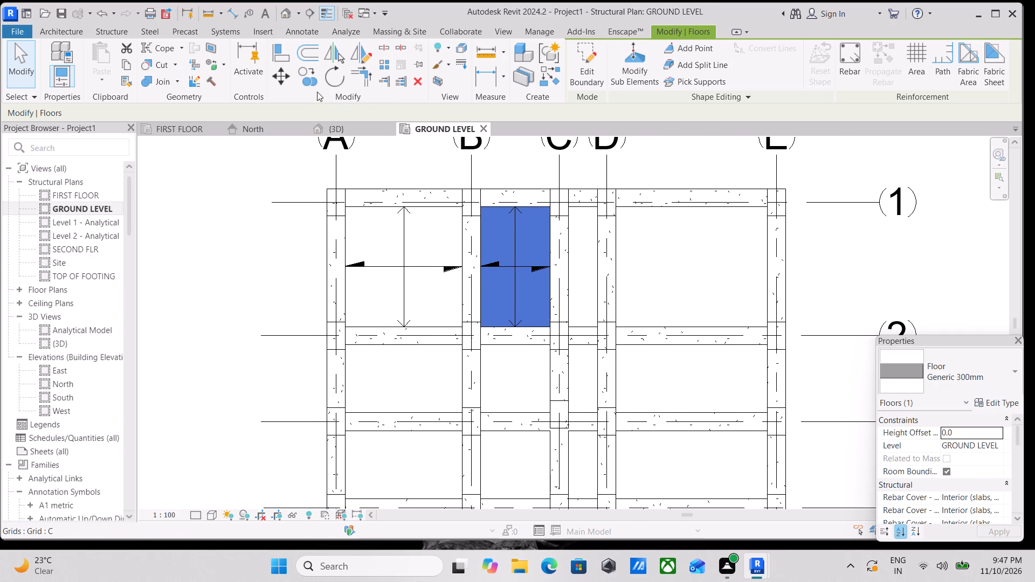
pyautogui.scroll(-1, 317, 92)
pyautogui.scroll(1, 371, 75)
pyautogui.scroll(-1, 351, 111)
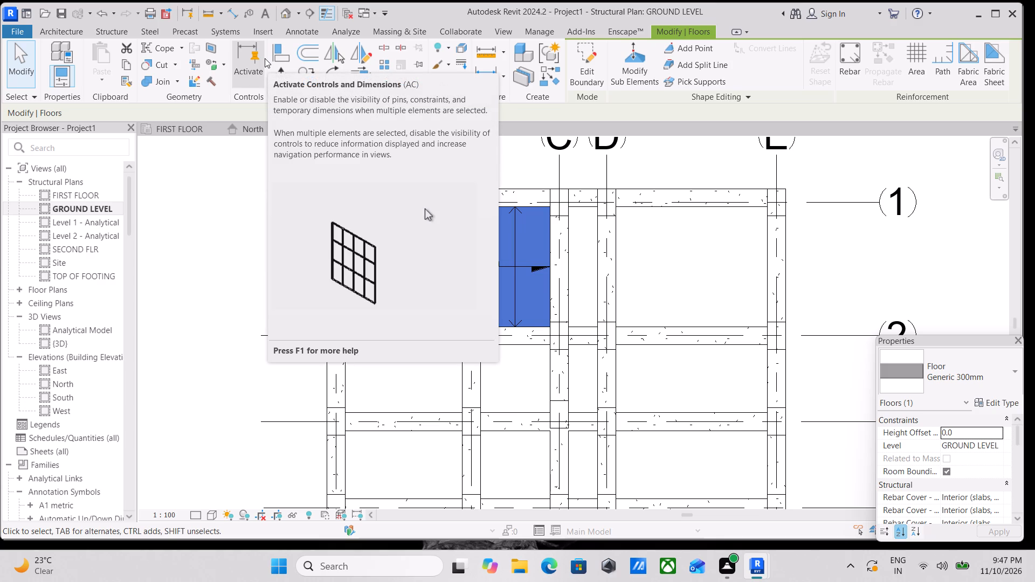
pyautogui.scroll(2, 389, 131)
pyautogui.scroll(-2, 409, 75)
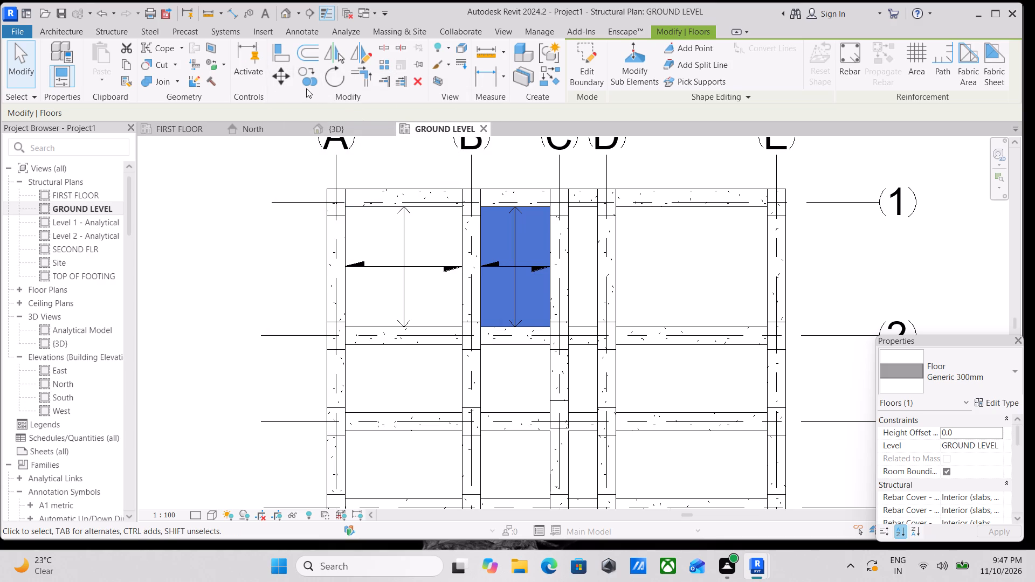
# Create a Generic 300mm structural floor at GROUND LEVEL with a rectangular boundary along the inner beam faces of bay D–E between grids 1 and 2.
pyautogui.click(106, 28)
pyautogui.click(144, 81)
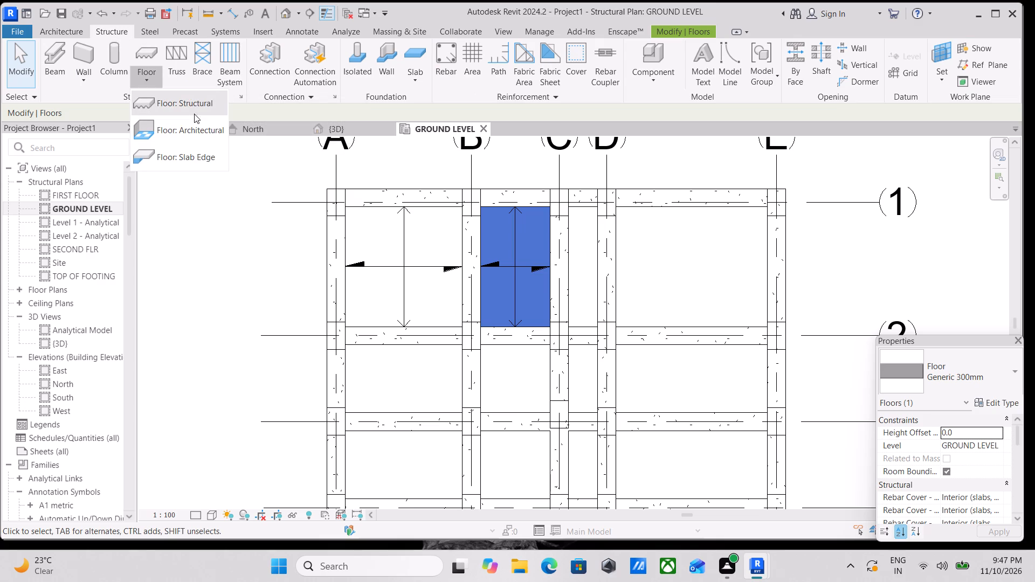
pyautogui.click(196, 103)
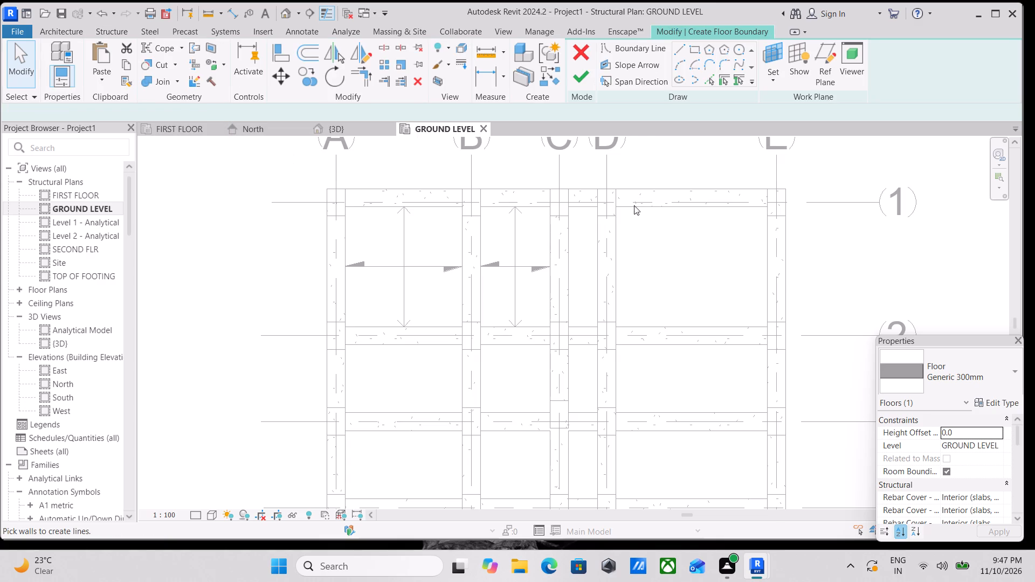
pyautogui.click(695, 47)
pyautogui.scroll(4, 650, 251)
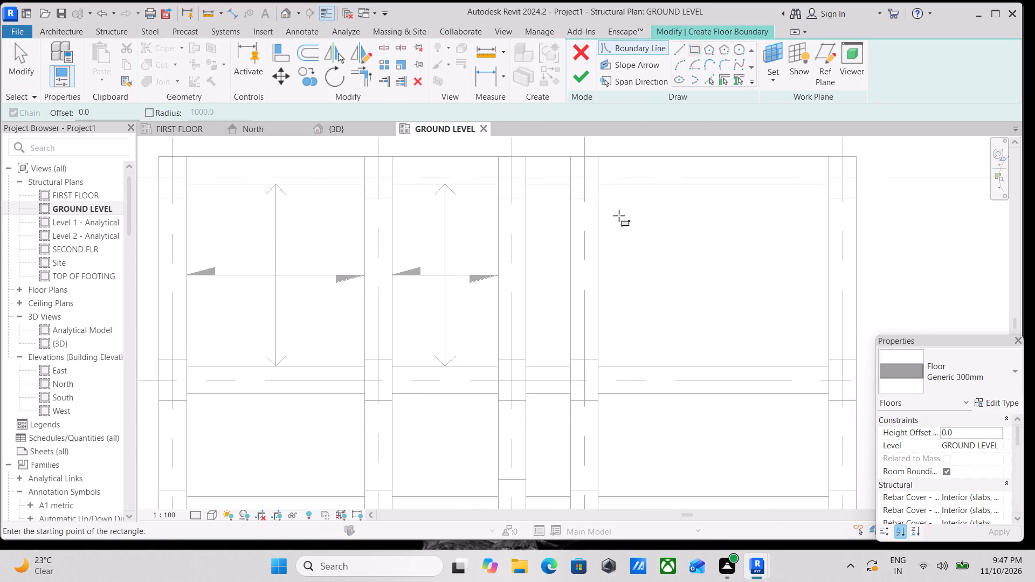
pyautogui.scroll(2, 619, 216)
pyautogui.click(587, 171)
pyautogui.scroll(-1, 672, 258)
pyautogui.moveTo(672, 258); pyautogui.dragTo(563, 172, button='middle')
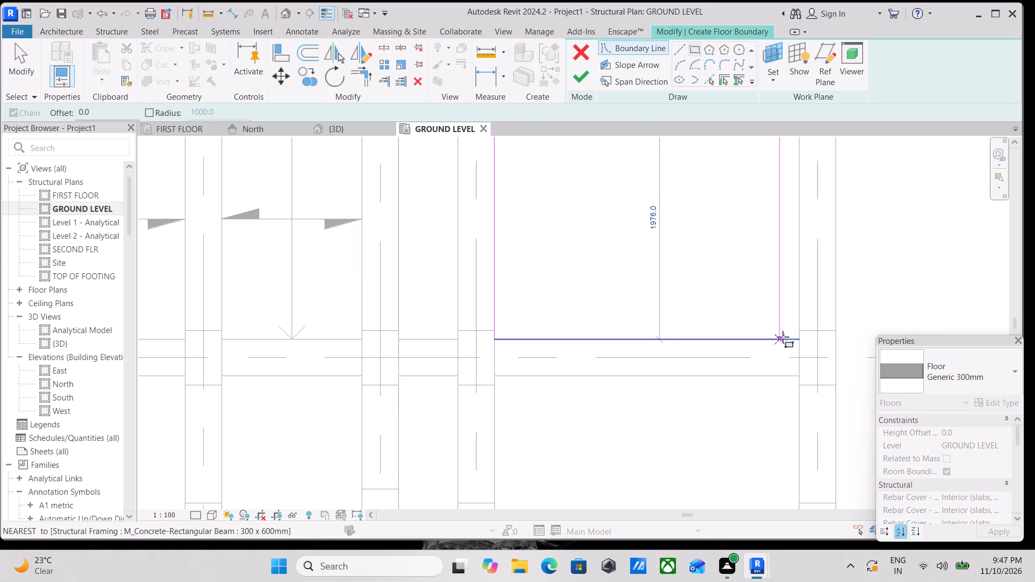
pyautogui.click(799, 337)
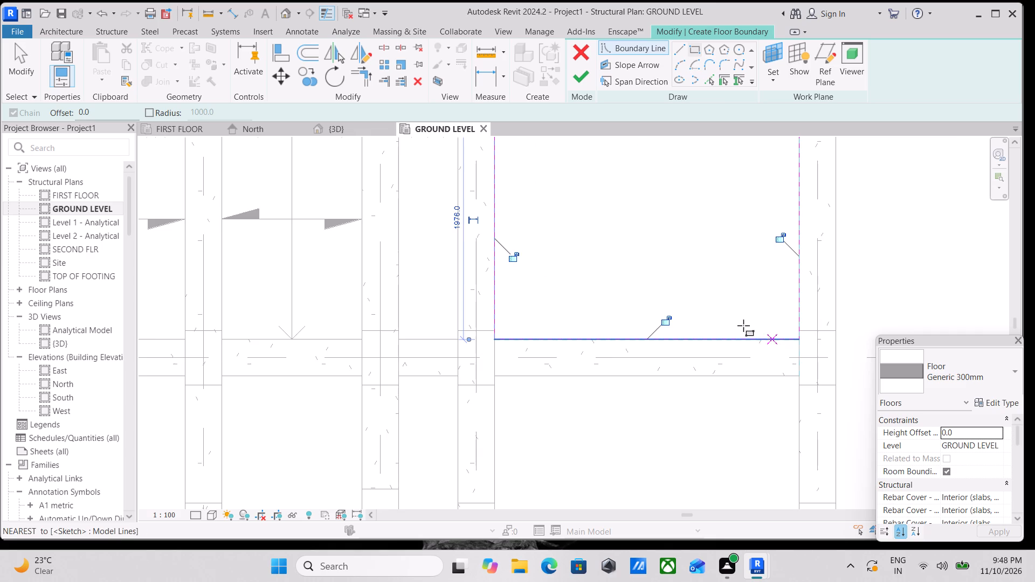
pyautogui.scroll(-3, 743, 325)
pyautogui.scroll(2, 641, 228)
pyautogui.click(572, 77)
# Examine the row of slabs between grids 1 and 2, including the narrow open bay between grids C and D.
pyautogui.scroll(-2, 632, 234)
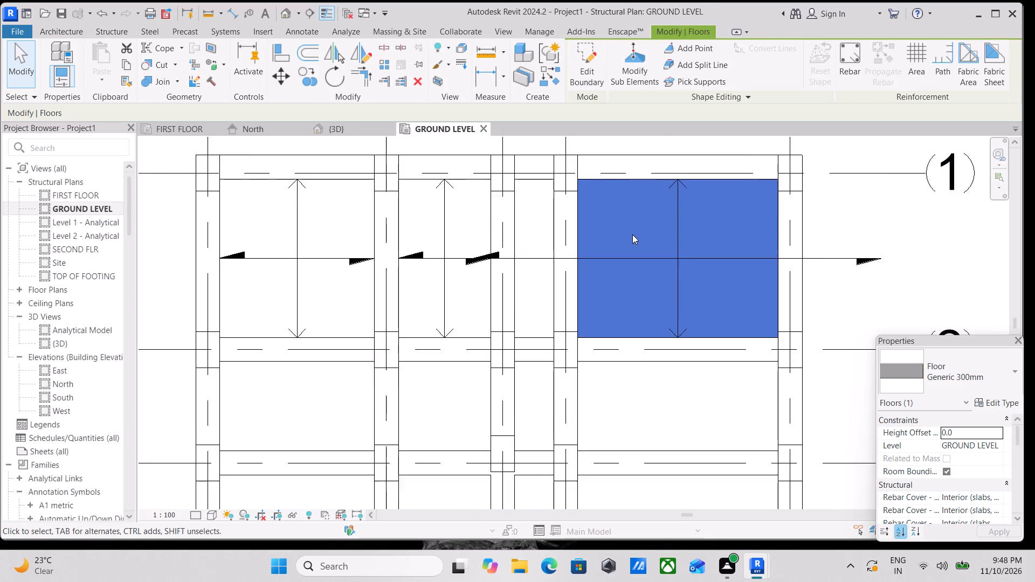
pyautogui.scroll(-1, 632, 234)
pyautogui.moveTo(633, 234); pyautogui.dragTo(739, 212, button='middle')
pyautogui.scroll(3, 720, 216)
pyautogui.scroll(-3, 601, 274)
pyautogui.moveTo(603, 274); pyautogui.dragTo(659, 260, button='middle')
pyautogui.scroll(3, 676, 229)
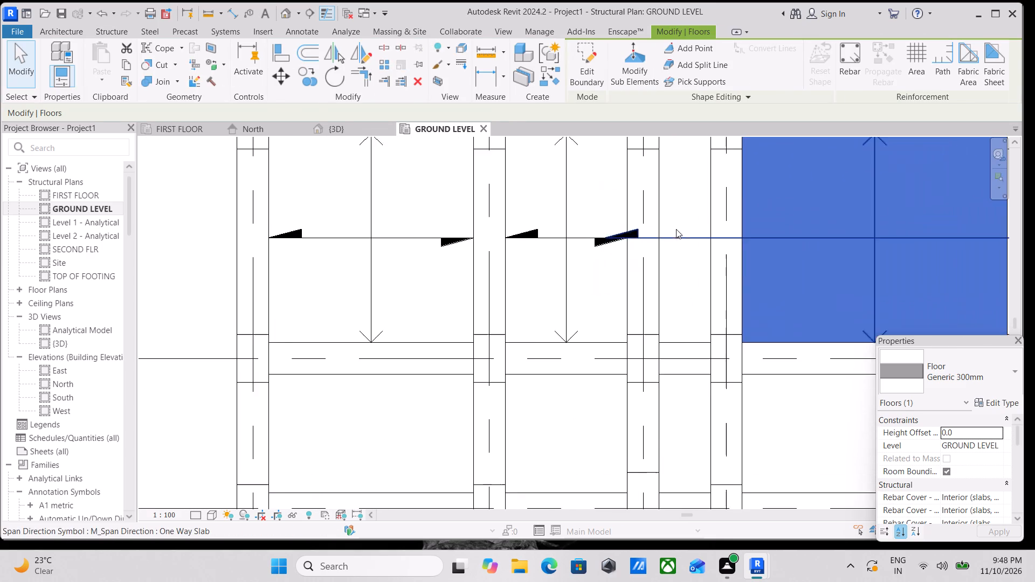
pyautogui.moveTo(679, 218); pyautogui.dragTo(598, 260, button='middle')
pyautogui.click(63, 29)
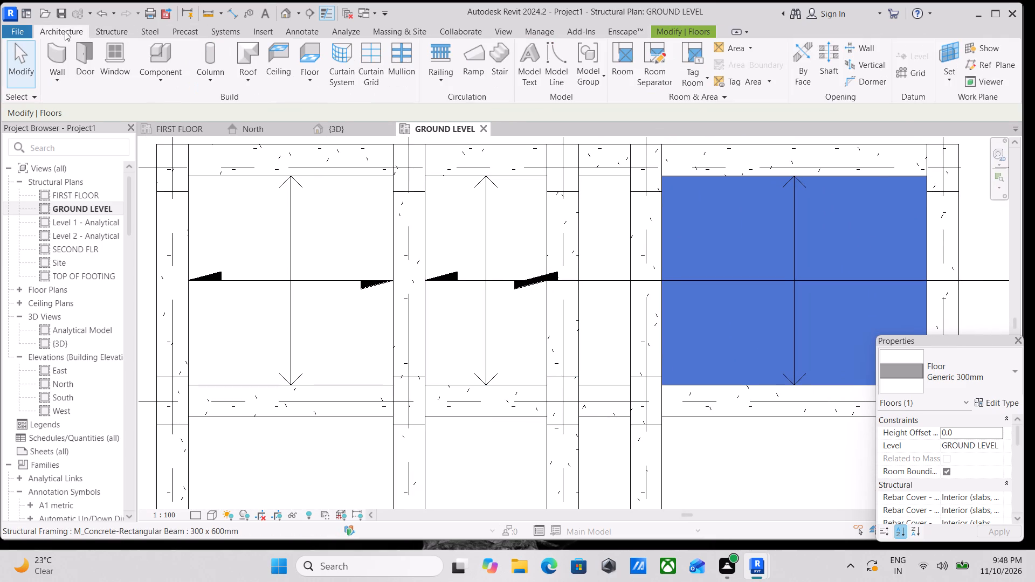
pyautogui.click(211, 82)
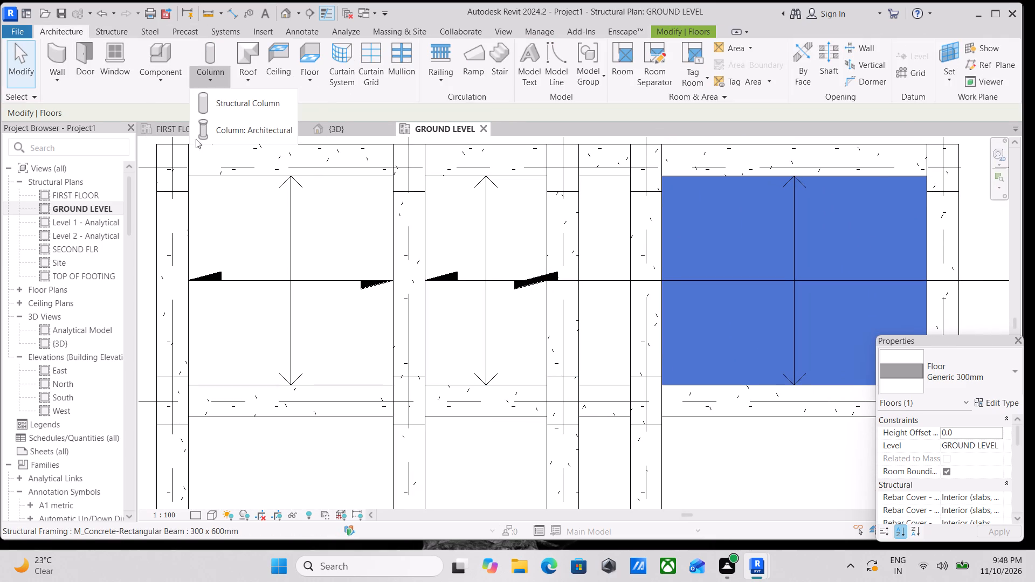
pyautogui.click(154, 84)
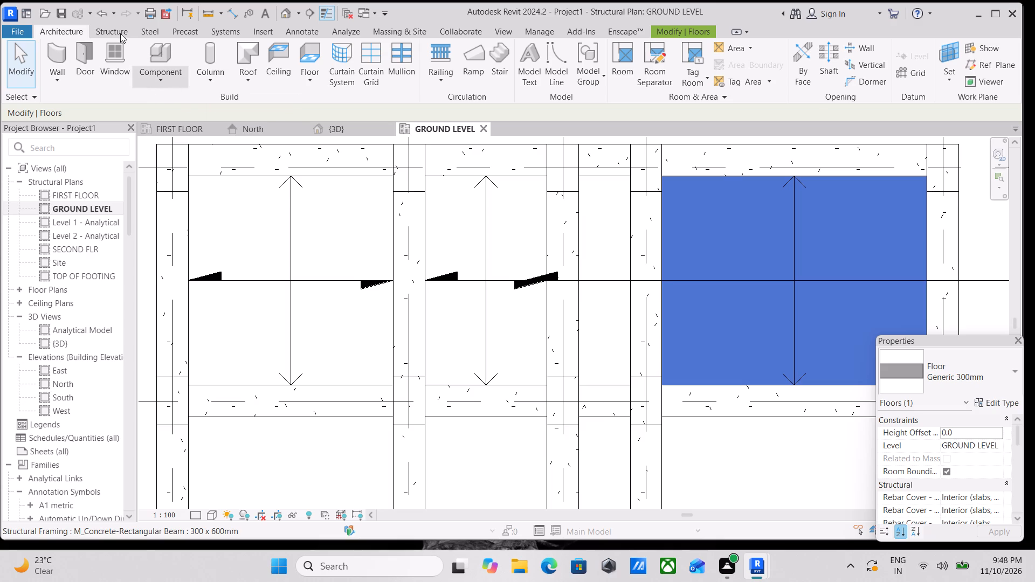
# Create a Generic 300mm structural floor at GROUND LEVEL with a rectangular boundary along the inner beam faces of bay C–D between grids 1 and 2.
pyautogui.click(120, 32)
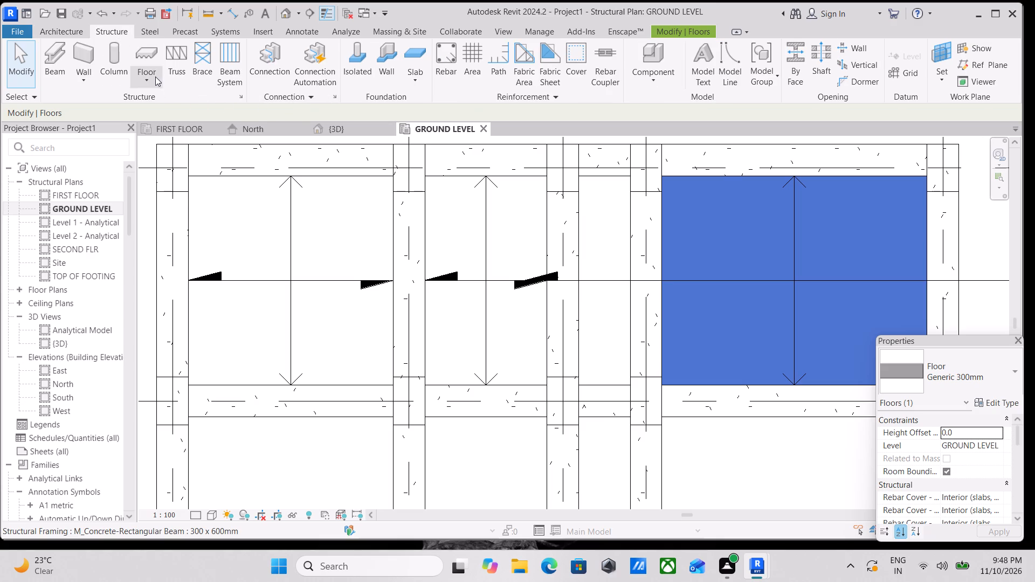
pyautogui.click(155, 77)
pyautogui.click(193, 109)
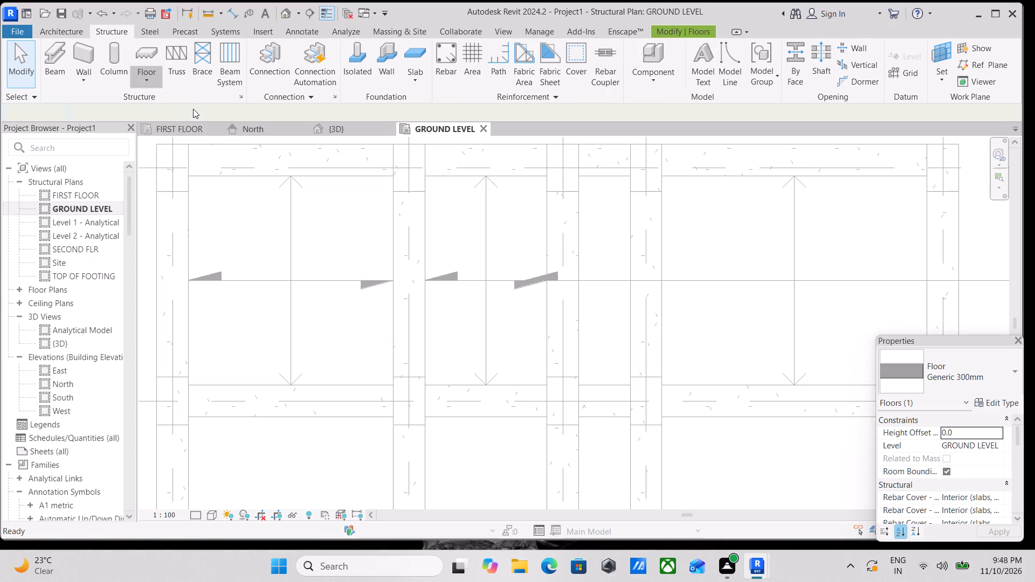
pyautogui.scroll(4, 657, 173)
pyautogui.scroll(1, 575, 178)
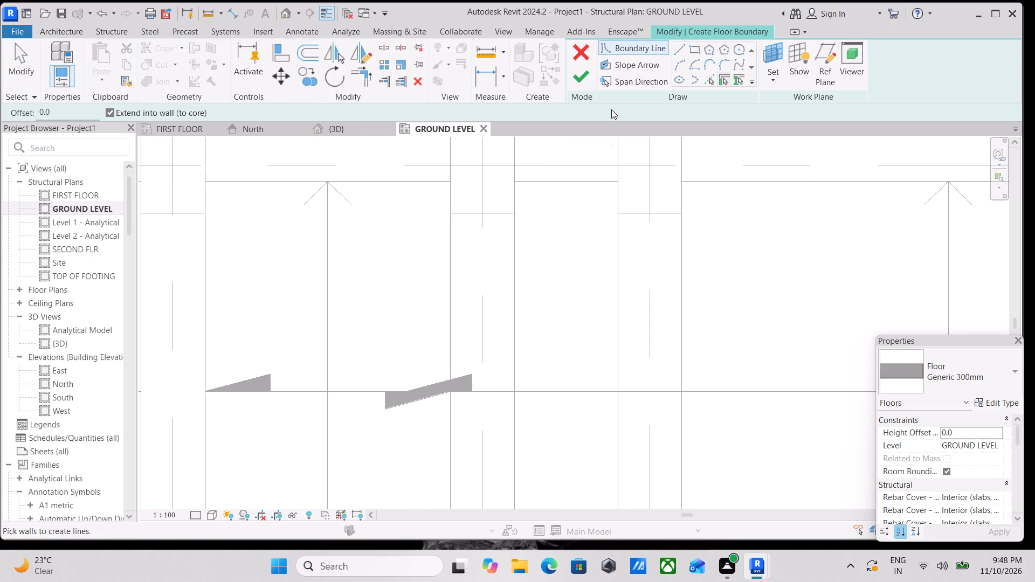
pyautogui.scroll(-6, 611, 112)
pyautogui.scroll(-3, 583, 168)
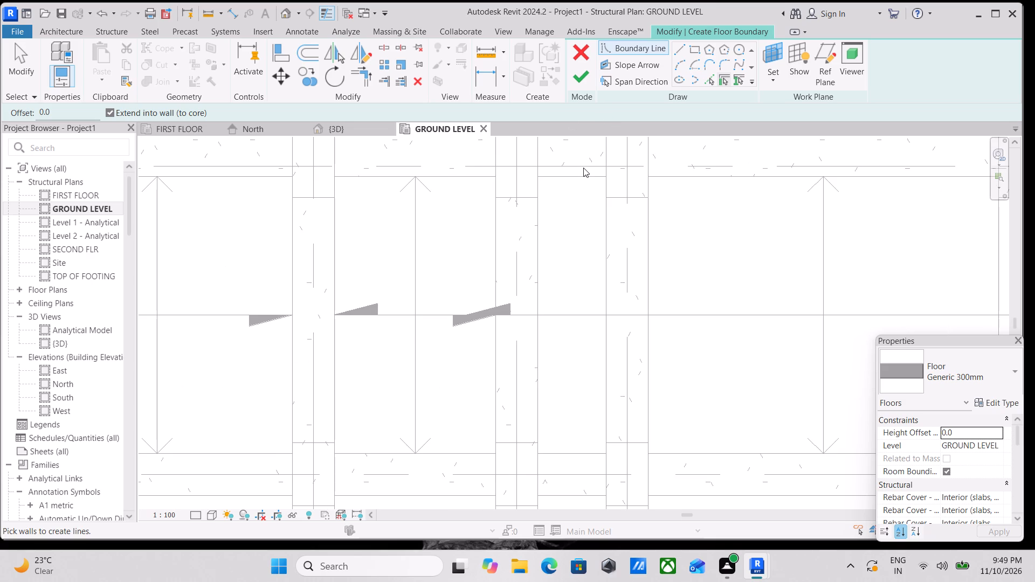
pyautogui.scroll(-3, 583, 168)
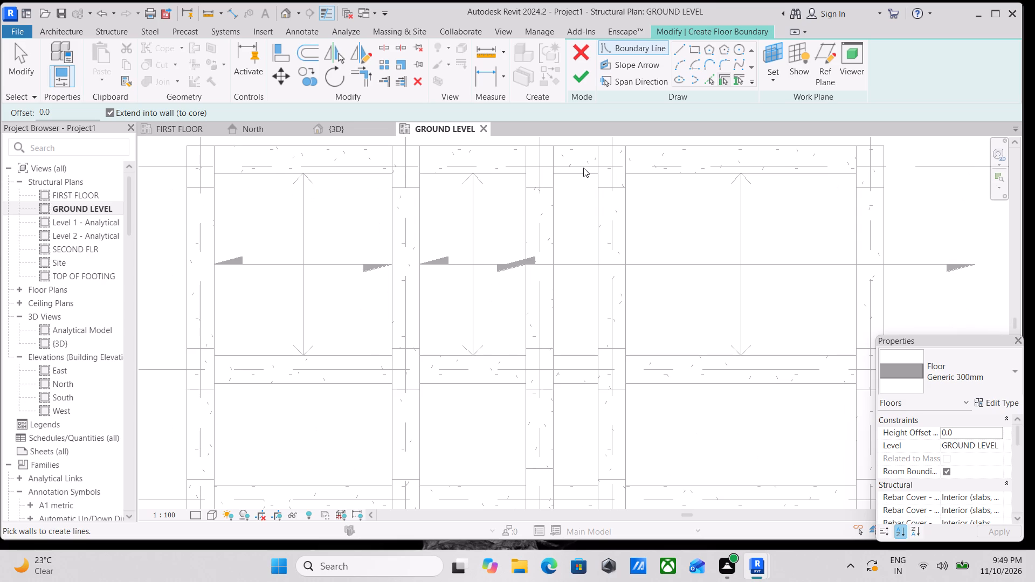
pyautogui.scroll(-2, 583, 168)
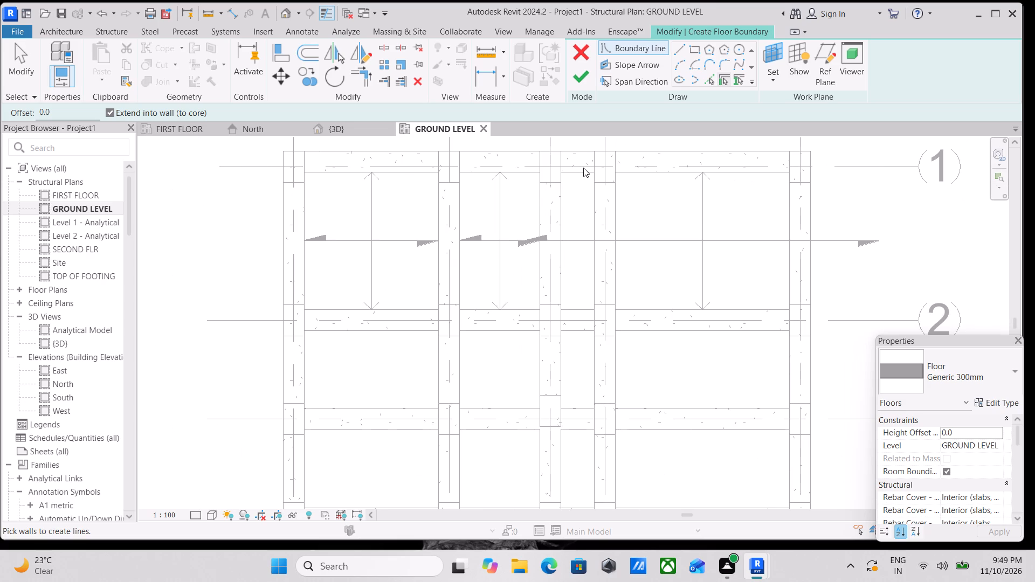
pyautogui.scroll(-3, 583, 168)
pyautogui.scroll(3, 583, 168)
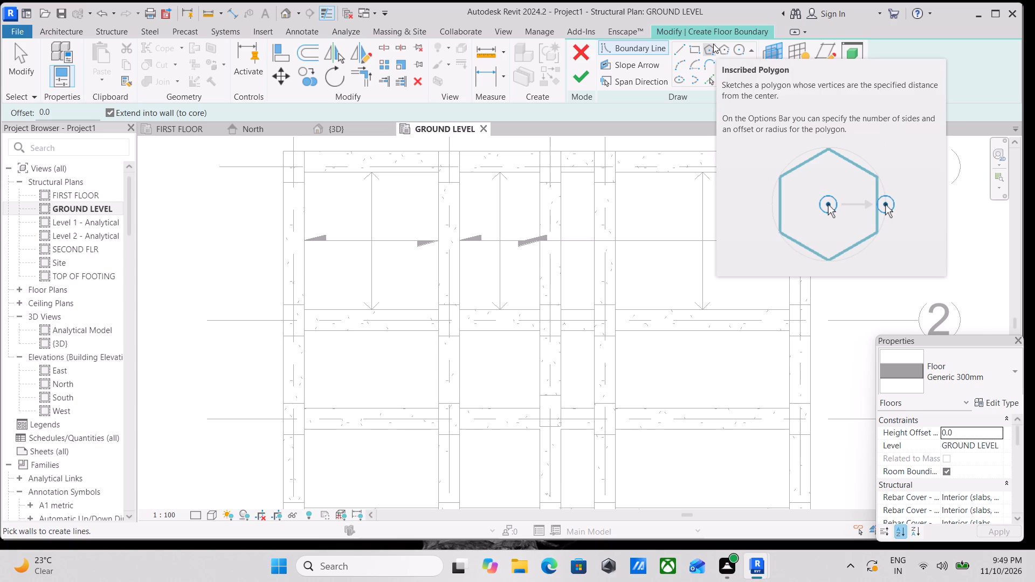
pyautogui.scroll(3, 706, 44)
pyautogui.scroll(-1, 574, 170)
pyautogui.scroll(5, 575, 170)
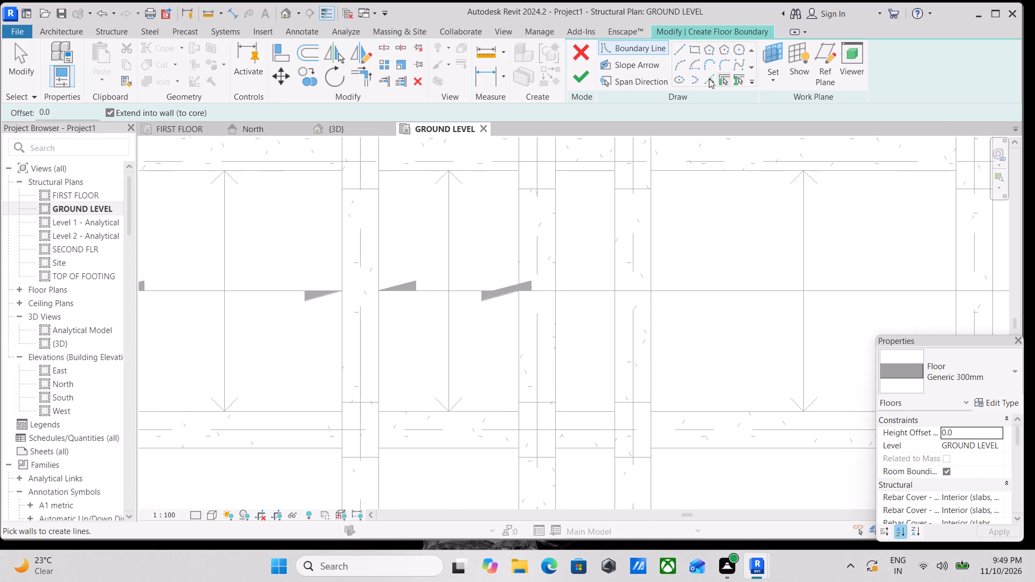
pyautogui.click(695, 48)
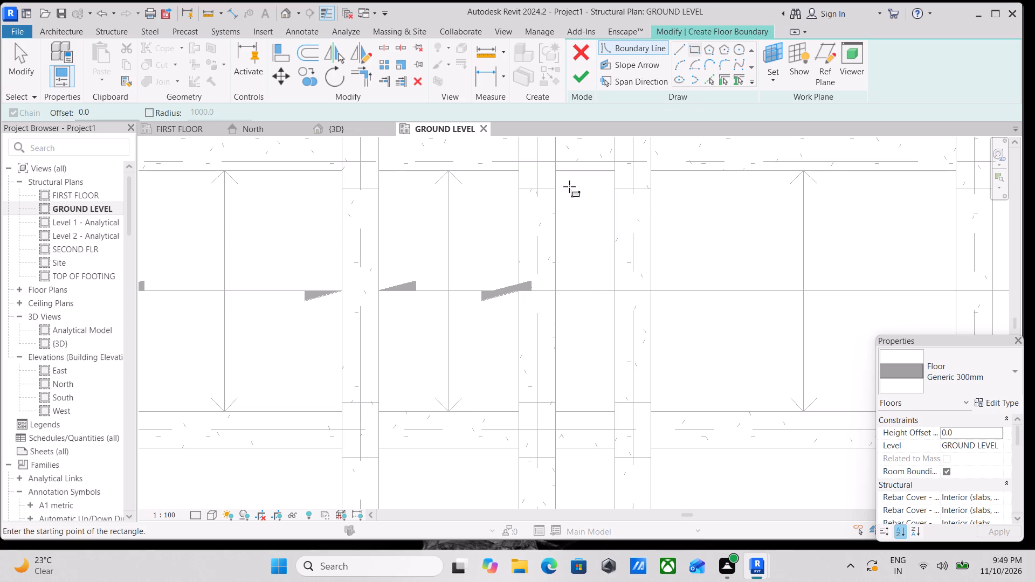
pyautogui.scroll(4, 566, 186)
pyautogui.click(550, 160)
pyautogui.scroll(-2, 621, 307)
pyautogui.moveTo(621, 304); pyautogui.dragTo(596, 199, button='middle')
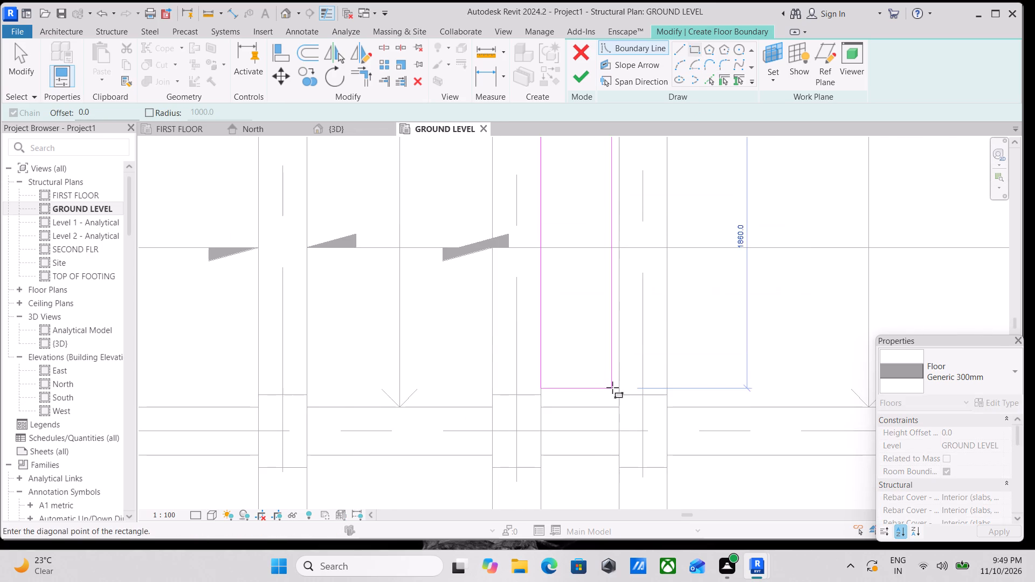
pyautogui.click(613, 402)
pyautogui.scroll(-2, 625, 285)
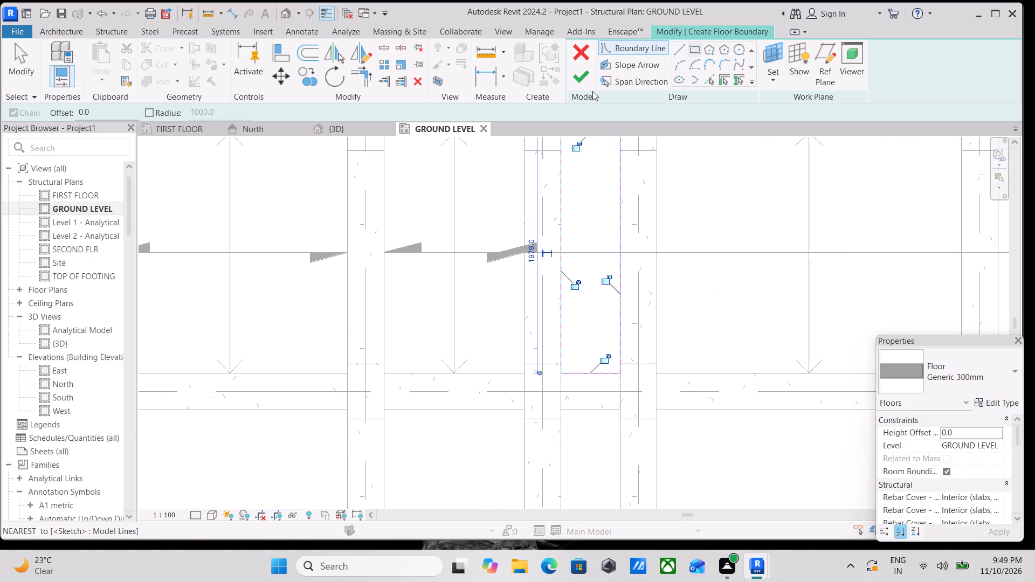
pyautogui.click(592, 91)
pyautogui.scroll(-1, 606, 195)
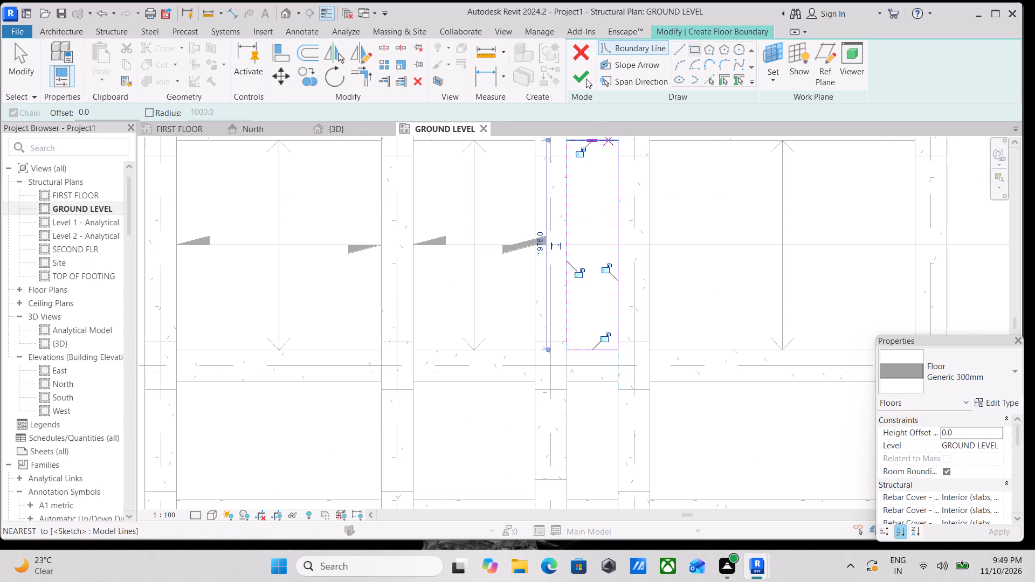
pyautogui.click(586, 77)
pyautogui.scroll(-4, 613, 257)
pyautogui.moveTo(609, 265); pyautogui.dragTo(705, 258, button='middle')
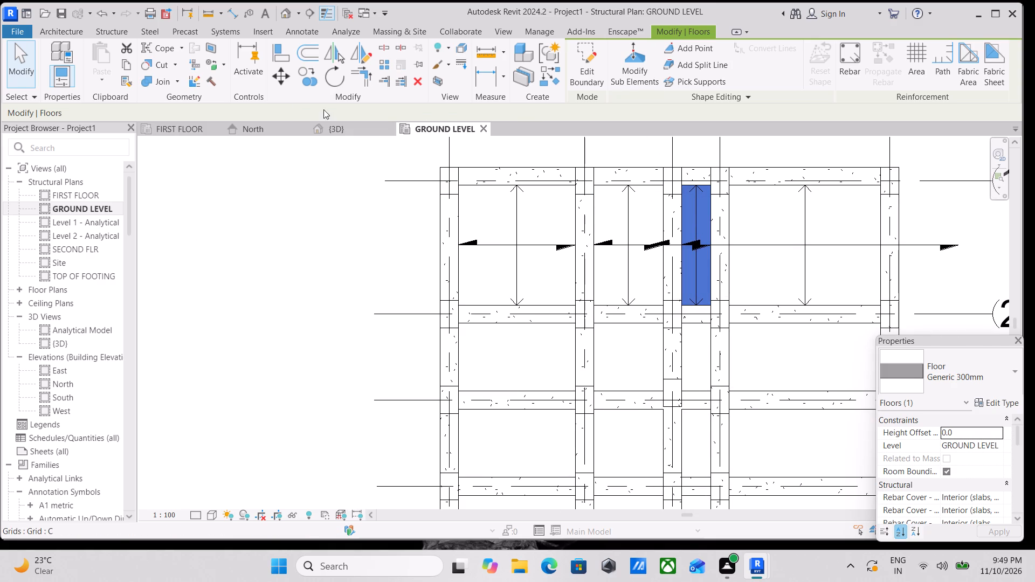
# Start another Generic 300mm structural floor and sketch a rectangular boundary along the inner beam faces of bay A–B between grids 2 and 3.
pyautogui.click(116, 27)
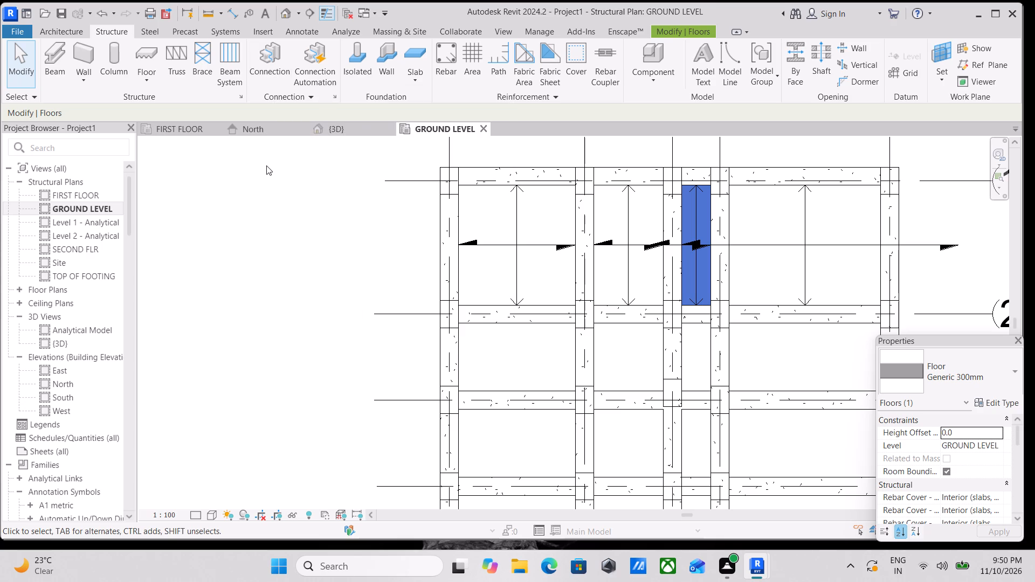
pyautogui.scroll(-3, 264, 163)
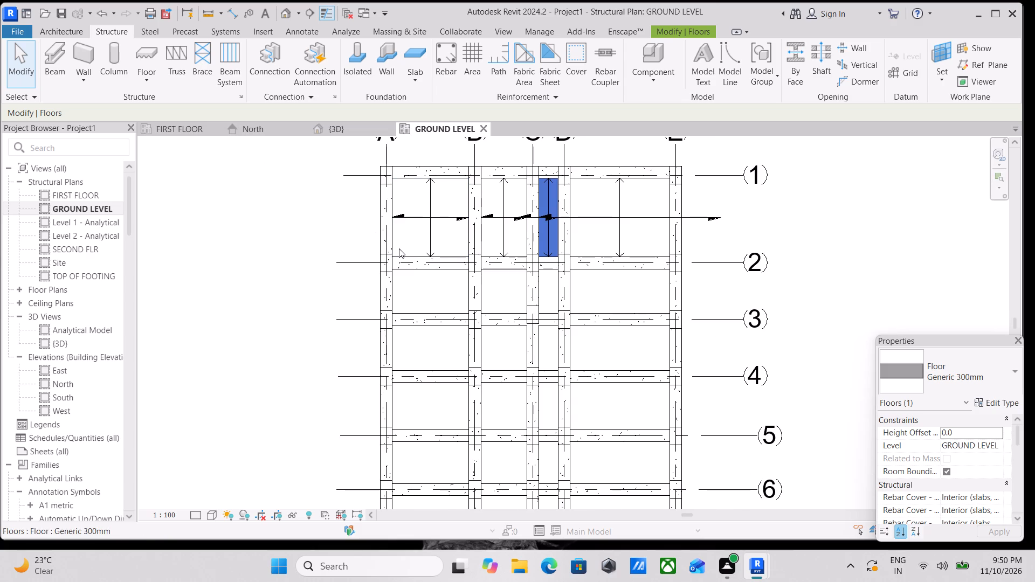
pyautogui.scroll(3, 377, 235)
pyautogui.scroll(-2, 364, 221)
pyautogui.scroll(2, 438, 115)
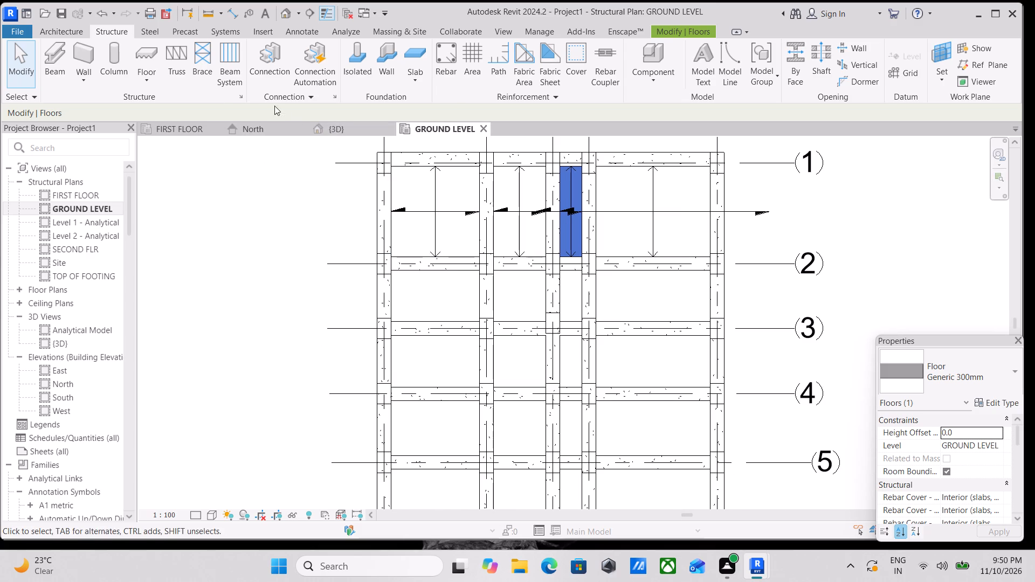
pyautogui.click(146, 72)
pyautogui.click(156, 100)
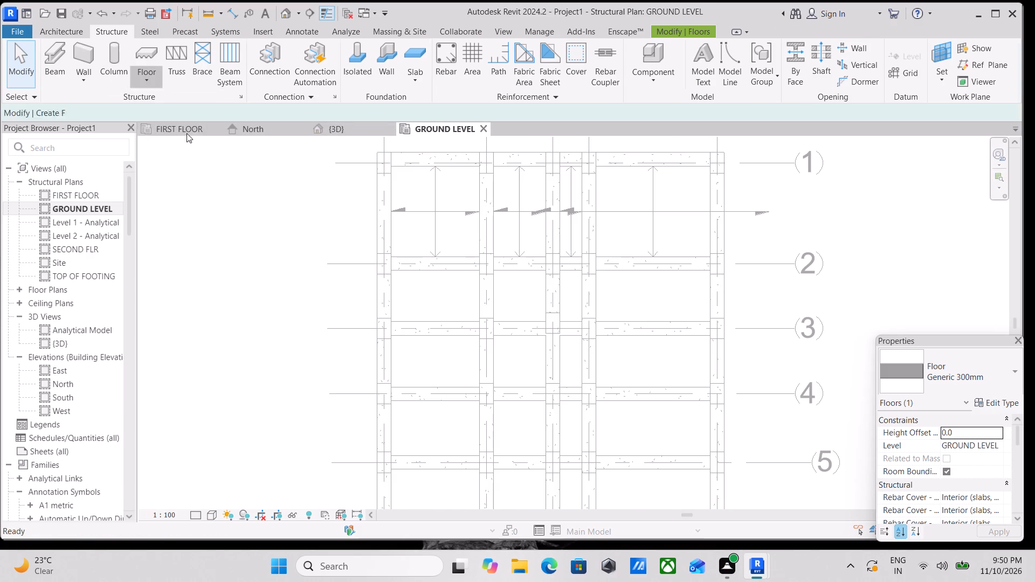
pyautogui.scroll(2, 387, 250)
pyautogui.click(697, 48)
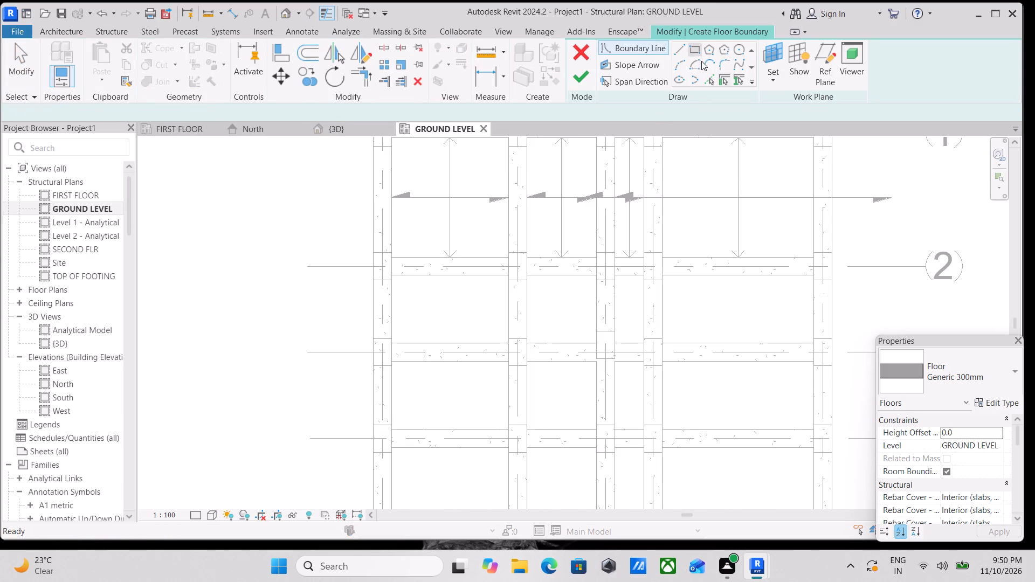
pyautogui.scroll(9, 487, 222)
pyautogui.click(301, 330)
pyautogui.scroll(-1, 422, 410)
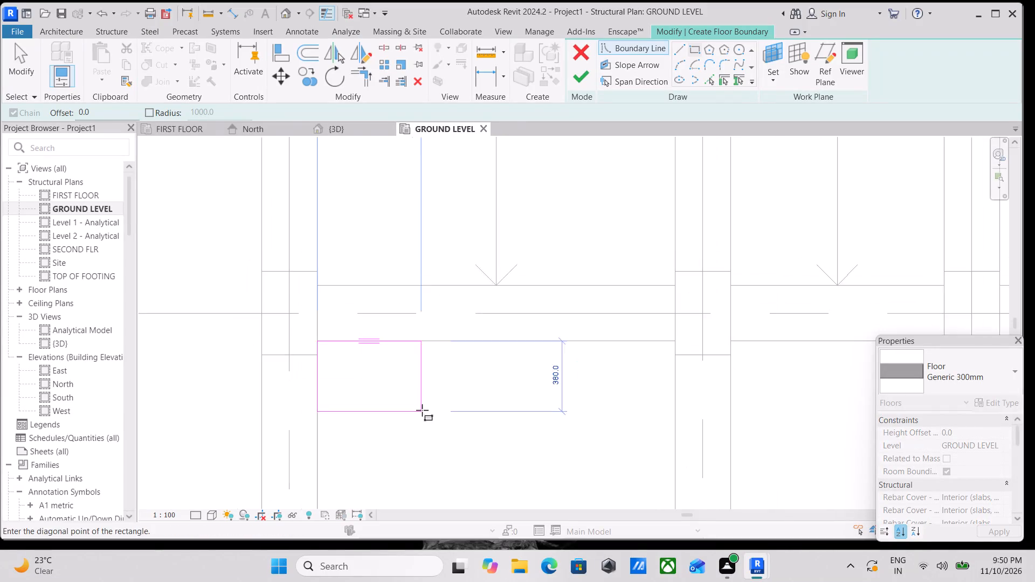
pyautogui.moveTo(422, 408); pyautogui.dragTo(435, 261, button='middle')
pyautogui.scroll(-1, 596, 339)
pyautogui.moveTo(595, 336); pyautogui.dragTo(564, 313, button='middle')
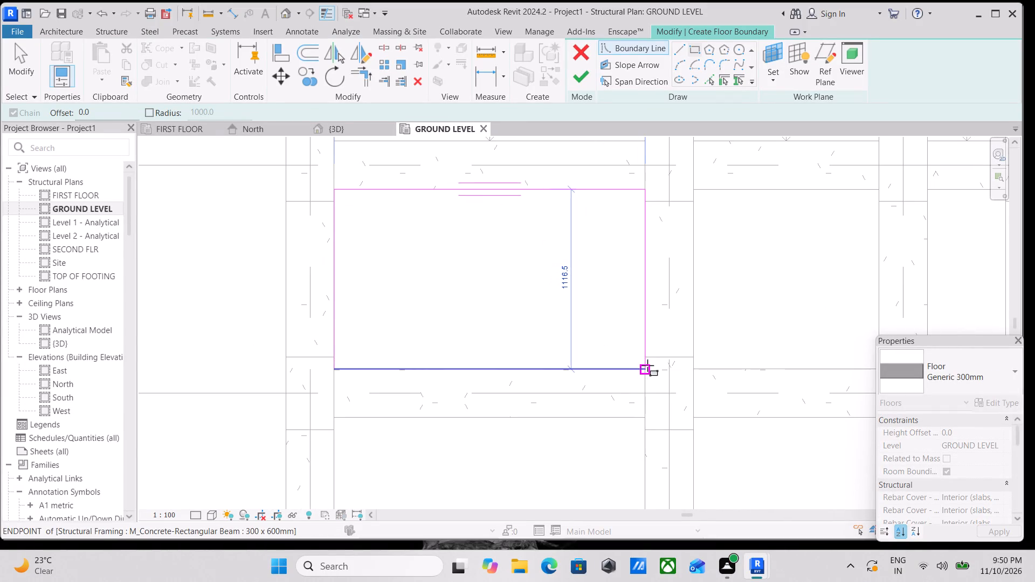
pyautogui.click(647, 365)
# Add a rectangular boundary to the floor sketch along the inner beam faces of bay B–C between grids 2 and 3.
pyautogui.scroll(-1, 756, 274)
pyautogui.moveTo(747, 275); pyautogui.dragTo(653, 299, button='middle')
pyautogui.scroll(3, 647, 244)
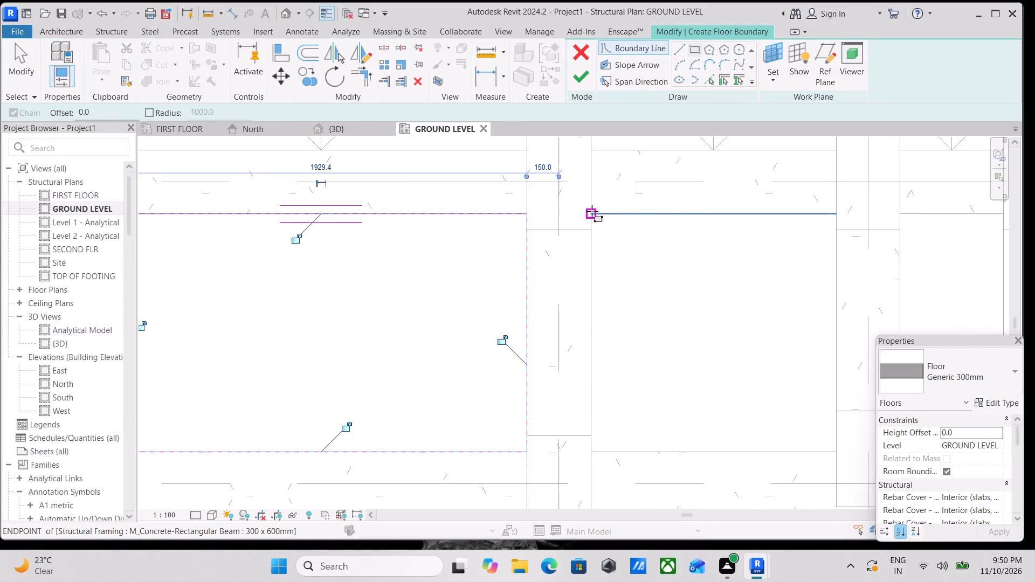
pyautogui.click(592, 211)
pyautogui.moveTo(751, 362); pyautogui.dragTo(641, 290, button='middle')
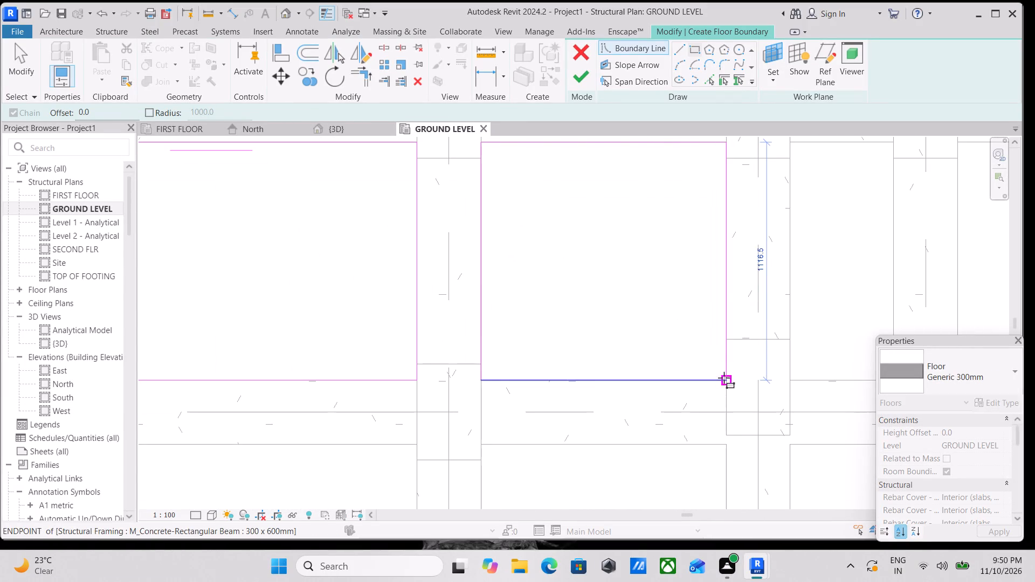
pyautogui.click(724, 380)
# Add a rectangular boundary to the floor sketch along the inner beam faces of narrow bay C–D between grids 2 and 3.
pyautogui.scroll(-2, 781, 299)
pyautogui.moveTo(767, 302); pyautogui.dragTo(649, 337, button='middle')
pyautogui.scroll(2, 688, 246)
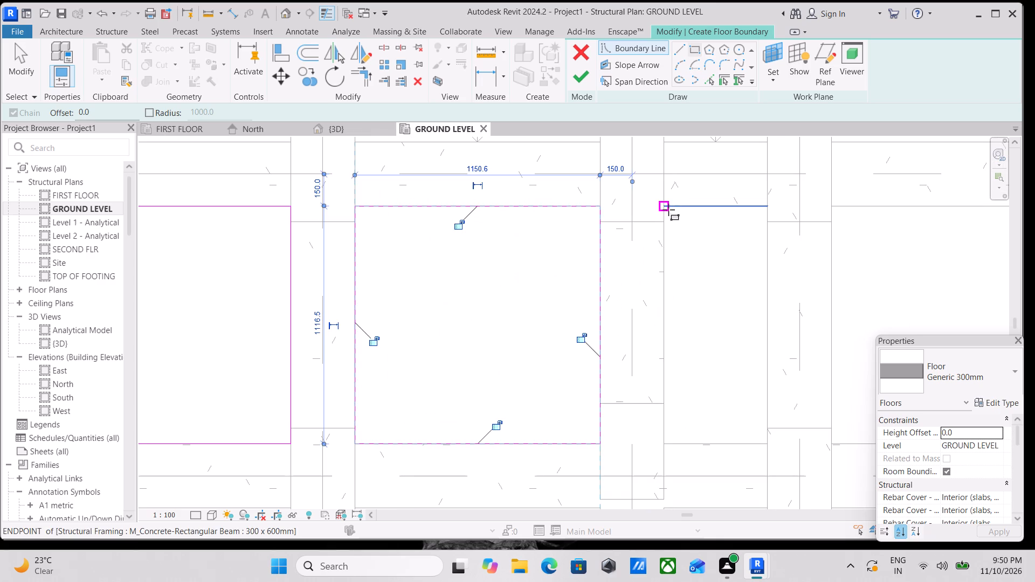
pyautogui.click(668, 210)
pyautogui.moveTo(747, 331); pyautogui.dragTo(713, 292, button='middle')
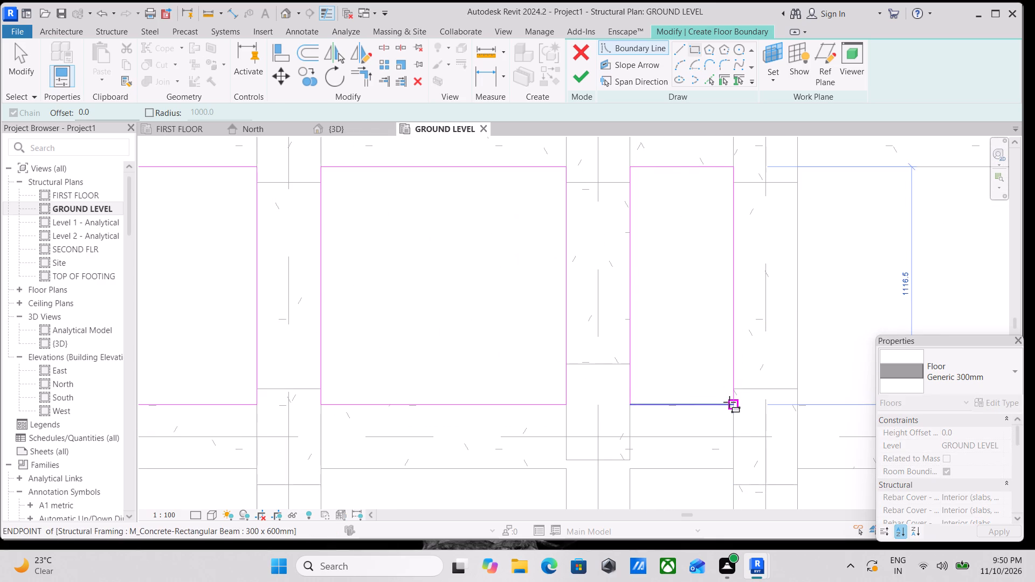
pyautogui.click(729, 402)
# Add a rectangular boundary to the floor sketch along the inner beam faces of bay D–E between grids 2 and 3.
pyautogui.scroll(-3, 789, 322)
pyautogui.moveTo(778, 326); pyautogui.dragTo(561, 365, button='middle')
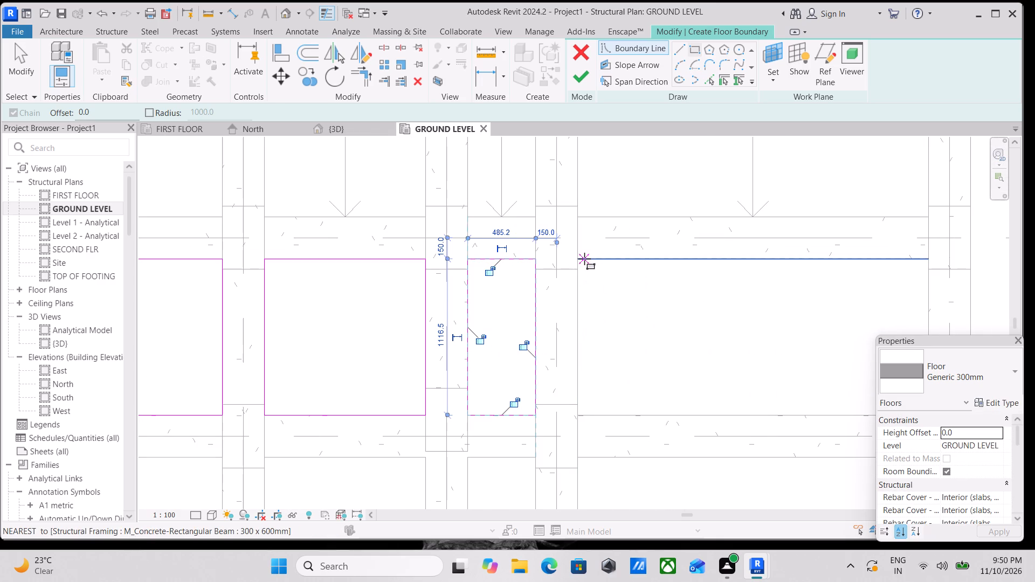
pyautogui.click(579, 261)
pyautogui.moveTo(714, 374); pyautogui.dragTo(541, 311, button='middle')
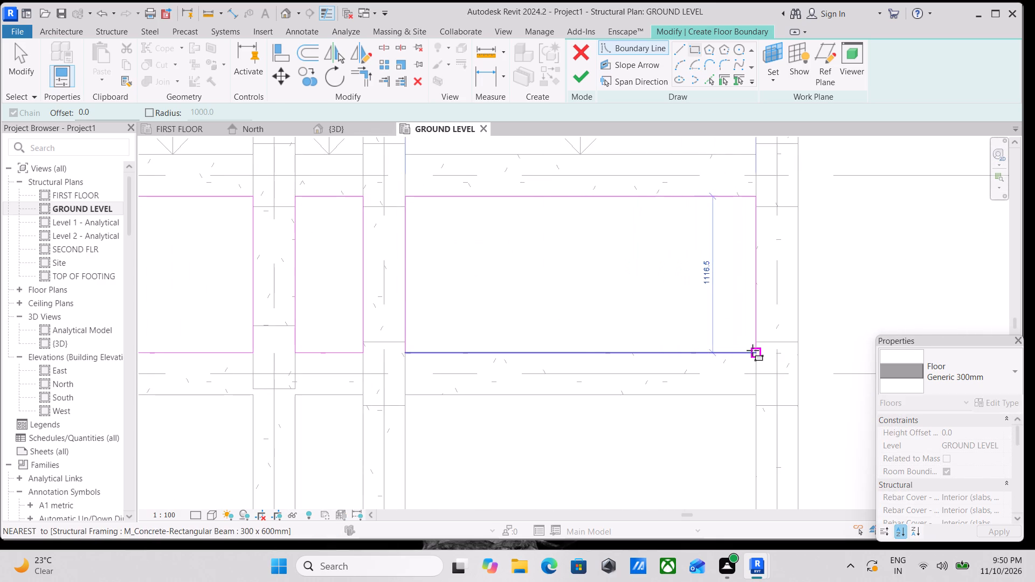
pyautogui.click(754, 350)
# Add a rectangular boundary to the same floor sketch along the inner beam faces of bay A–B between grids 3 and 4.
pyautogui.scroll(-5, 693, 294)
pyautogui.moveTo(611, 292); pyautogui.dragTo(702, 269, button='middle')
pyautogui.scroll(1, 703, 268)
pyautogui.scroll(-3, 614, 290)
pyautogui.moveTo(521, 304); pyautogui.dragTo(545, 297, button='middle')
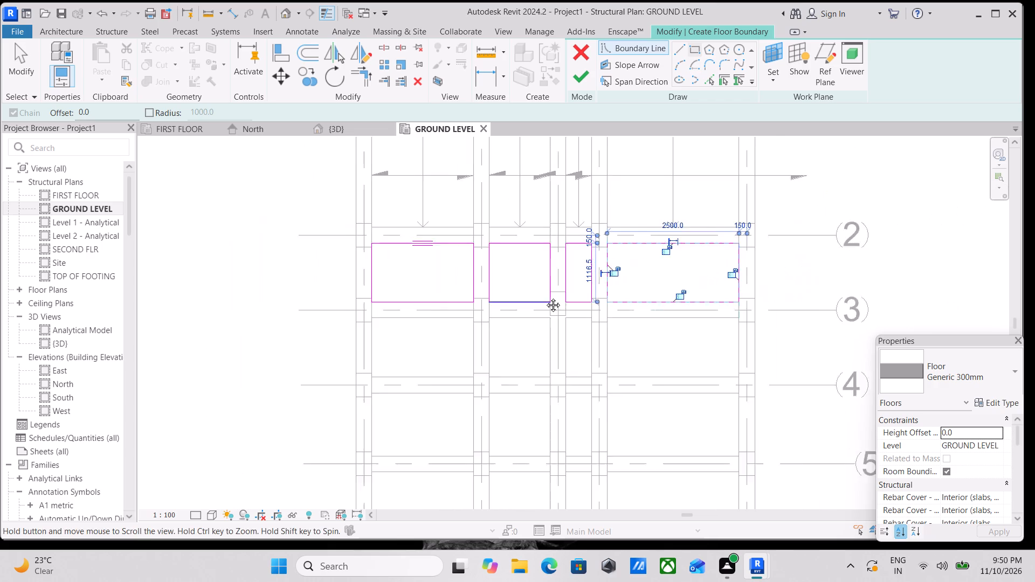
pyautogui.moveTo(545, 297); pyautogui.dragTo(643, 279, button='middle')
pyautogui.scroll(8, 532, 306)
pyautogui.click(470, 272)
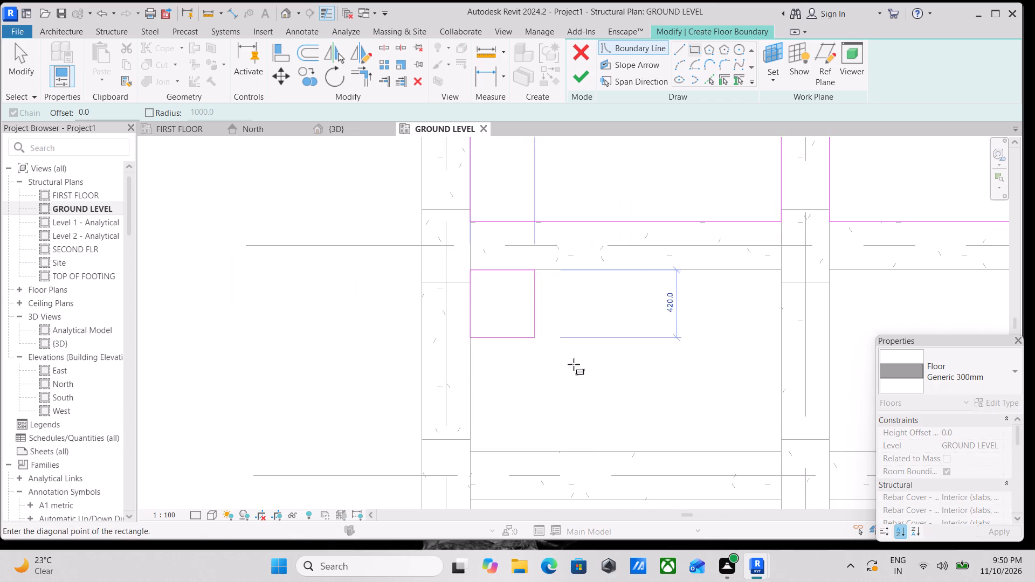
pyautogui.moveTo(626, 388); pyautogui.dragTo(571, 331, button='middle')
pyautogui.click(726, 394)
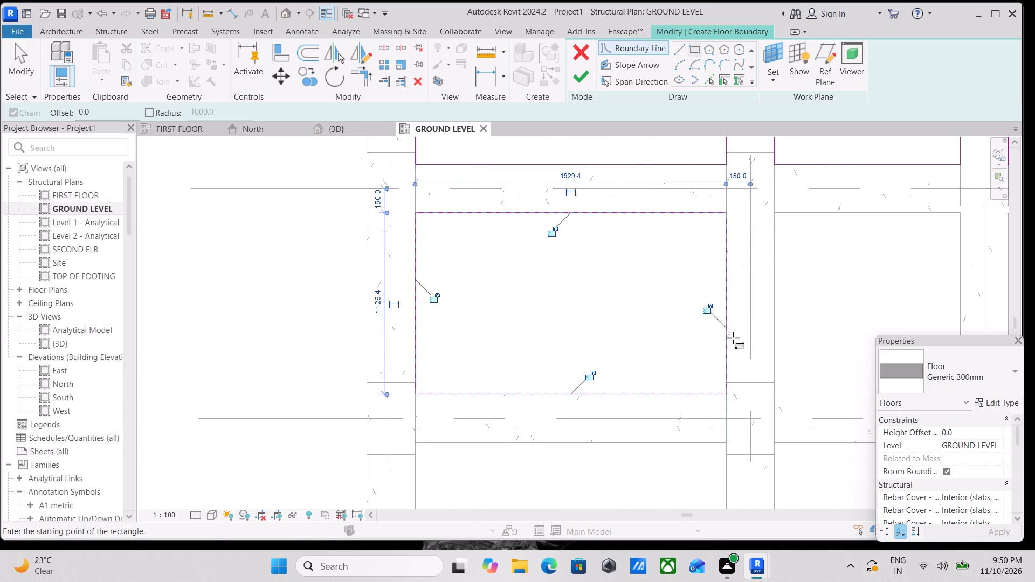
# Add a rectangular boundary to the floor sketch along the inner beam faces of bay B–C between grids 3 and 4.
pyautogui.scroll(-2, 733, 338)
pyautogui.moveTo(717, 338); pyautogui.dragTo(461, 367, button='middle')
pyautogui.scroll(3, 527, 293)
pyautogui.click(500, 260)
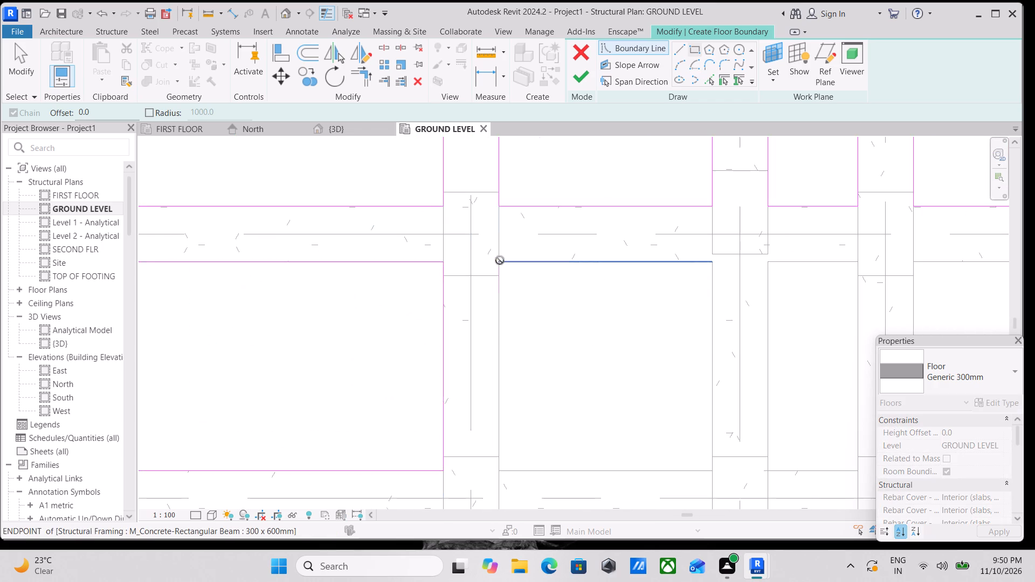
pyautogui.moveTo(632, 359); pyautogui.dragTo(551, 293, button='middle')
pyautogui.click(630, 401)
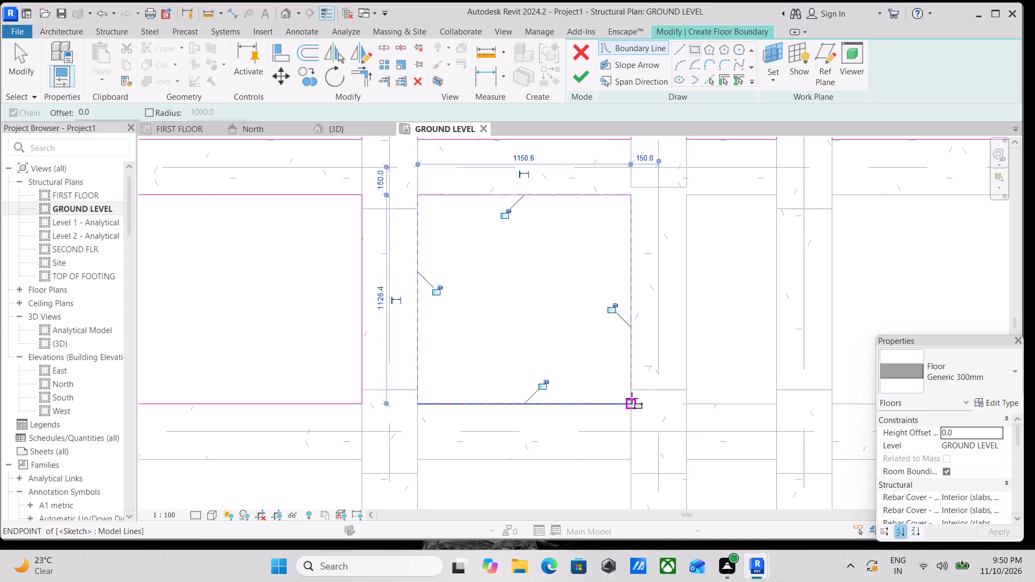
# Add a rectangular boundary to the floor sketch along the inner beam faces of narrow bay C–D between grids 3 and 4.
pyautogui.scroll(-5, 632, 398)
pyautogui.scroll(6, 712, 290)
pyautogui.click(644, 316)
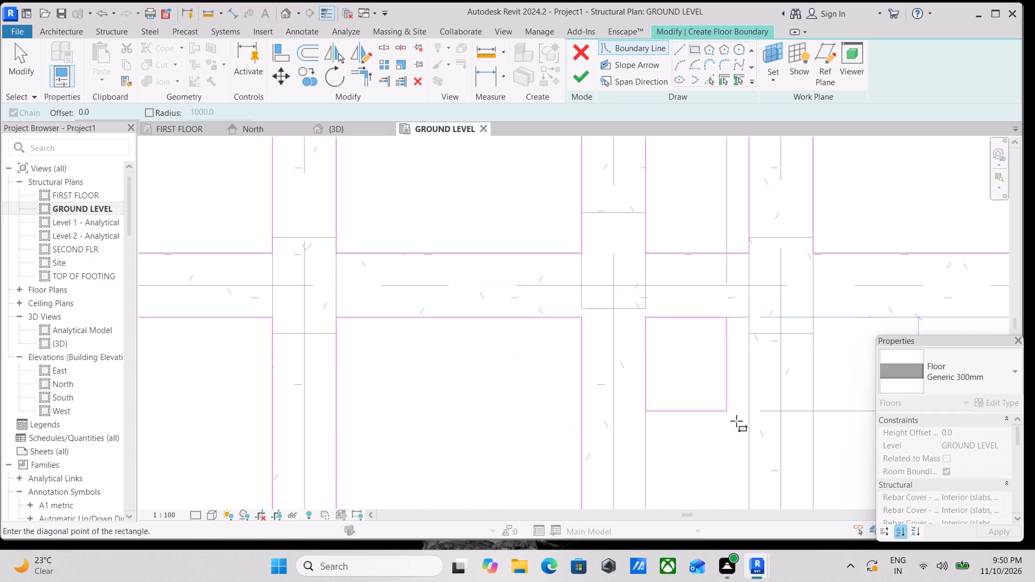
pyautogui.moveTo(727, 406); pyautogui.dragTo(679, 283, button='middle')
pyautogui.moveTo(691, 359); pyautogui.dragTo(677, 321, button='middle')
pyautogui.click(685, 393)
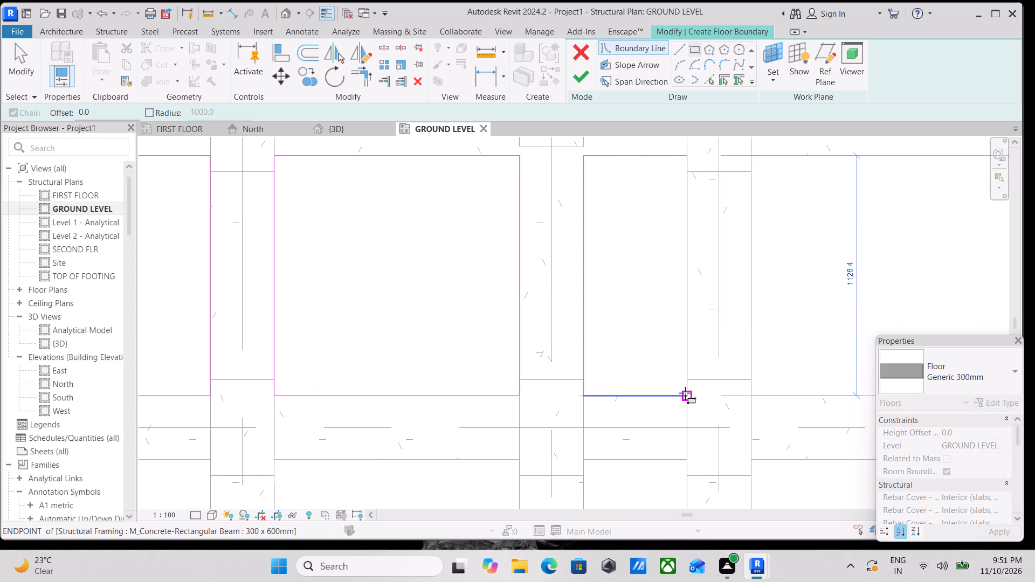
# Add a rectangular boundary to the floor sketch along the inner beam faces of bay D–E between grids 3 and 4.
pyautogui.scroll(-4, 736, 337)
pyautogui.moveTo(722, 341); pyautogui.dragTo(481, 395, button='middle')
pyautogui.scroll(1, 485, 391)
pyautogui.scroll(2, 533, 298)
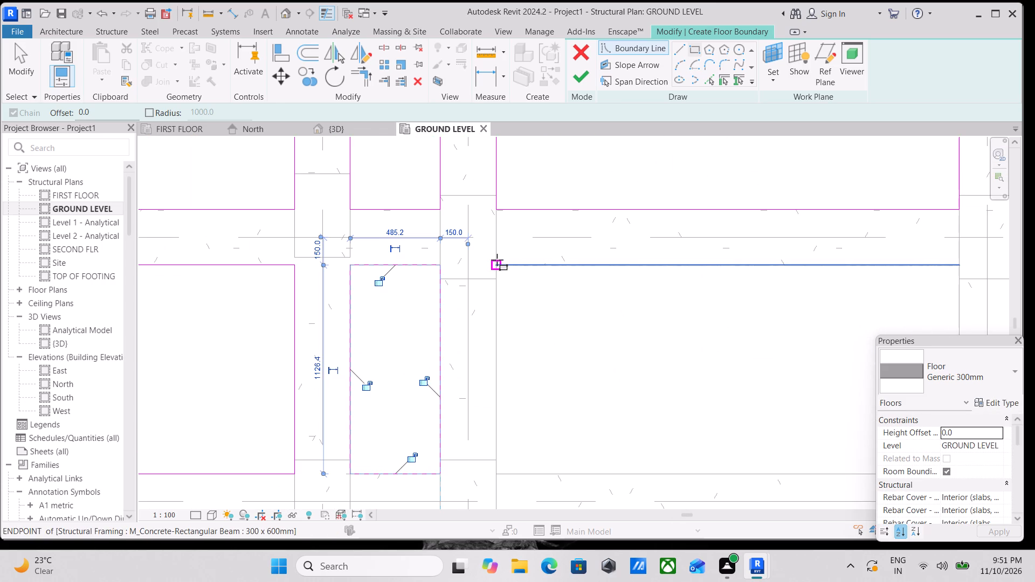
pyautogui.click(497, 259)
pyautogui.moveTo(844, 425); pyautogui.dragTo(701, 350, button='middle')
pyautogui.moveTo(727, 363); pyautogui.dragTo(591, 336, button='middle')
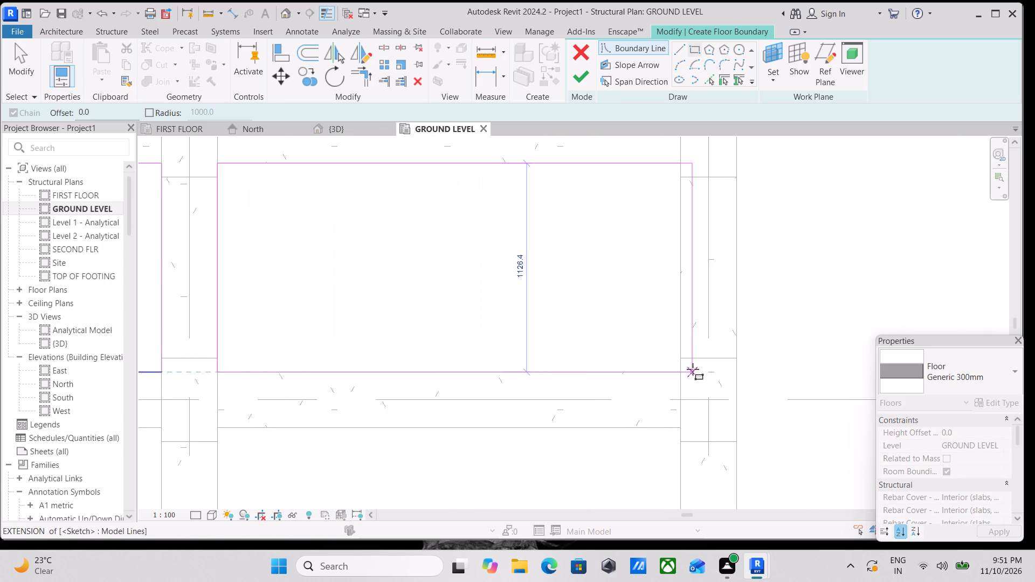
pyautogui.click(681, 369)
# Add a rectangular boundary to the same floor sketch along the inner beam faces of bay A–B between grids 4 and 5.
pyautogui.scroll(-5, 608, 293)
pyautogui.moveTo(588, 295); pyautogui.dragTo(746, 247, button='middle')
pyautogui.scroll(-1, 637, 280)
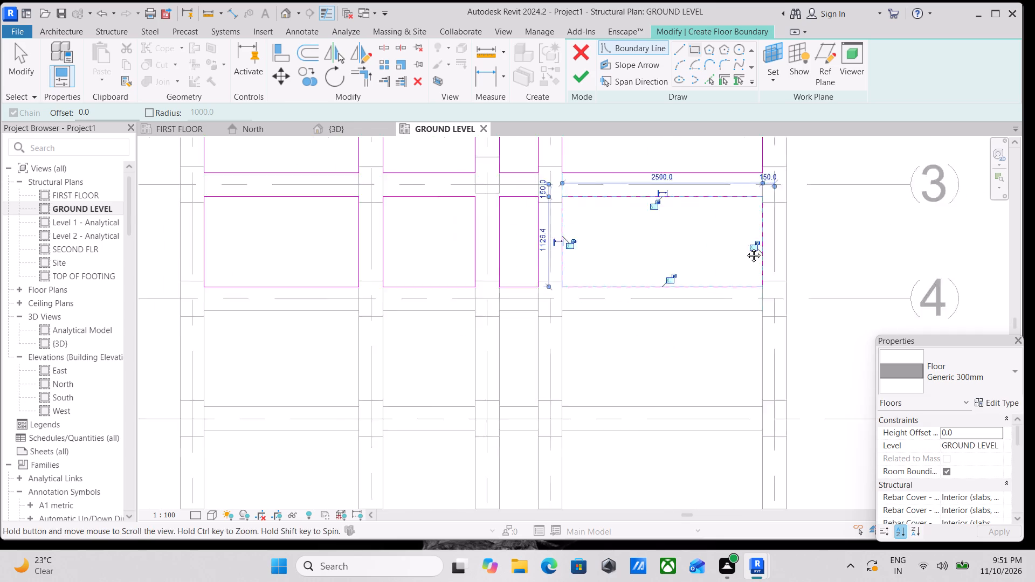
pyautogui.moveTo(746, 247); pyautogui.dragTo(787, 245, button='middle')
pyautogui.moveTo(535, 307); pyautogui.dragTo(666, 286, button='middle')
pyautogui.scroll(7, 412, 280)
pyautogui.click(407, 275)
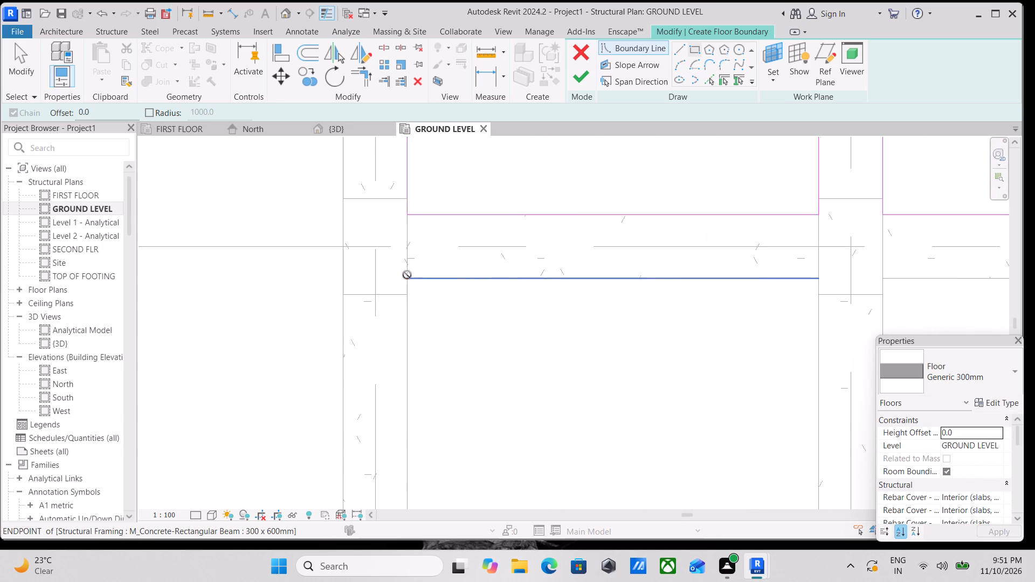
pyautogui.moveTo(575, 380); pyautogui.dragTo(514, 290, button='middle')
pyautogui.moveTo(649, 385); pyautogui.dragTo(542, 299, button='middle')
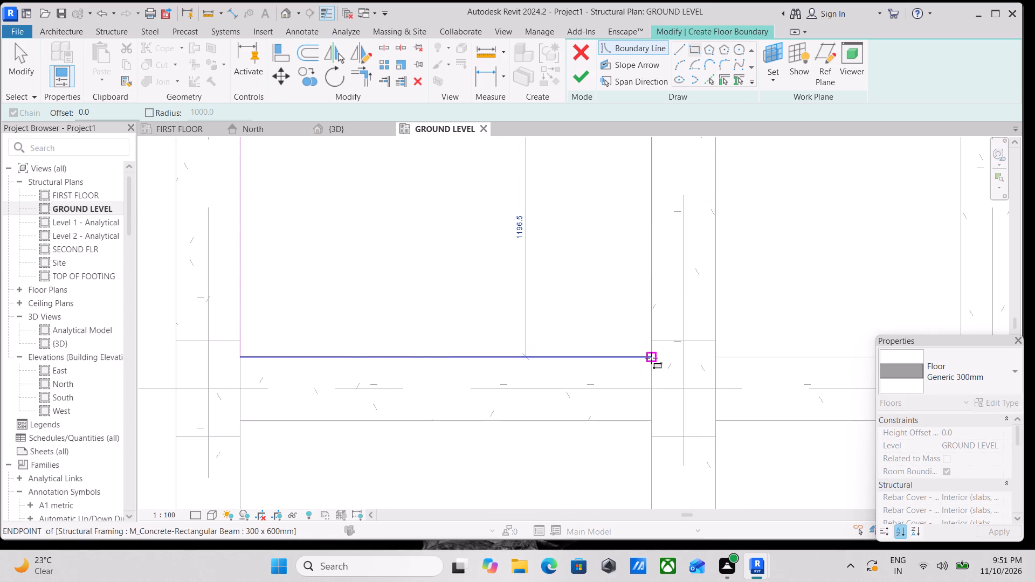
pyautogui.click(651, 358)
# Add a rectangular boundary to the floor sketch along the inner beam faces of bay B–C between grids 4 and 5.
pyautogui.scroll(-5, 651, 357)
pyautogui.moveTo(730, 295); pyautogui.dragTo(599, 375, button='middle')
pyautogui.scroll(6, 594, 327)
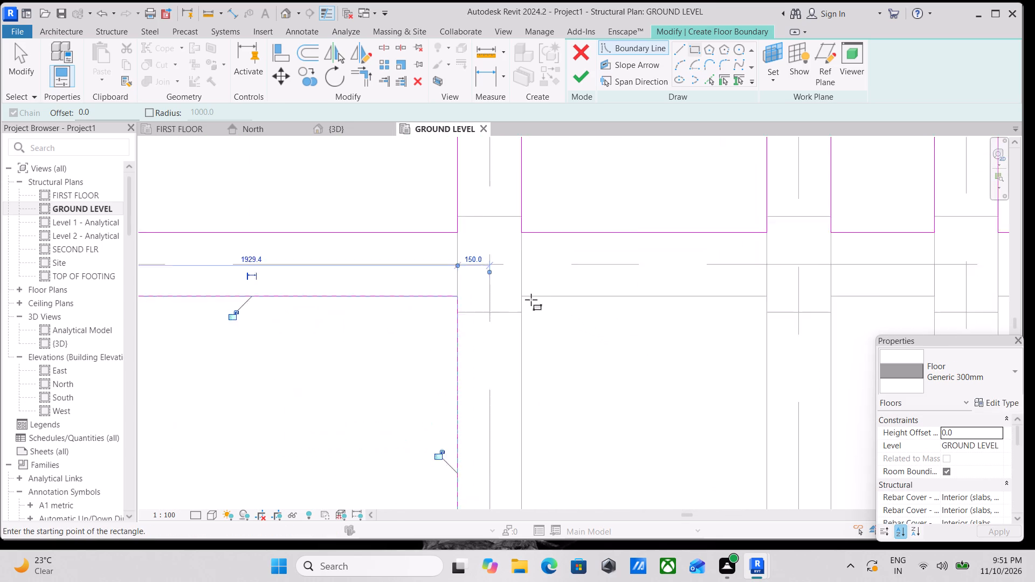
pyautogui.click(520, 295)
pyautogui.moveTo(704, 415); pyautogui.dragTo(646, 299, button='middle')
pyautogui.moveTo(722, 415); pyautogui.dragTo(666, 327, button='middle')
pyautogui.click(681, 380)
# Add a rectangular boundary to the floor sketch along the inner beam faces of narrow bay C–D between grids 4 and 5.
pyautogui.scroll(-4, 701, 346)
pyautogui.moveTo(689, 350); pyautogui.dragTo(586, 441, button='middle')
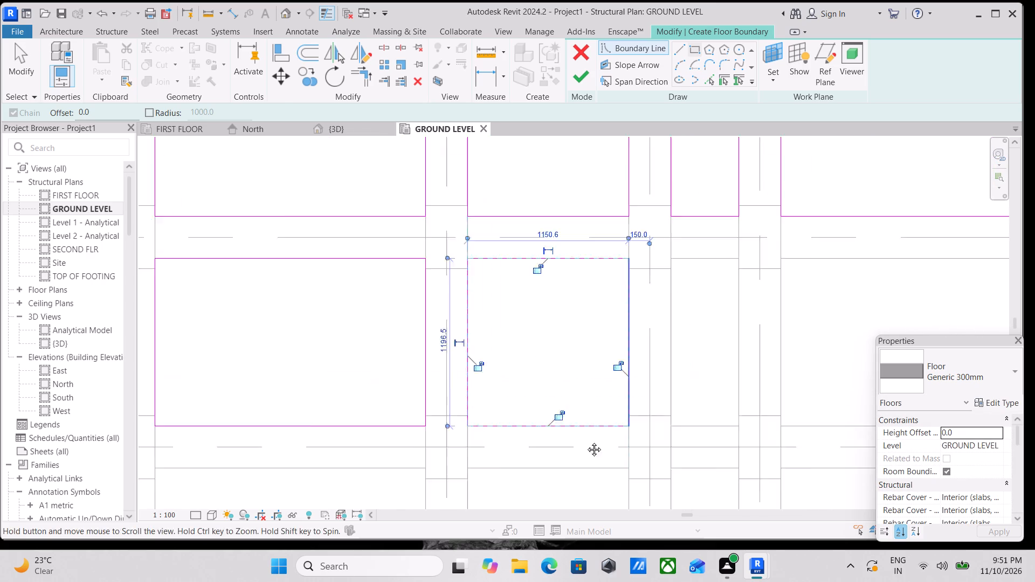
pyautogui.moveTo(586, 441); pyautogui.dragTo(578, 446, button='middle')
pyautogui.scroll(1, 579, 445)
pyautogui.scroll(5, 641, 306)
pyautogui.click(617, 262)
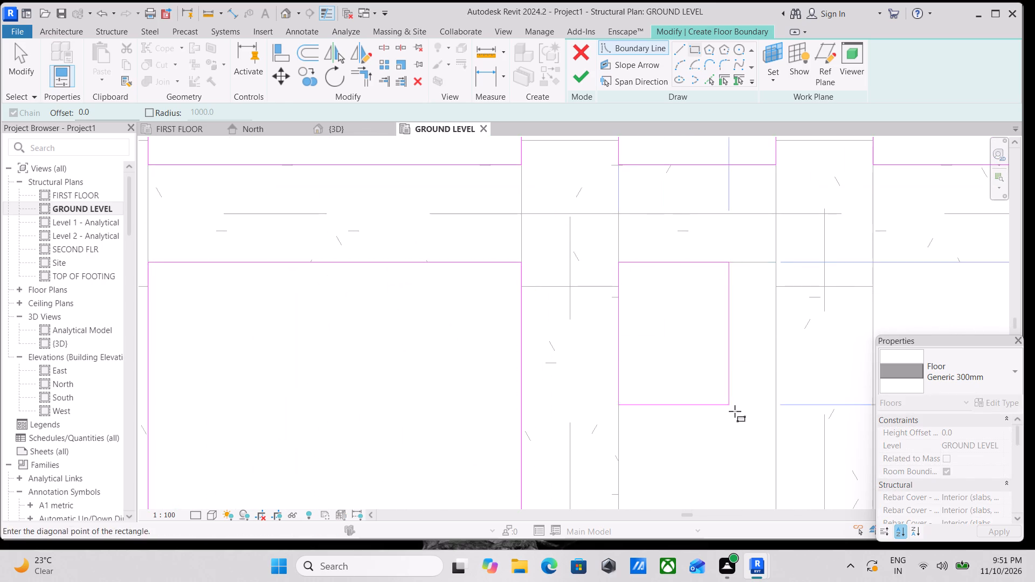
pyautogui.moveTo(734, 409); pyautogui.dragTo(680, 264, button='middle')
pyautogui.scroll(-1, 711, 373)
pyautogui.moveTo(734, 415); pyautogui.dragTo(683, 316, button='middle')
pyautogui.click(668, 373)
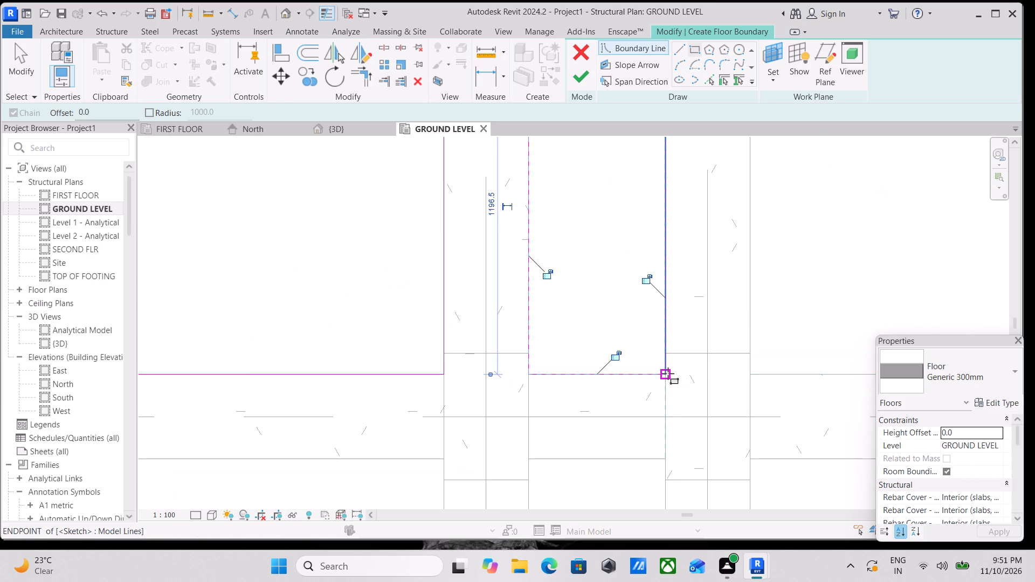
# Add a rectangular boundary to the floor sketch along the inner beam faces of bay D–E between grids 4 and 5.
pyautogui.scroll(-3, 668, 373)
pyautogui.moveTo(646, 422); pyautogui.dragTo(561, 518, button='middle')
pyautogui.moveTo(675, 337); pyautogui.dragTo(627, 398, button='middle')
pyautogui.scroll(3, 612, 305)
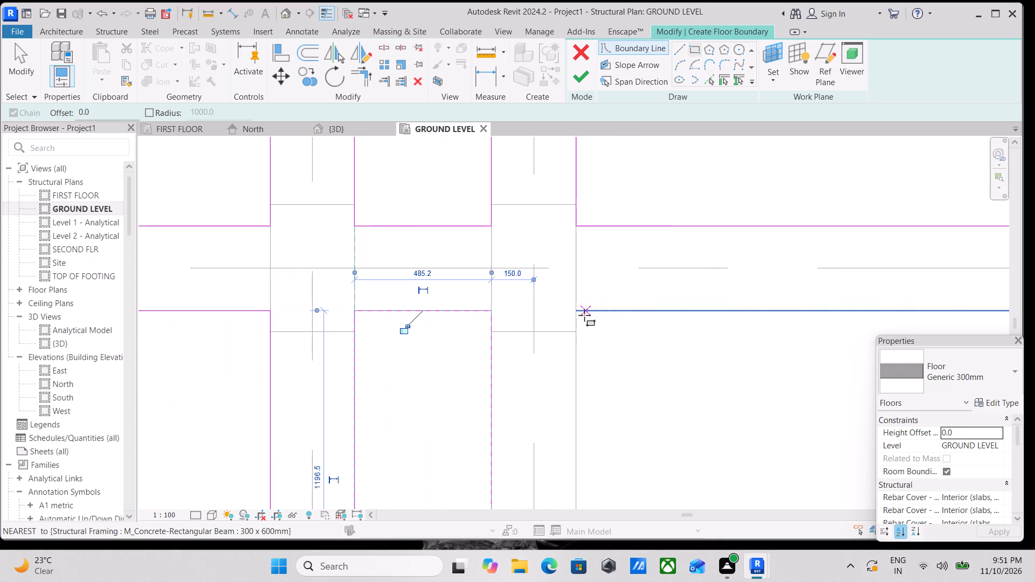
pyautogui.click(572, 315)
pyautogui.moveTo(672, 379); pyautogui.dragTo(602, 258, button='middle')
pyautogui.scroll(-1, 659, 365)
pyautogui.scroll(-1, 756, 370)
pyautogui.moveTo(756, 369); pyautogui.dragTo(704, 336, button='middle')
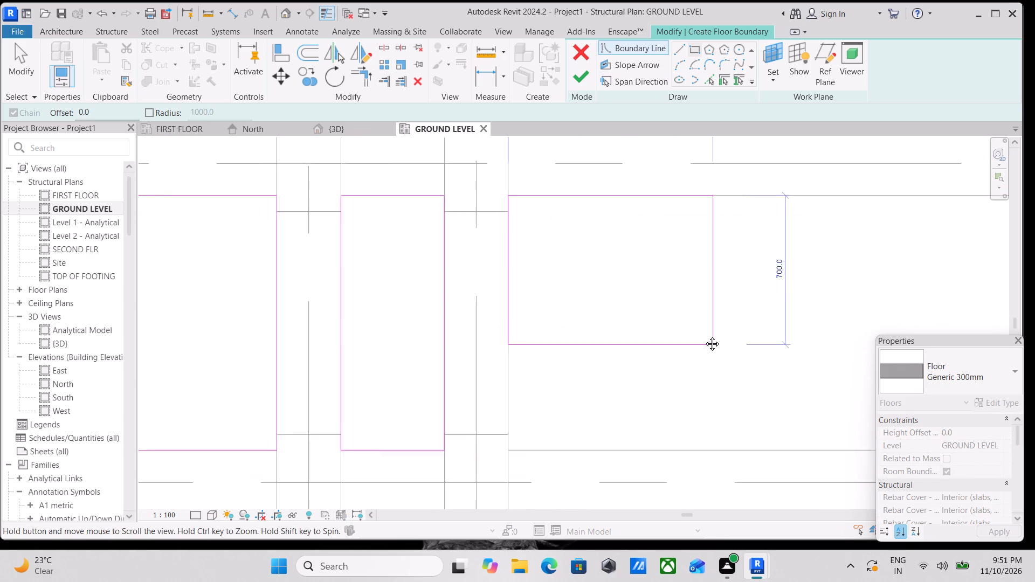
pyautogui.moveTo(704, 336); pyautogui.dragTo(689, 319, button='middle')
pyautogui.scroll(-2, 799, 373)
pyautogui.moveTo(795, 373); pyautogui.dragTo(683, 345, button='middle')
pyautogui.moveTo(787, 365); pyautogui.dragTo(645, 368, button='middle')
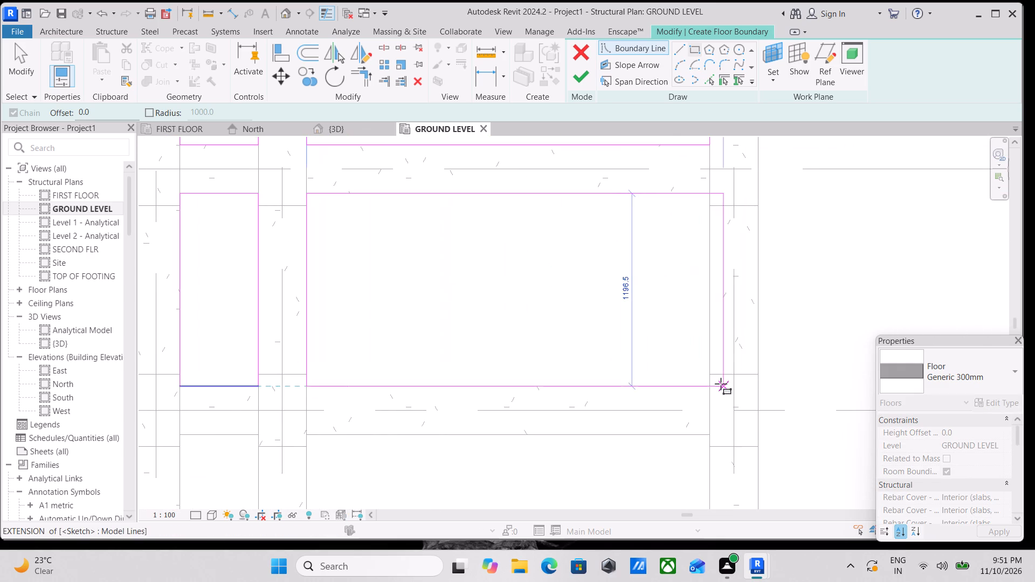
pyautogui.click(706, 384)
# Add a rectangular boundary to the same floor sketch along the inner beam faces of bay A–B between grids 5 and 6.
pyautogui.scroll(-9, 706, 384)
pyautogui.moveTo(655, 365); pyautogui.dragTo(836, 307, button='middle')
pyautogui.scroll(3, 509, 363)
pyautogui.scroll(9, 649, 336)
pyautogui.click(523, 305)
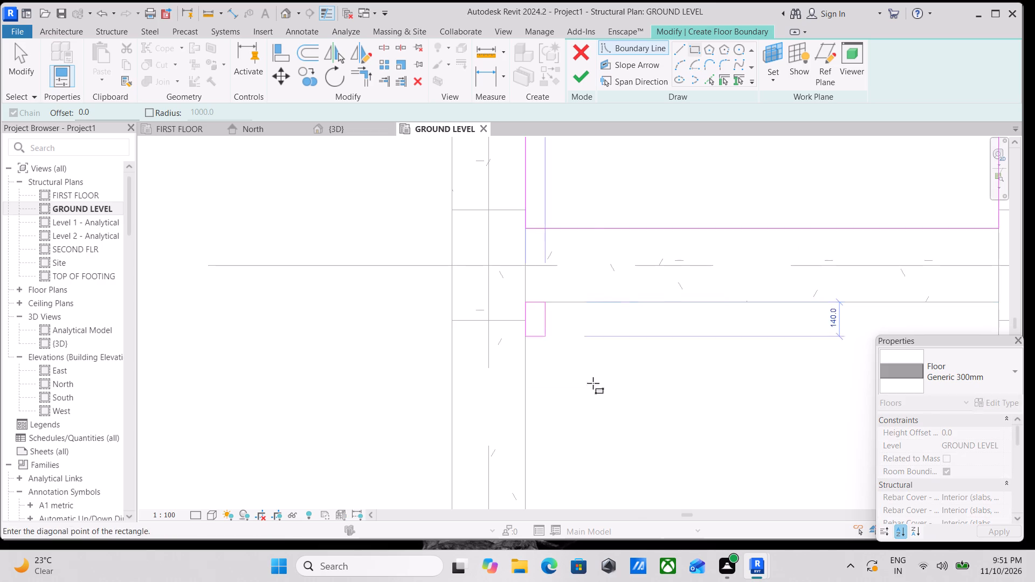
pyautogui.moveTo(650, 415); pyautogui.dragTo(632, 369, button='middle')
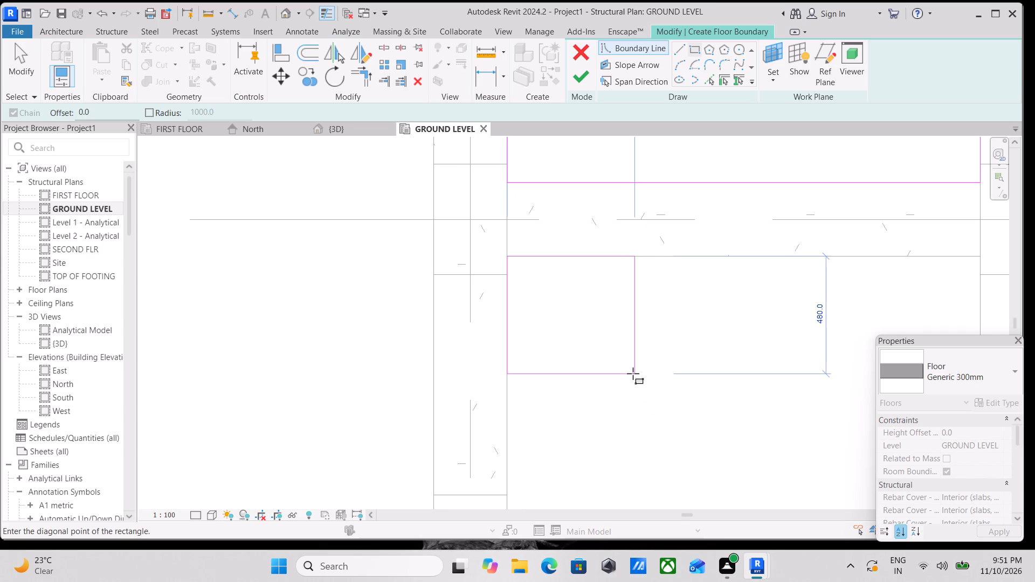
pyautogui.scroll(-1, 677, 404)
pyautogui.moveTo(678, 407); pyautogui.dragTo(603, 293, button='middle')
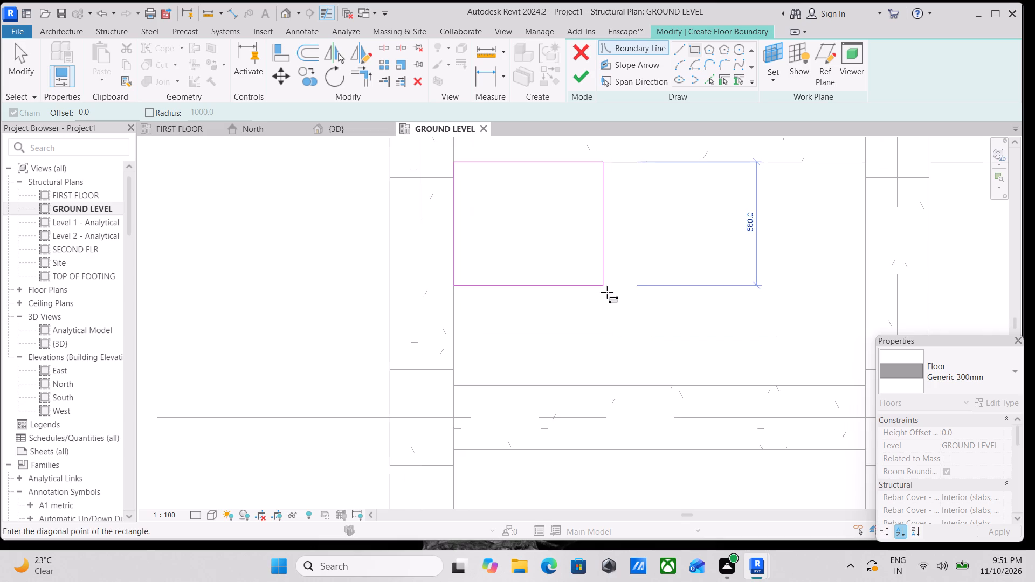
pyautogui.scroll(-2, 667, 368)
pyautogui.moveTo(666, 364); pyautogui.dragTo(644, 335, button='middle')
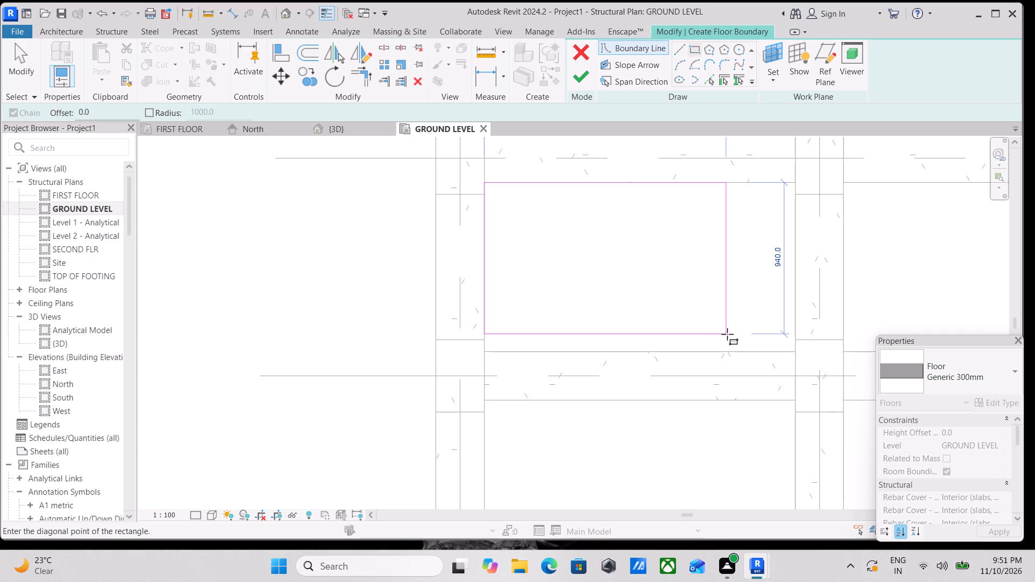
pyautogui.scroll(-1, 728, 348)
pyautogui.moveTo(724, 346); pyautogui.dragTo(693, 343, button='middle')
pyautogui.click(753, 348)
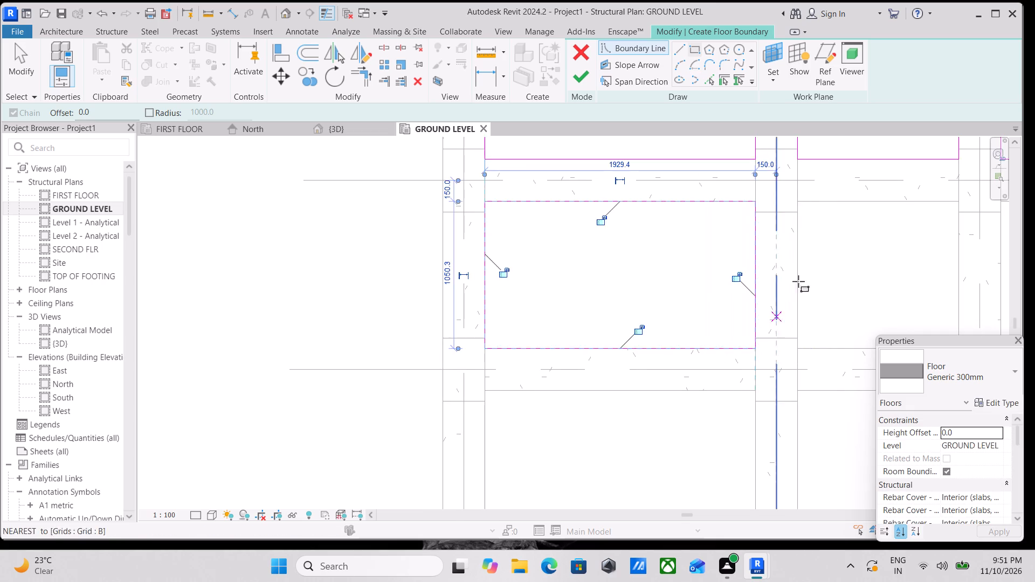
# Add a rectangular boundary to the floor sketch along the inner beam faces of bay B–C between grids 5 and 6.
pyautogui.scroll(-1, 811, 264)
pyautogui.moveTo(811, 263); pyautogui.dragTo(715, 285, button='middle')
pyautogui.scroll(3, 725, 238)
pyautogui.click(698, 226)
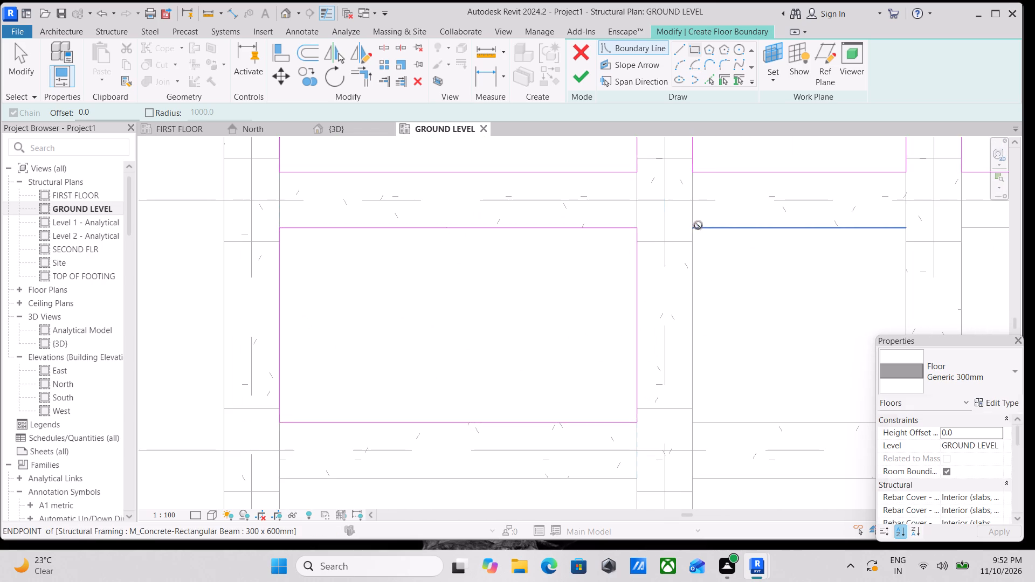
pyautogui.moveTo(781, 325); pyautogui.dragTo(726, 274, button='middle')
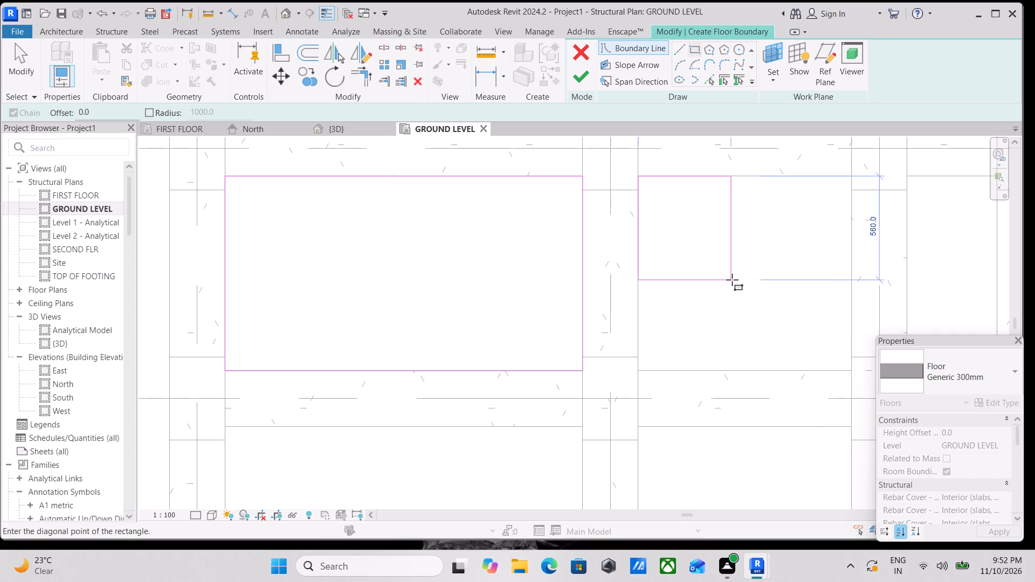
pyautogui.scroll(-1, 732, 280)
pyautogui.moveTo(732, 280); pyautogui.dragTo(702, 244, button='middle')
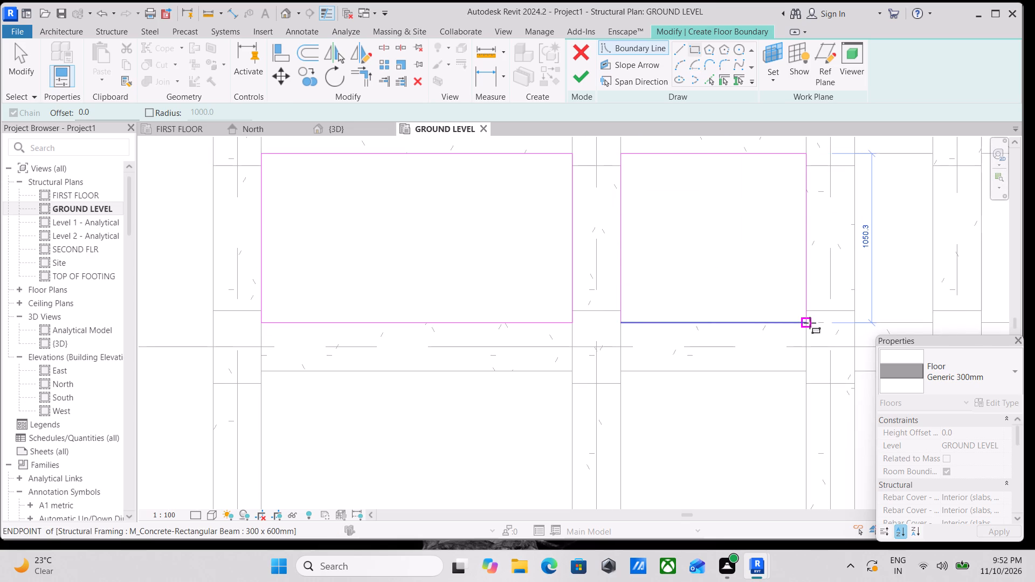
pyautogui.click(810, 323)
# Add a rectangular boundary to the floor sketch along the inner beam faces of narrow bay C–D between grids 5 and 6.
pyautogui.scroll(-3, 788, 311)
pyautogui.moveTo(740, 303); pyautogui.dragTo(580, 302, button='middle')
pyautogui.scroll(3, 678, 242)
pyautogui.moveTo(678, 255); pyautogui.dragTo(671, 332, button='middle')
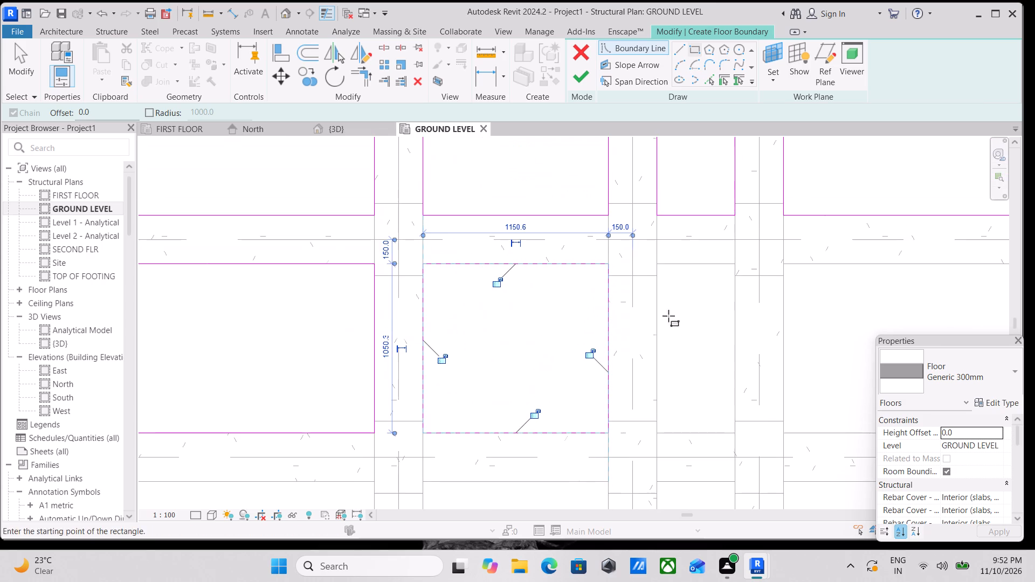
pyautogui.click(662, 263)
pyautogui.moveTo(734, 373); pyautogui.dragTo(680, 307, button='middle')
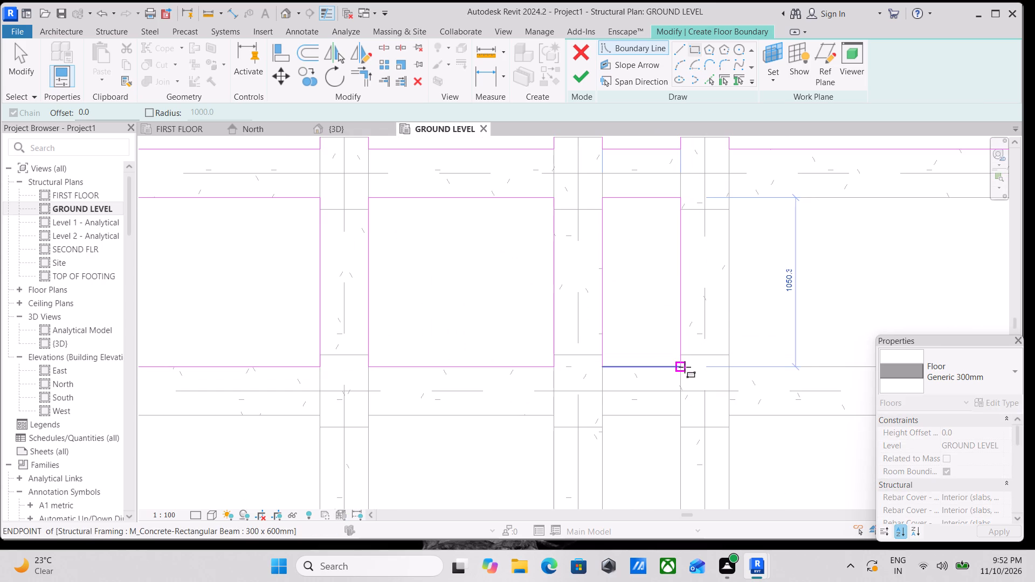
pyautogui.click(685, 367)
# Add a rectangular boundary to the floor sketch along the inner beam faces of bay D–E between grids 5 and 6.
pyautogui.scroll(-3, 717, 318)
pyautogui.moveTo(717, 318); pyautogui.dragTo(665, 317, button='middle')
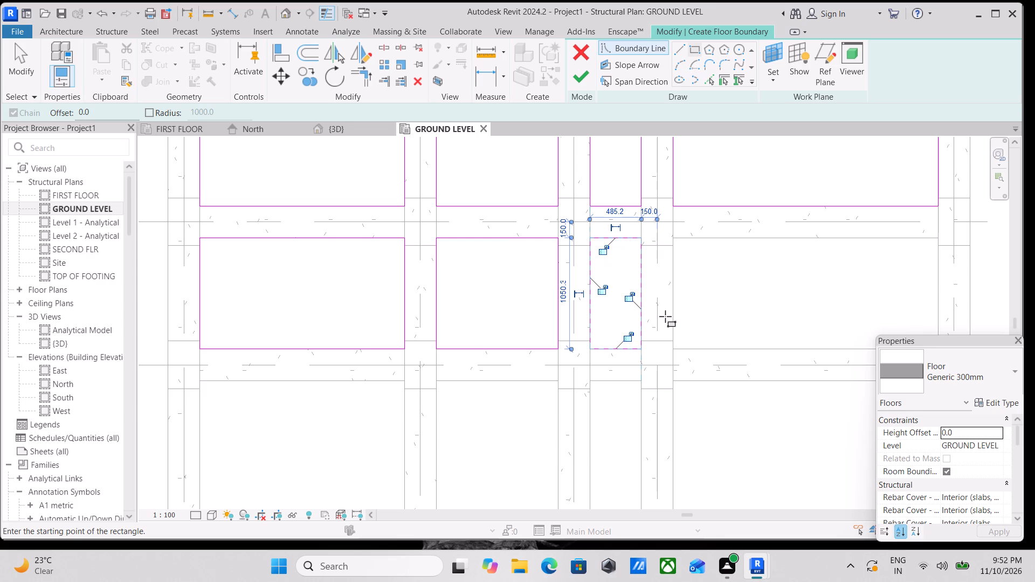
pyautogui.scroll(-2, 664, 355)
pyautogui.scroll(1, 704, 254)
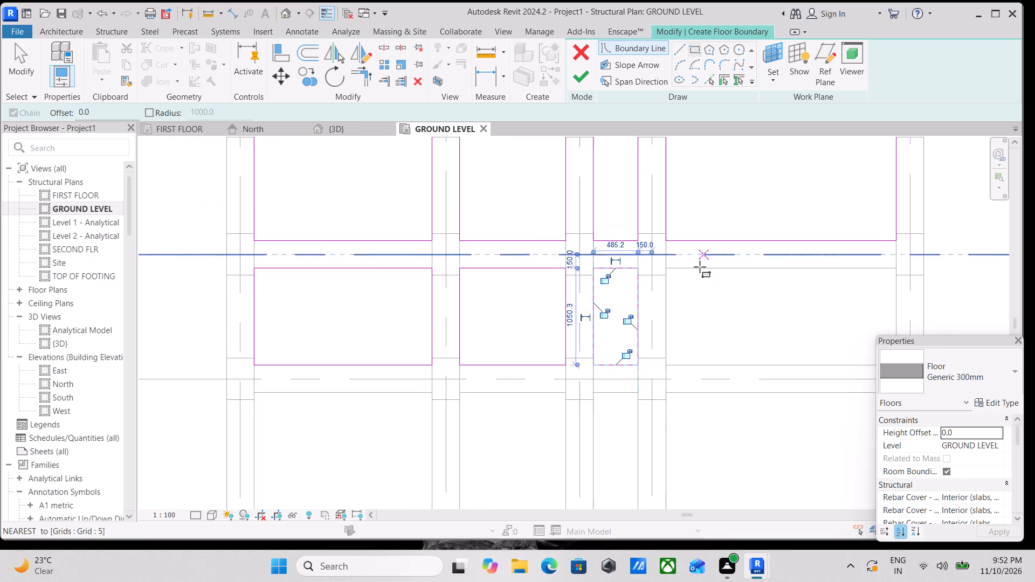
pyautogui.scroll(8, 696, 273)
pyautogui.moveTo(615, 258); pyautogui.dragTo(628, 264)
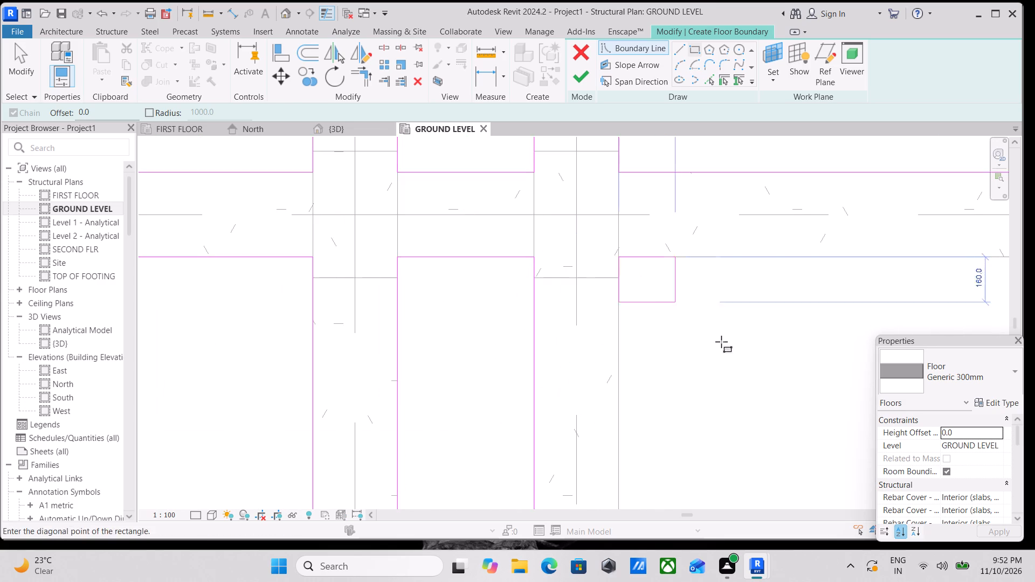
pyautogui.moveTo(762, 361); pyautogui.dragTo(658, 269, button='middle')
pyautogui.scroll(-2, 748, 336)
pyautogui.moveTo(745, 335); pyautogui.dragTo(650, 296, button='middle')
pyautogui.scroll(-3, 696, 318)
pyautogui.moveTo(696, 318); pyautogui.dragTo(645, 311, button='middle')
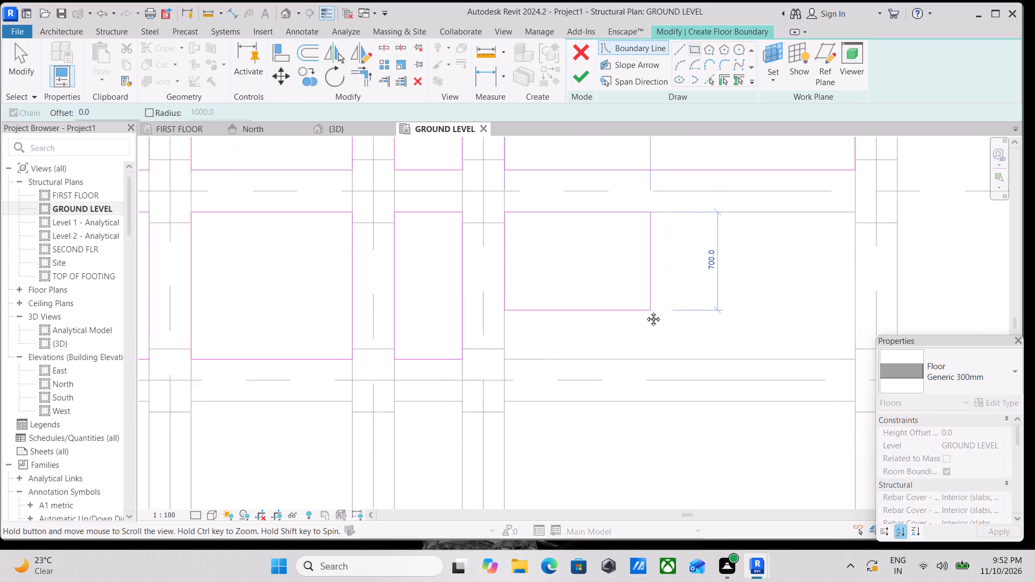
pyautogui.moveTo(645, 311); pyautogui.dragTo(648, 311, button='middle')
pyautogui.scroll(7, 854, 345)
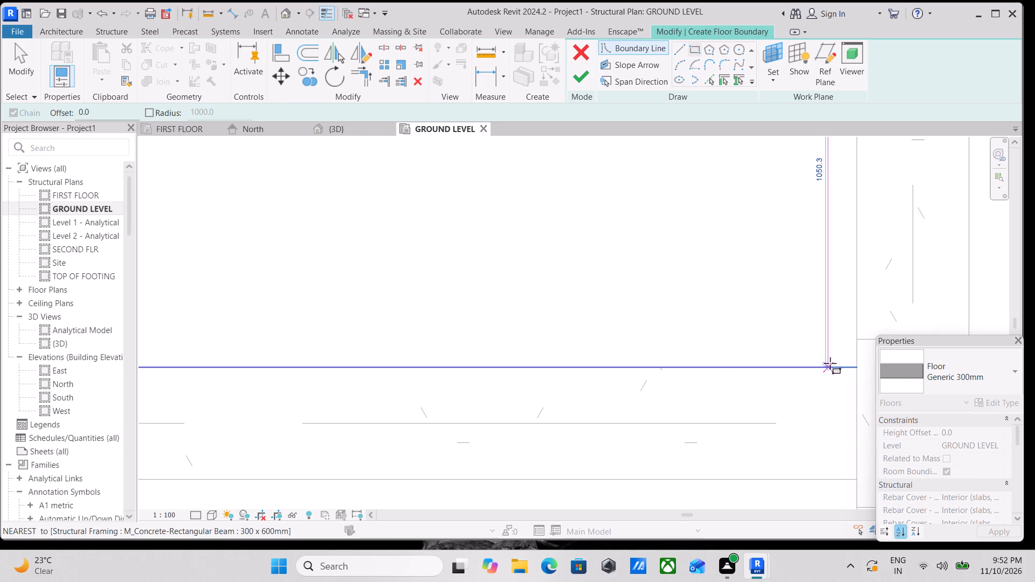
pyautogui.click(859, 364)
# Add a rectangular boundary to the floor sketch along the inner beam faces of bay A–B in the last row, between grids 6 and 7.
pyautogui.scroll(-9, 764, 330)
pyautogui.moveTo(682, 336); pyautogui.dragTo(848, 302, button='middle')
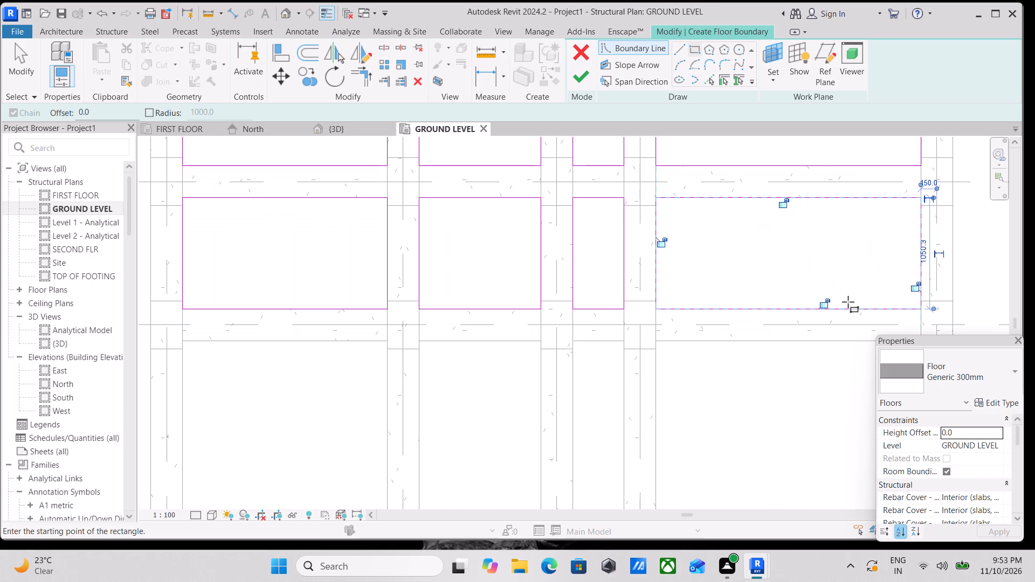
pyautogui.scroll(1, 832, 301)
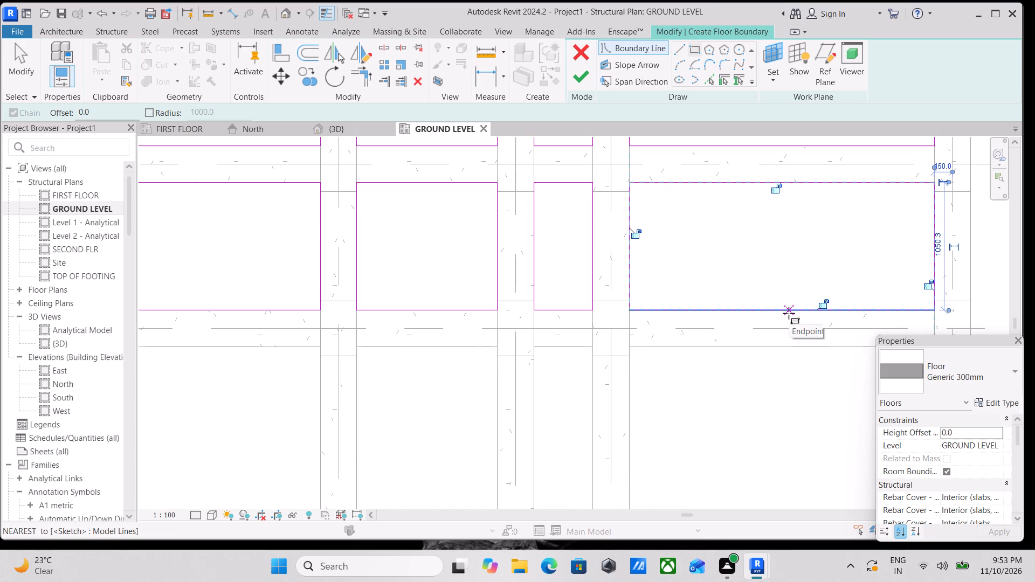
pyautogui.scroll(-3, 810, 336)
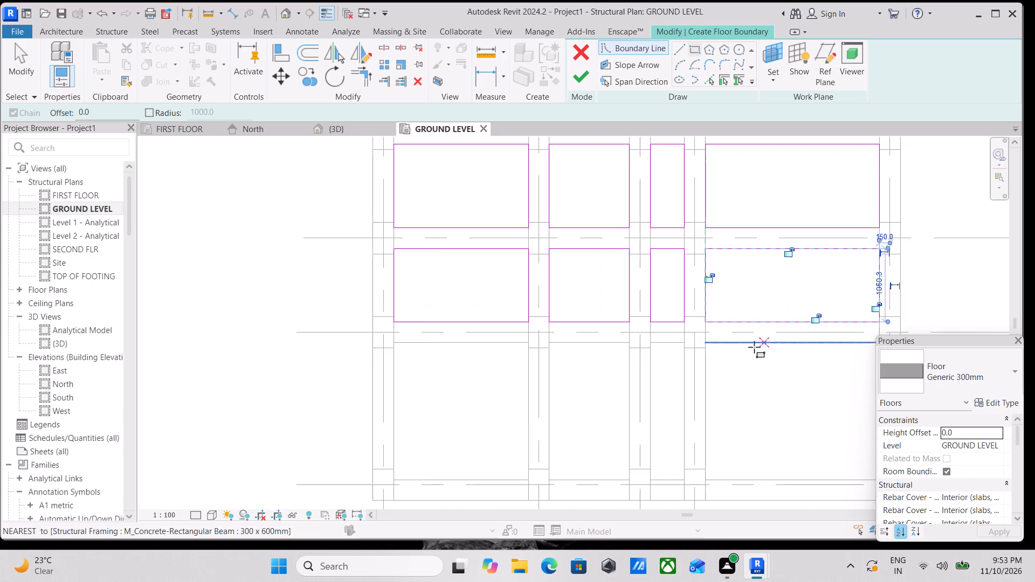
pyautogui.scroll(-3, 754, 347)
pyautogui.moveTo(746, 343); pyautogui.dragTo(883, 298, button='middle')
pyautogui.scroll(1, 883, 298)
pyautogui.scroll(8, 638, 310)
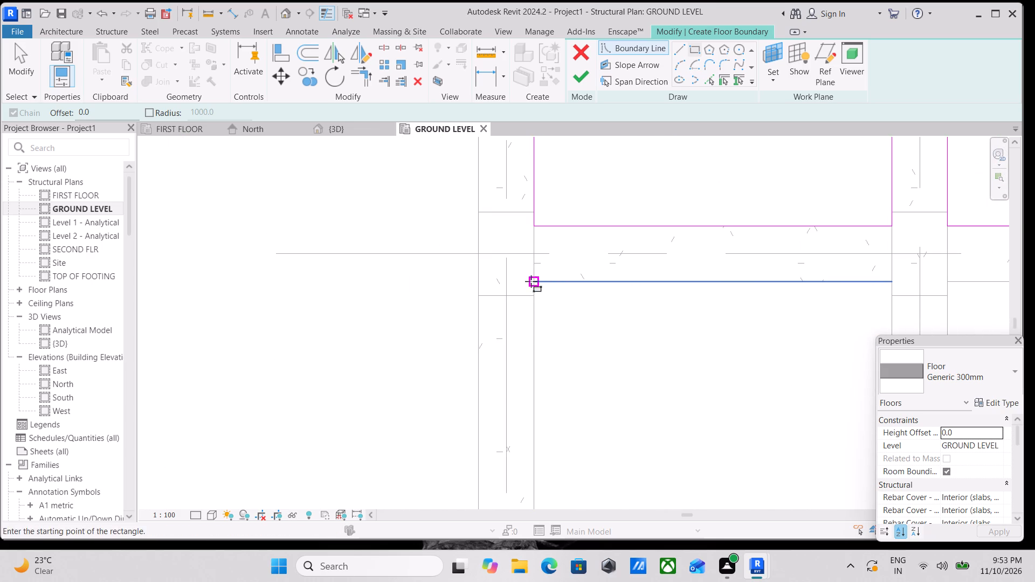
pyautogui.click(534, 280)
pyautogui.moveTo(719, 381); pyautogui.dragTo(633, 263, button='middle')
pyautogui.scroll(-1, 704, 310)
pyautogui.moveTo(705, 312); pyautogui.dragTo(584, 200, button='middle')
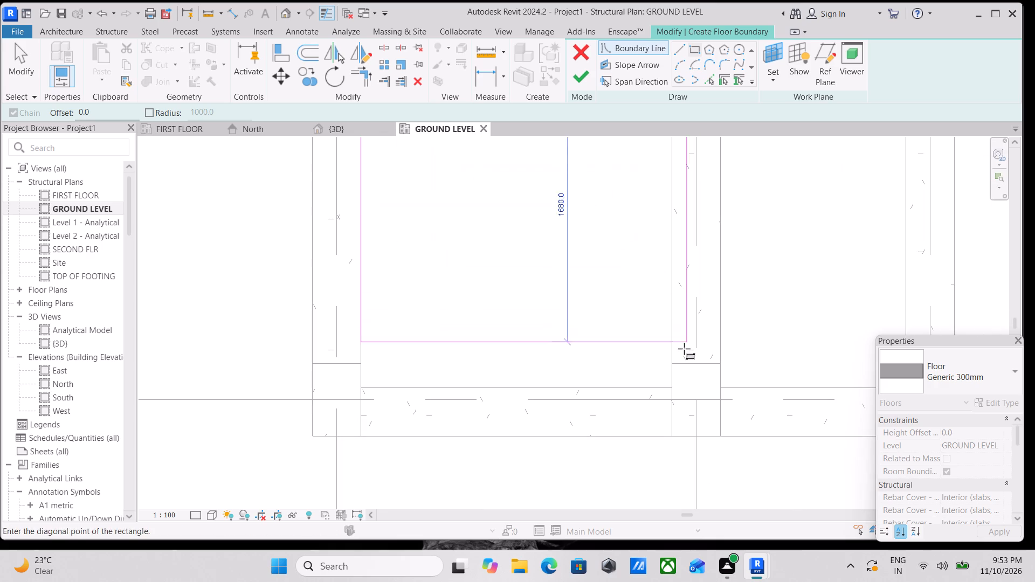
pyautogui.click(673, 387)
# Add a rectangular boundary to the floor sketch along the inner beam faces of bay B–C between grids 6 and 7.
pyautogui.scroll(-3, 710, 313)
pyautogui.moveTo(710, 314); pyautogui.dragTo(685, 517, button='middle')
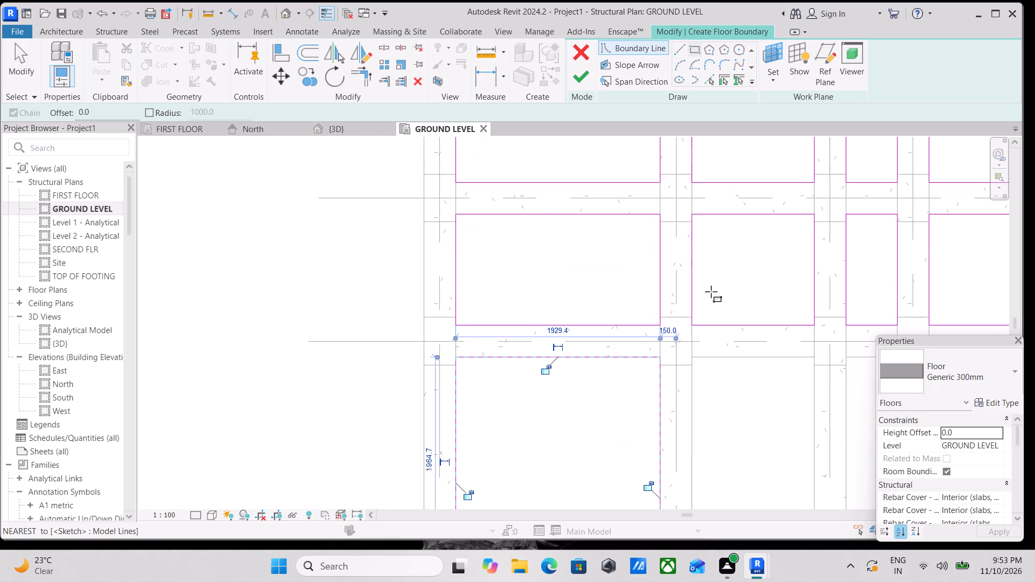
pyautogui.scroll(4, 710, 314)
pyautogui.scroll(2, 664, 358)
pyautogui.click(680, 344)
pyautogui.moveTo(772, 467); pyautogui.dragTo(675, 307, button='middle')
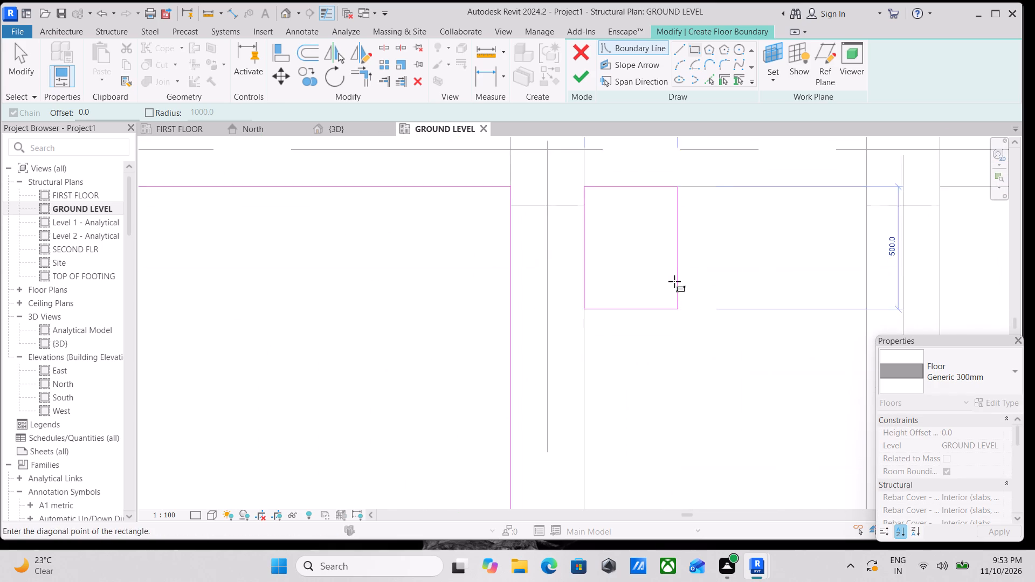
pyautogui.moveTo(778, 418); pyautogui.dragTo(716, 355, button='middle')
pyautogui.scroll(-2, 757, 401)
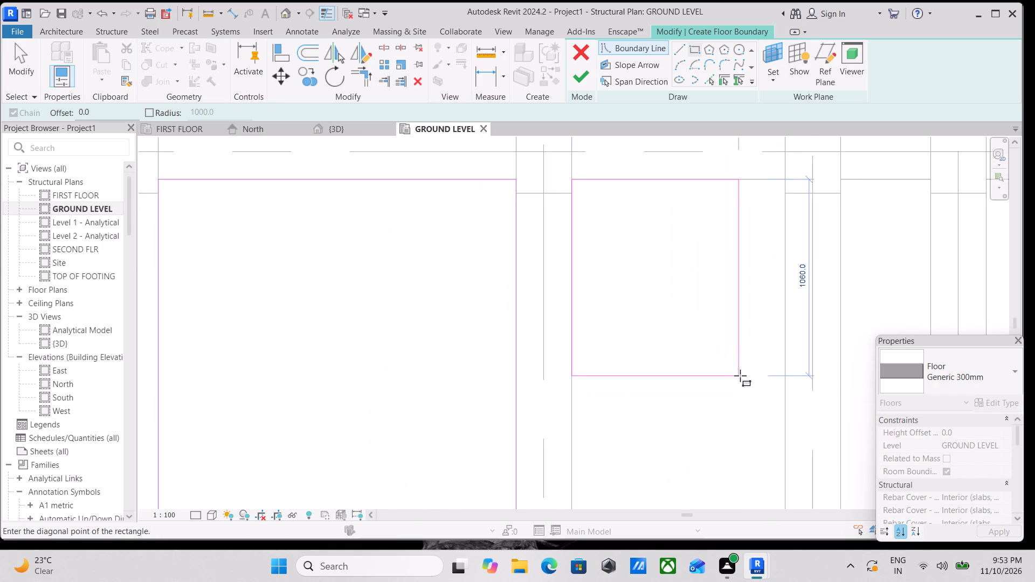
pyautogui.moveTo(740, 376); pyautogui.dragTo(705, 323, button='middle')
pyautogui.scroll(-1, 769, 428)
pyautogui.moveTo(767, 423); pyautogui.dragTo(718, 340, button='middle')
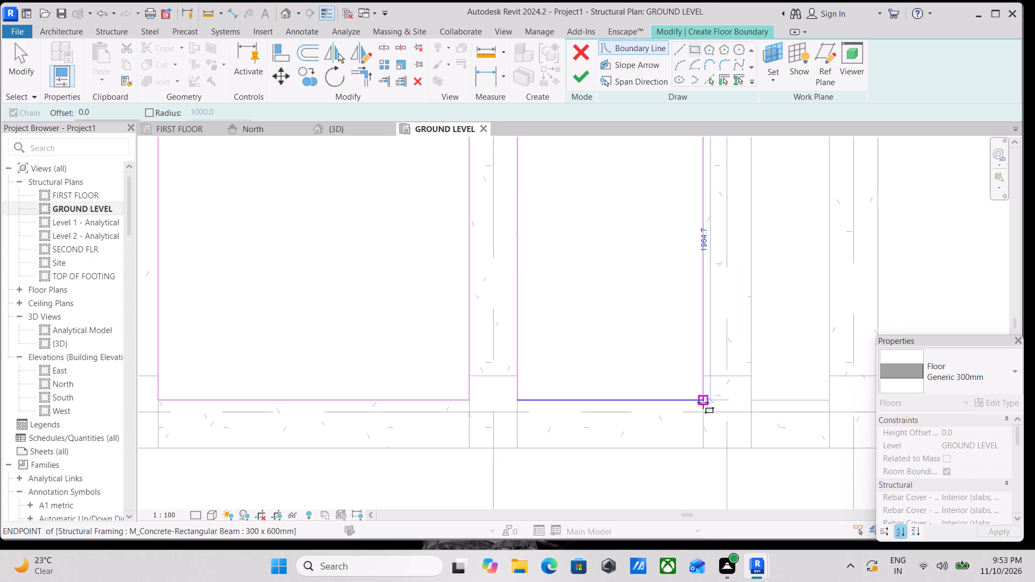
pyautogui.click(703, 403)
# Add a rectangular boundary to the floor sketch along the inner beam faces of narrow bay C–D between grids 6 and 7.
pyautogui.scroll(-3, 737, 329)
pyautogui.moveTo(737, 332); pyautogui.dragTo(702, 443, button='middle')
pyautogui.scroll(1, 709, 280)
pyautogui.click(709, 278)
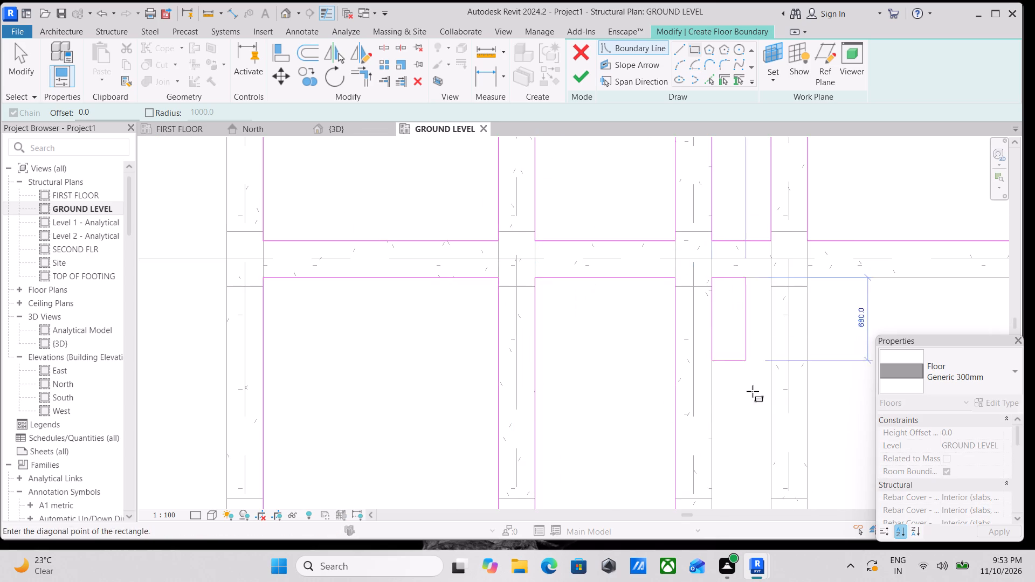
pyautogui.moveTo(755, 401); pyautogui.dragTo(725, 304, button='middle')
pyautogui.scroll(1, 726, 308)
pyautogui.click(748, 436)
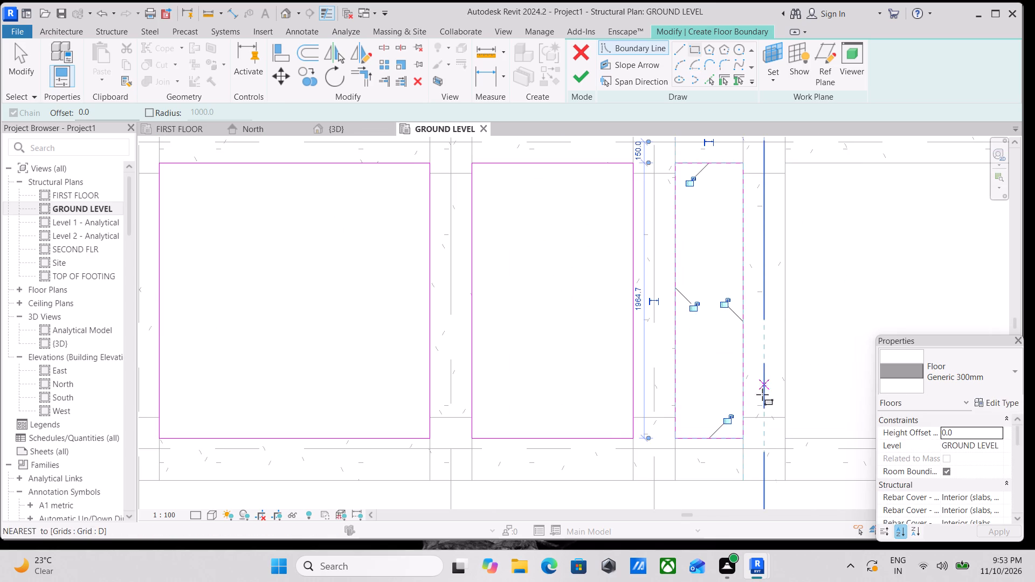
# Add a rectangular boundary to the floor sketch along the inner beam faces of bay D–E between grids 6 and 7.
pyautogui.scroll(3, 777, 492)
pyautogui.scroll(3, 737, 455)
pyautogui.scroll(-4, 640, 397)
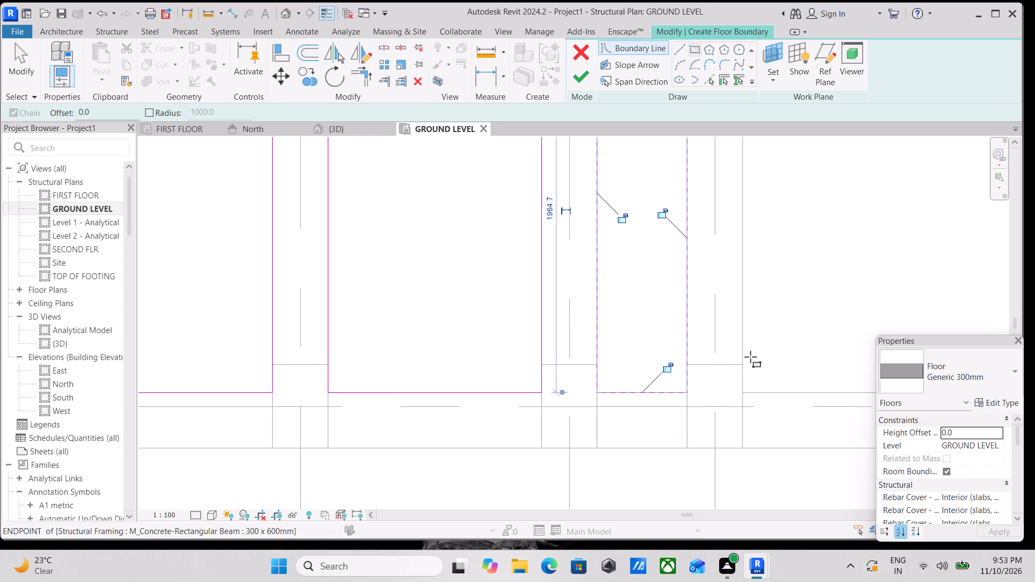
pyautogui.moveTo(750, 357); pyautogui.dragTo(653, 446, button='middle')
pyautogui.scroll(-9, 699, 354)
pyautogui.moveTo(715, 372); pyautogui.dragTo(715, 452, button='middle')
pyautogui.scroll(3, 699, 353)
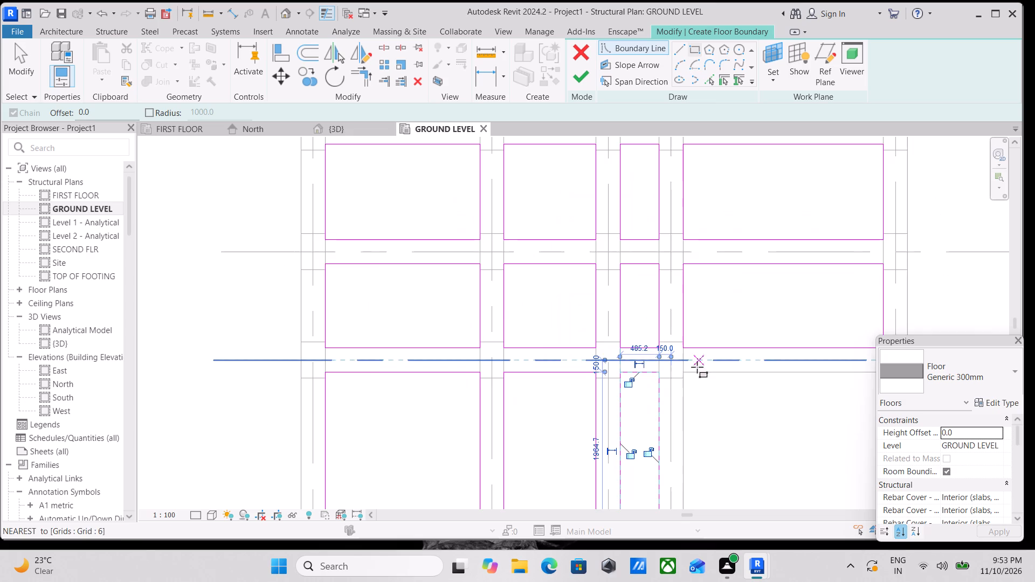
pyautogui.scroll(8, 697, 367)
pyautogui.click(668, 355)
pyautogui.moveTo(775, 446); pyautogui.dragTo(657, 302, button='middle')
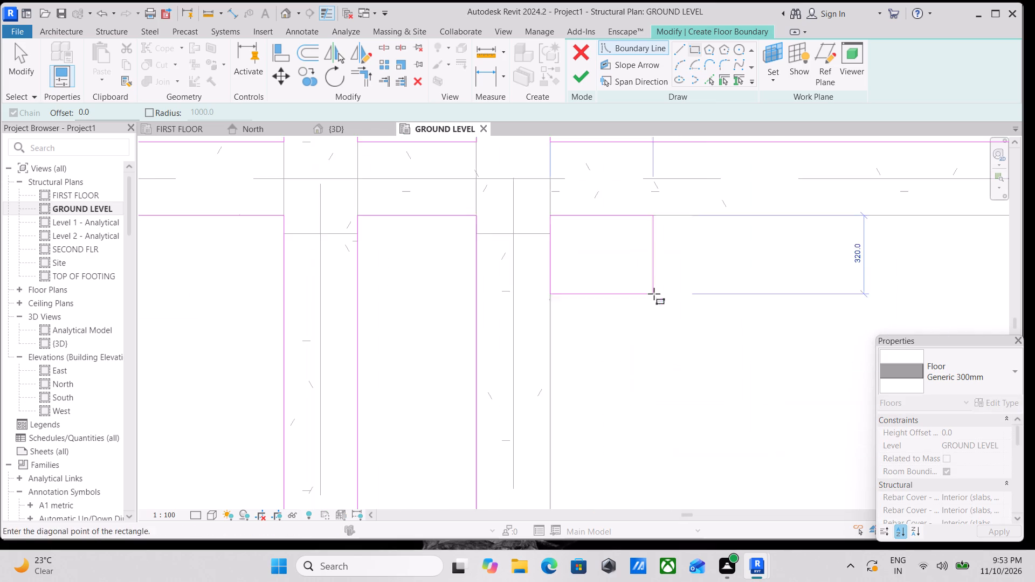
pyautogui.scroll(-3, 741, 397)
pyautogui.moveTo(743, 403); pyautogui.dragTo(674, 271, button='middle')
pyautogui.scroll(-1, 802, 369)
pyautogui.moveTo(801, 368); pyautogui.dragTo(712, 313, button='middle')
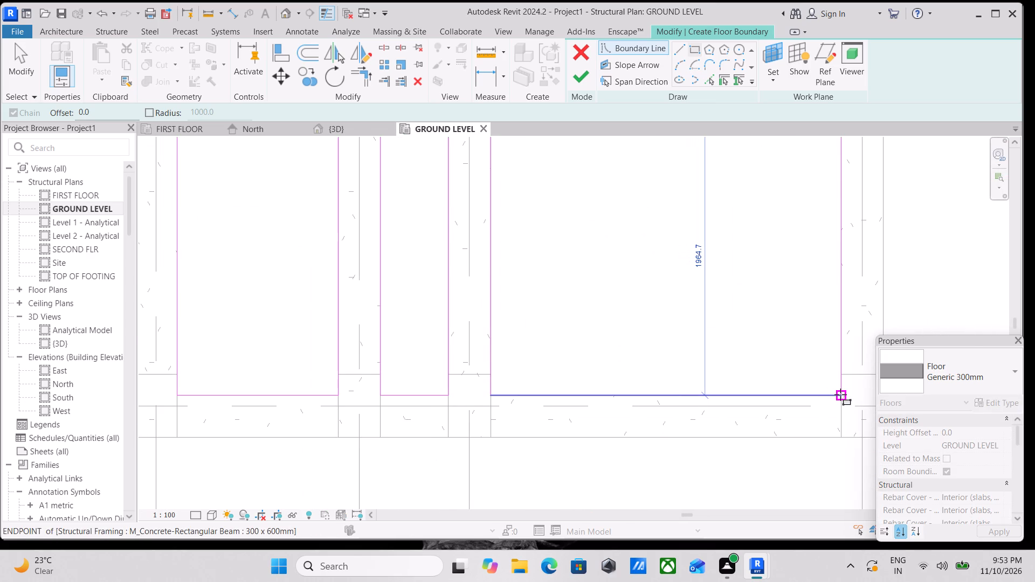
pyautogui.click(840, 394)
pyautogui.scroll(-5, 906, 455)
pyautogui.moveTo(683, 357); pyautogui.dragTo(703, 426, button='middle')
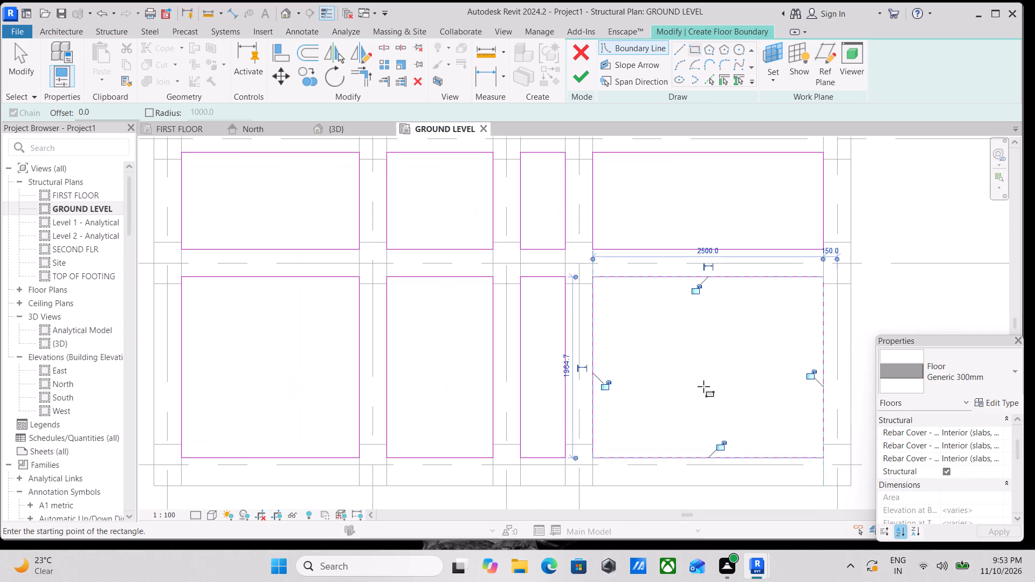
# Finish the floor boundary sketch to create the Generic 300mm ground level slabs, and clear the selection.
pyautogui.moveTo(631, 227); pyautogui.dragTo(692, 237, button='right')
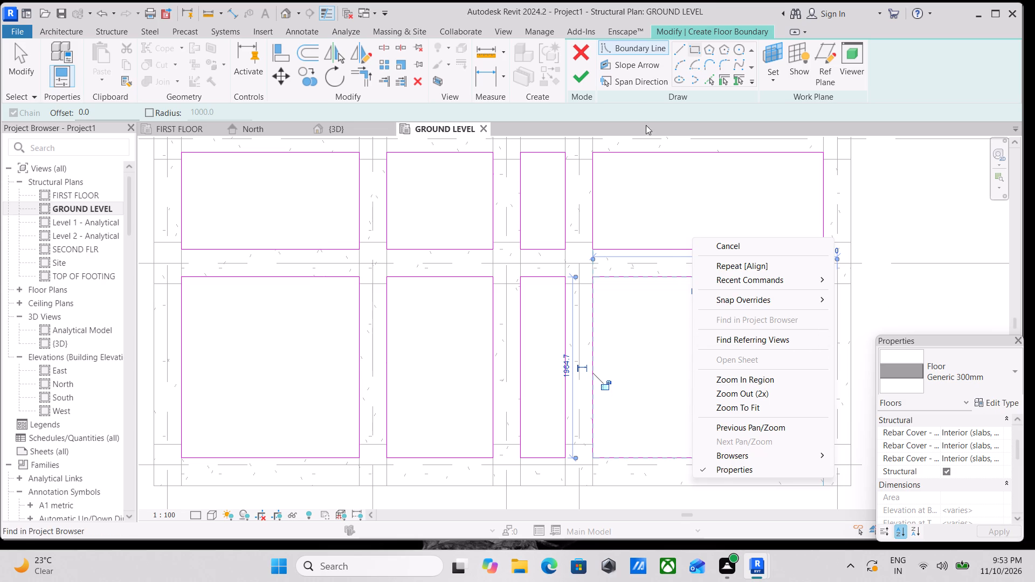
pyautogui.moveTo(636, 102); pyautogui.dragTo(582, 70)
pyautogui.click(586, 78)
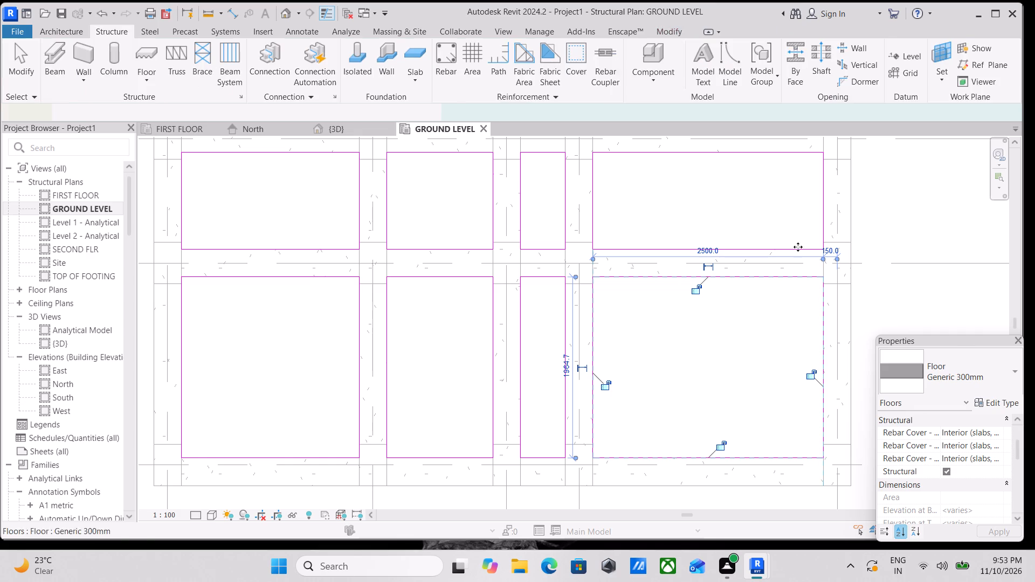
pyautogui.scroll(-14, 644, 312)
pyautogui.moveTo(646, 312); pyautogui.dragTo(650, 324, button='middle')
pyautogui.scroll(2, 652, 324)
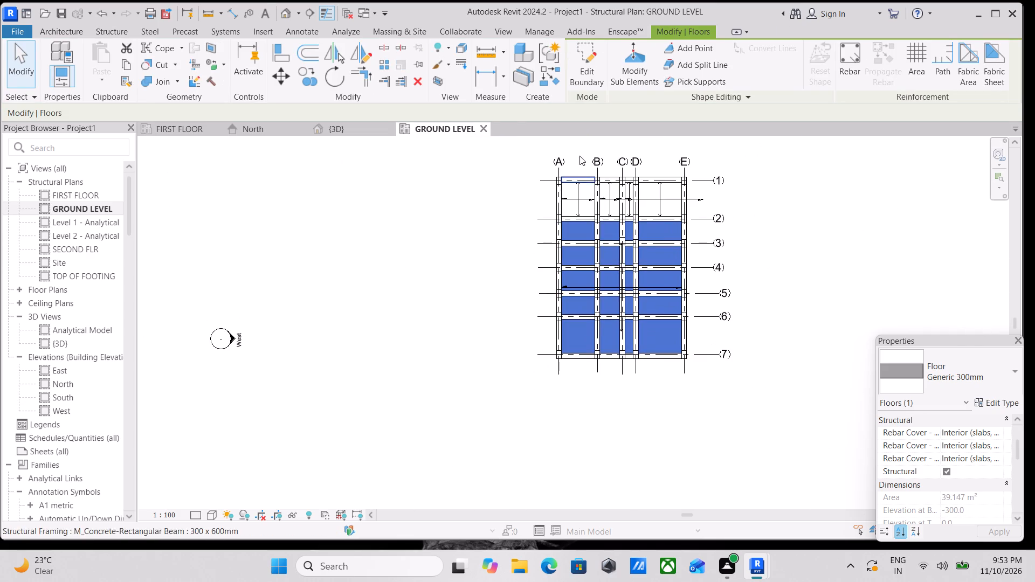
pyautogui.scroll(3, 620, 272)
pyautogui.press('`')
pyautogui.scroll(-3, 620, 278)
pyautogui.press('Escape')
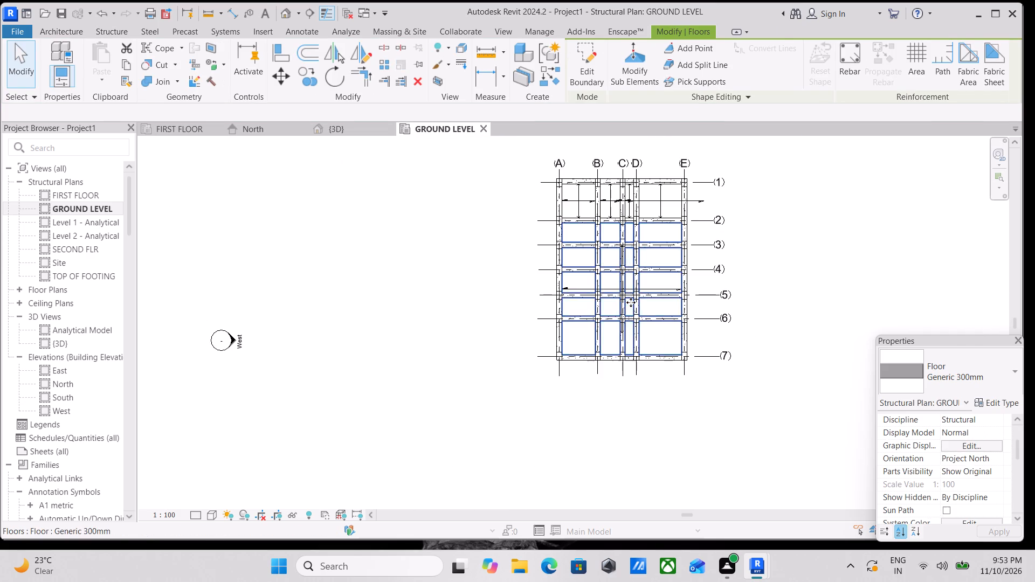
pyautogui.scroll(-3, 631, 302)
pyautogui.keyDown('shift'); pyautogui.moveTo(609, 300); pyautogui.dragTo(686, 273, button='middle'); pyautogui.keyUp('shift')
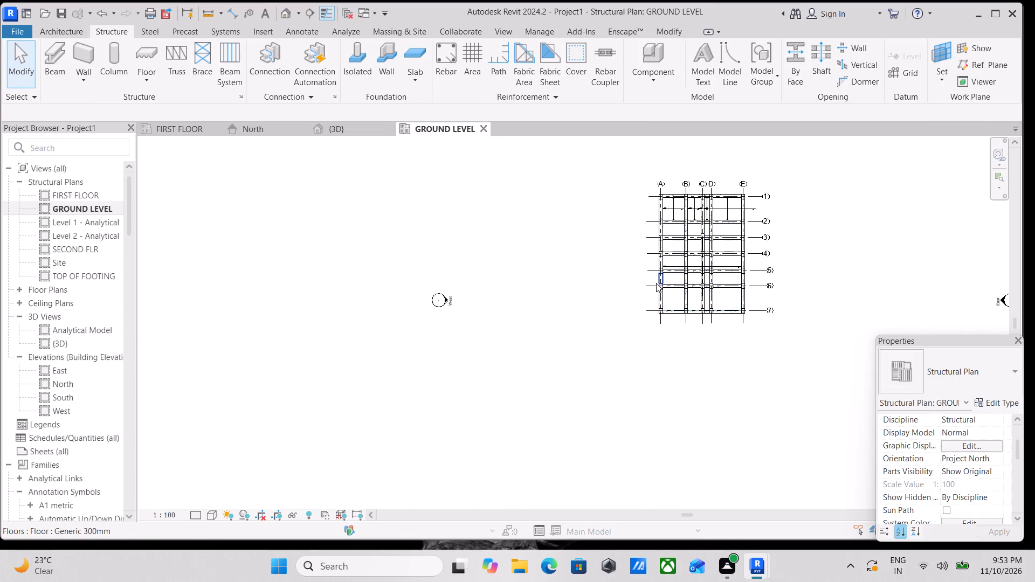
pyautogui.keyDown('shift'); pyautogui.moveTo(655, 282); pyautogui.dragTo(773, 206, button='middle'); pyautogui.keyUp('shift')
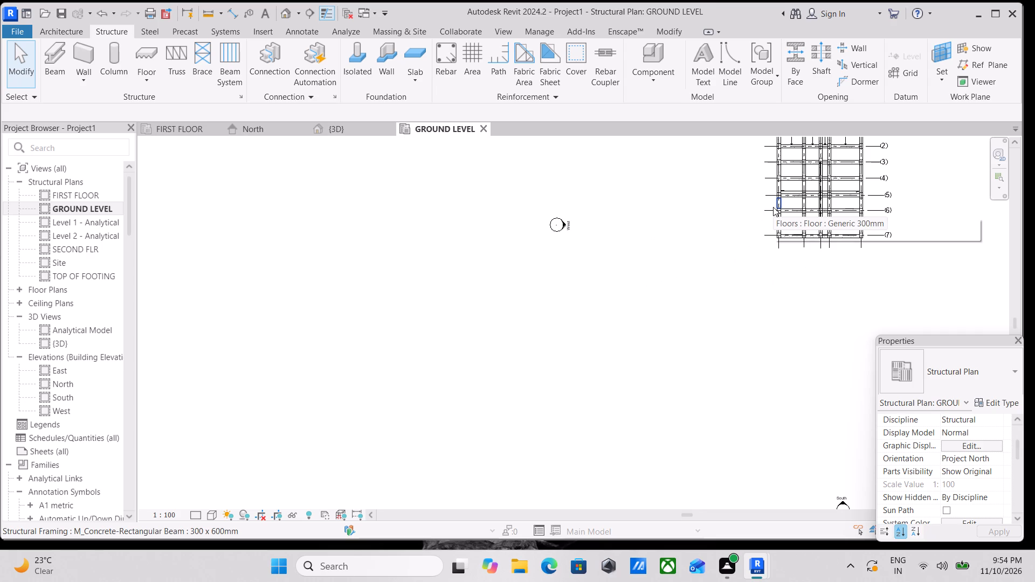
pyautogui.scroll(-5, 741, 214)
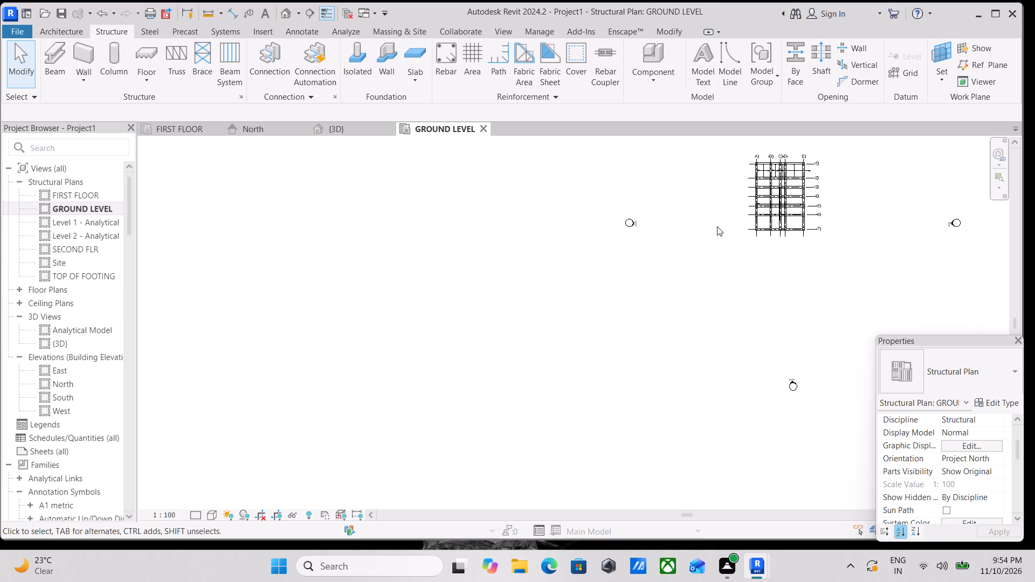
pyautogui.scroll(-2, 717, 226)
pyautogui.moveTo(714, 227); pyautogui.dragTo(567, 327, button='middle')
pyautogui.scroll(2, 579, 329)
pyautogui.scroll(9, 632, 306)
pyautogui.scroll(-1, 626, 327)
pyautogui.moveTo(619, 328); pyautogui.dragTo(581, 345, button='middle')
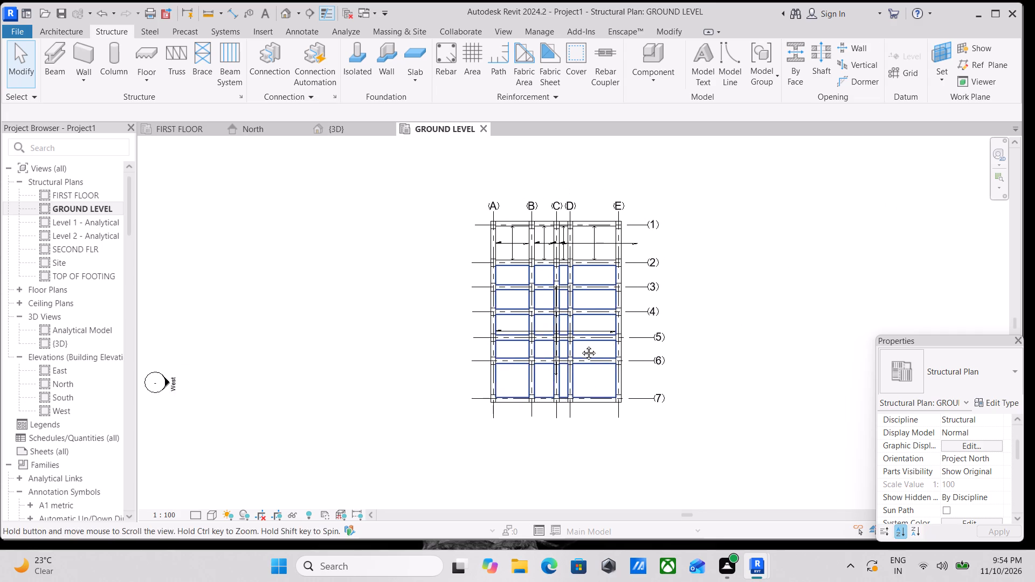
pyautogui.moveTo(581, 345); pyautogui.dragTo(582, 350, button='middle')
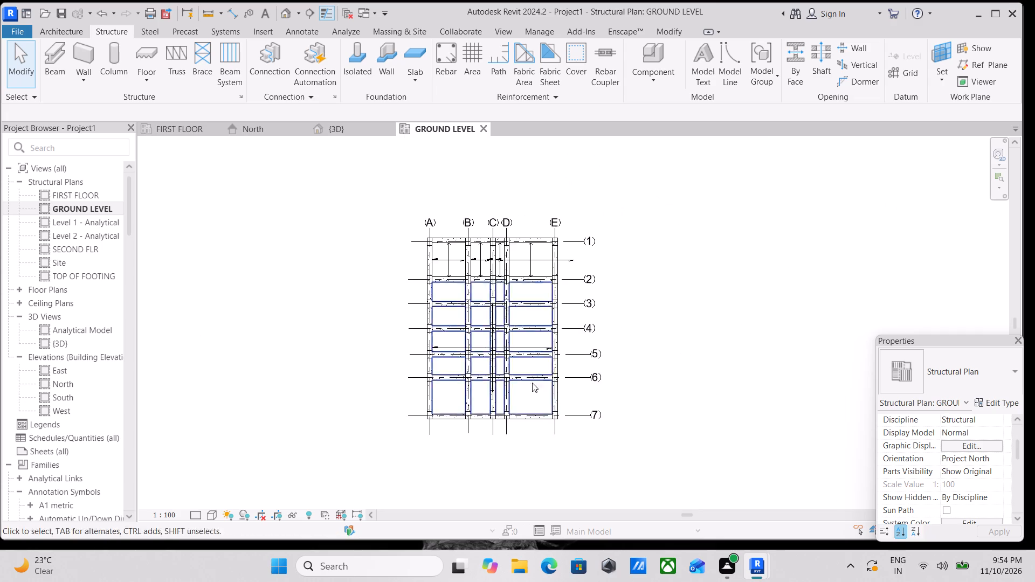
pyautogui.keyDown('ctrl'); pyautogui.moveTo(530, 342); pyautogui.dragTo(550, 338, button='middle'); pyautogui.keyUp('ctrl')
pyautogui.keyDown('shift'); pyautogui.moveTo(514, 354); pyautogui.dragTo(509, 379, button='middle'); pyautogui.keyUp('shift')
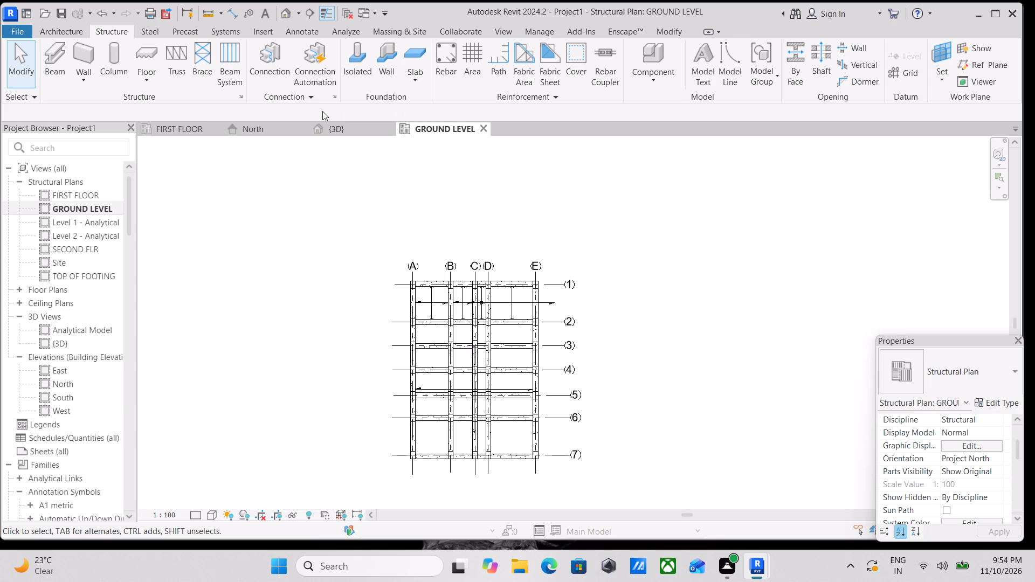
# Examine the ground level slabs, beams, columns and footings in the 3D view from above and from underneath.
pyautogui.click(337, 131)
pyautogui.keyDown('shift'); pyautogui.scroll(-1, 440, 308); pyautogui.keyUp('shift')
pyautogui.moveTo(531, 296); pyautogui.dragTo(313, 211, button='middle')
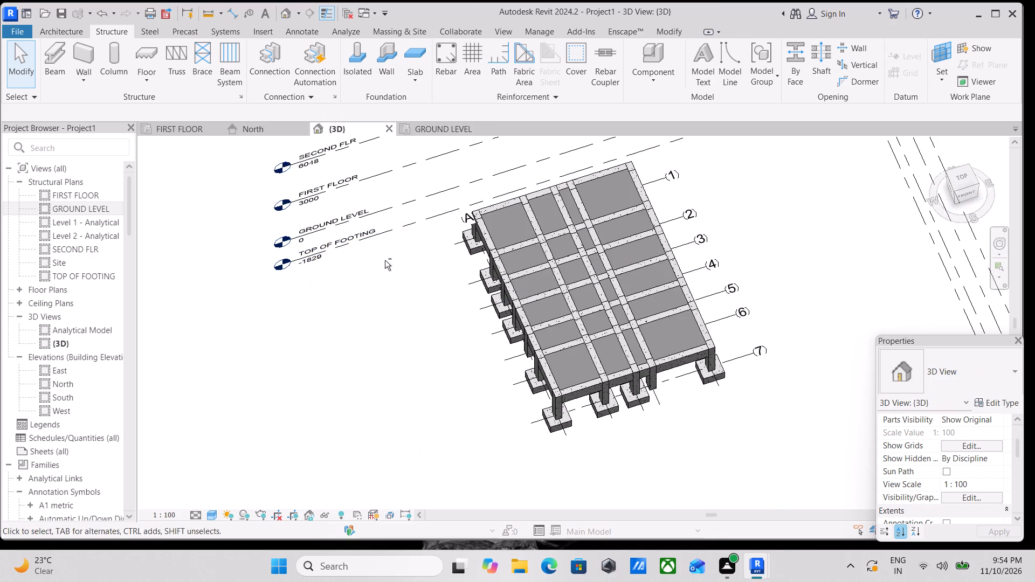
pyautogui.keyDown('shift'); pyautogui.moveTo(492, 318); pyautogui.dragTo(655, 183, button='middle'); pyautogui.keyUp('shift')
pyautogui.keyDown('shift'); pyautogui.moveTo(673, 291); pyautogui.dragTo(534, 199, button='middle'); pyautogui.keyUp('shift')
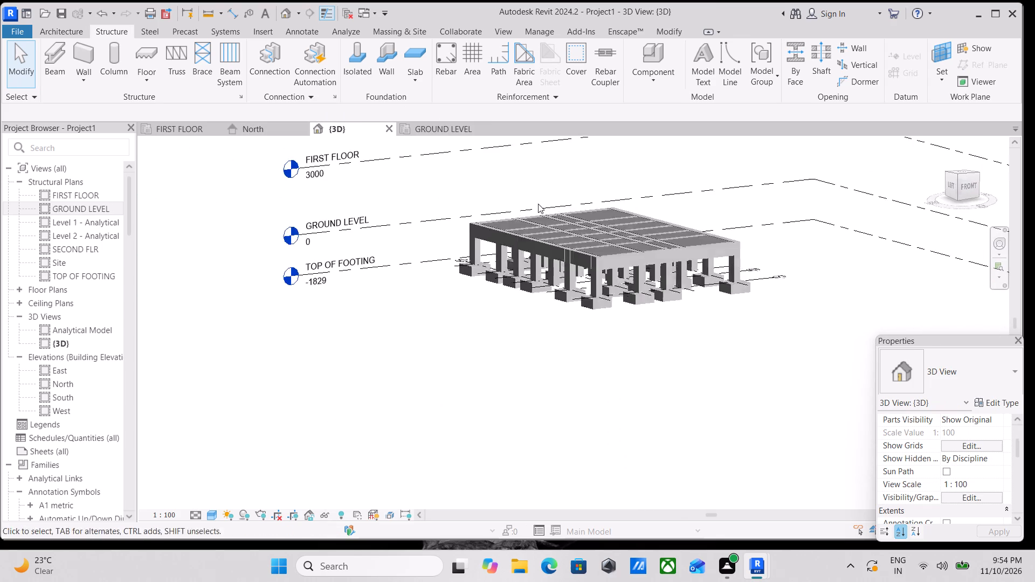
pyautogui.keyDown('shift'); pyautogui.moveTo(565, 250); pyautogui.dragTo(368, 102, button='middle'); pyautogui.keyUp('shift')
pyautogui.keyDown('shift'); pyautogui.scroll(-1, 394, 108); pyautogui.keyUp('shift')
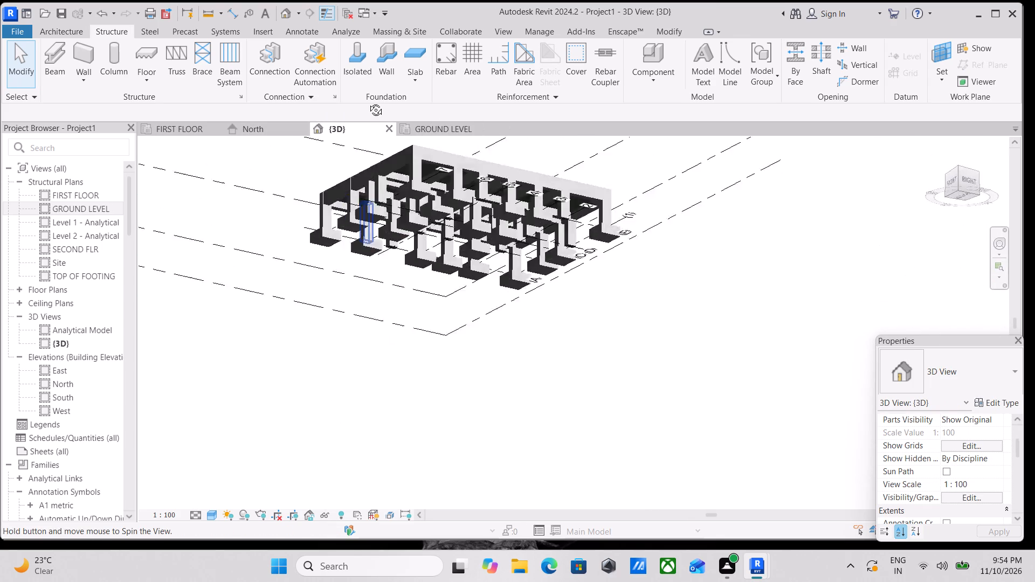
pyautogui.keyDown('shift'); pyautogui.moveTo(368, 102); pyautogui.dragTo(660, 110, button='middle'); pyautogui.keyUp('shift')
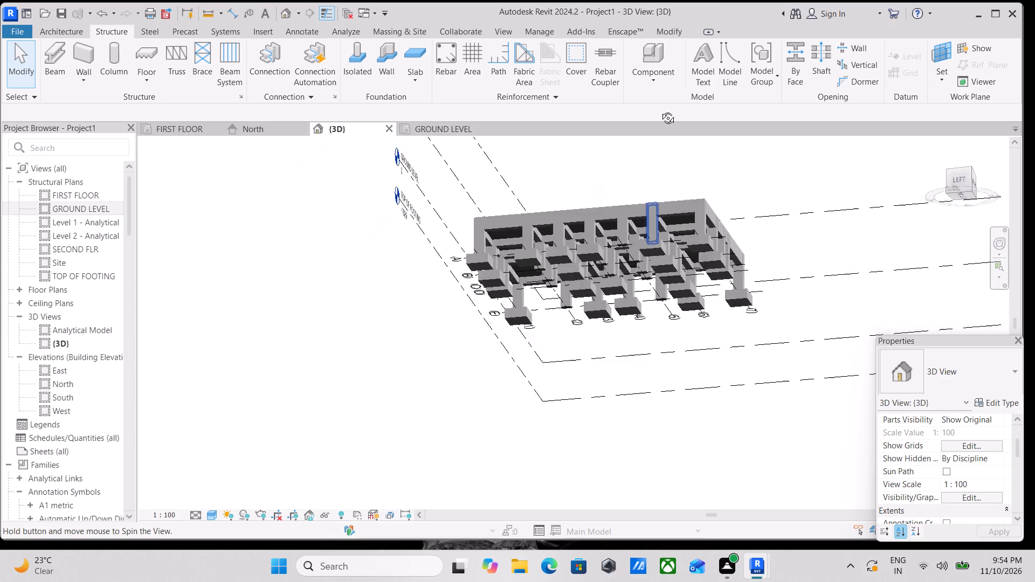
pyautogui.keyDown('shift'); pyautogui.moveTo(660, 110); pyautogui.dragTo(531, 24, button='middle'); pyautogui.keyUp('shift')
pyautogui.scroll(3, 608, 261)
pyautogui.scroll(2, 508, 169)
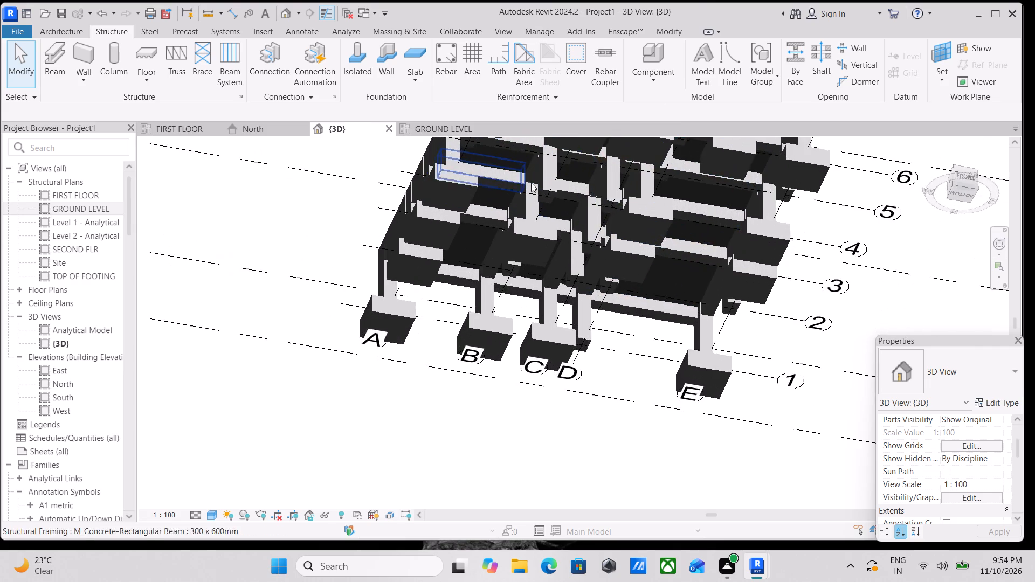
# Delete four interior 300 x 450mm concrete columns that have no footings beneath them, working from the underside in 3D.
pyautogui.keyDown('shift'); pyautogui.moveTo(541, 194); pyautogui.dragTo(560, 262, button='middle'); pyautogui.keyUp('shift')
pyautogui.keyDown('shift'); pyautogui.click(571, 243); pyautogui.keyUp('shift')
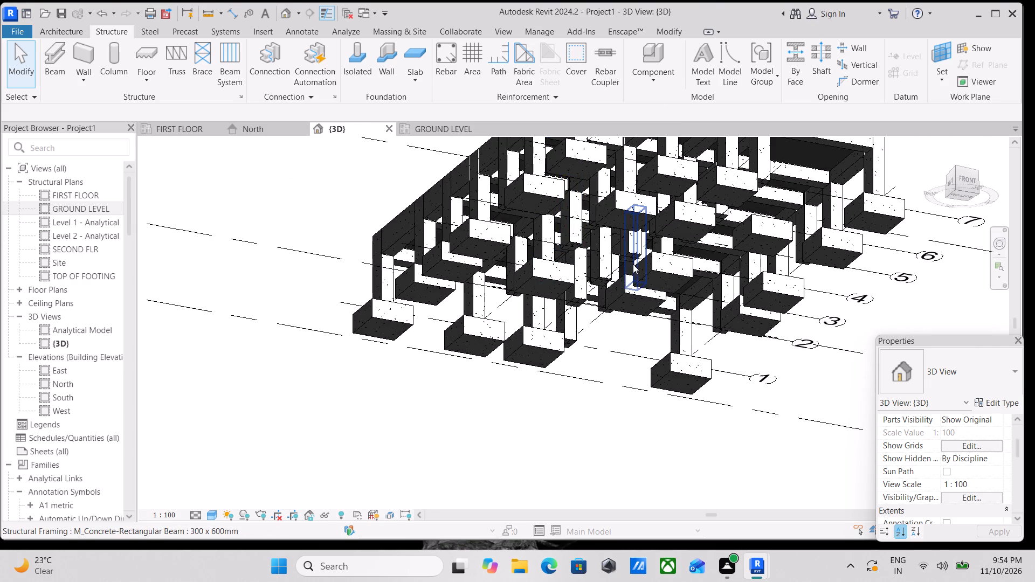
pyautogui.scroll(3, 563, 230)
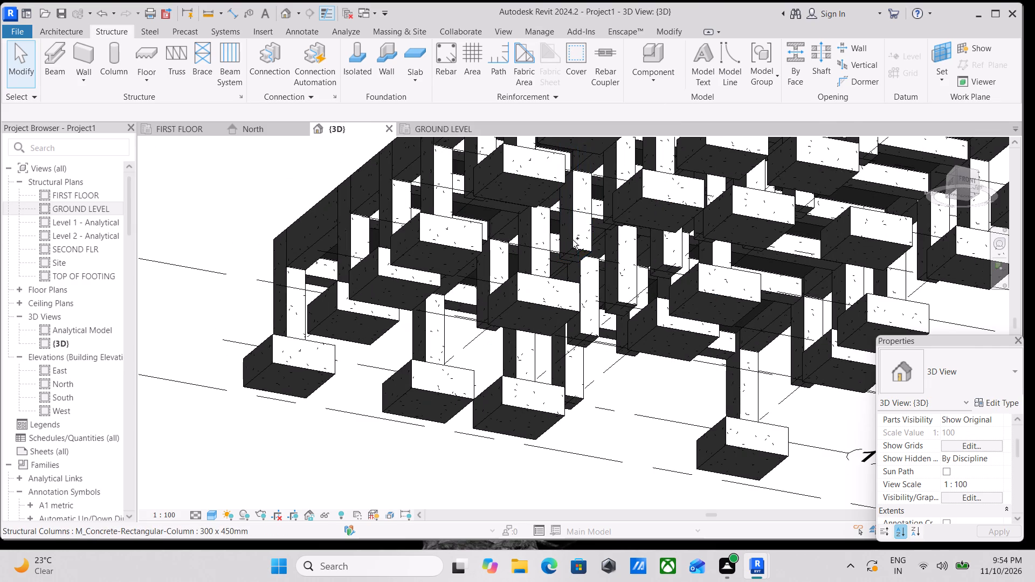
pyautogui.keyDown('ctrl'); pyautogui.click(579, 245); pyautogui.keyUp('ctrl')
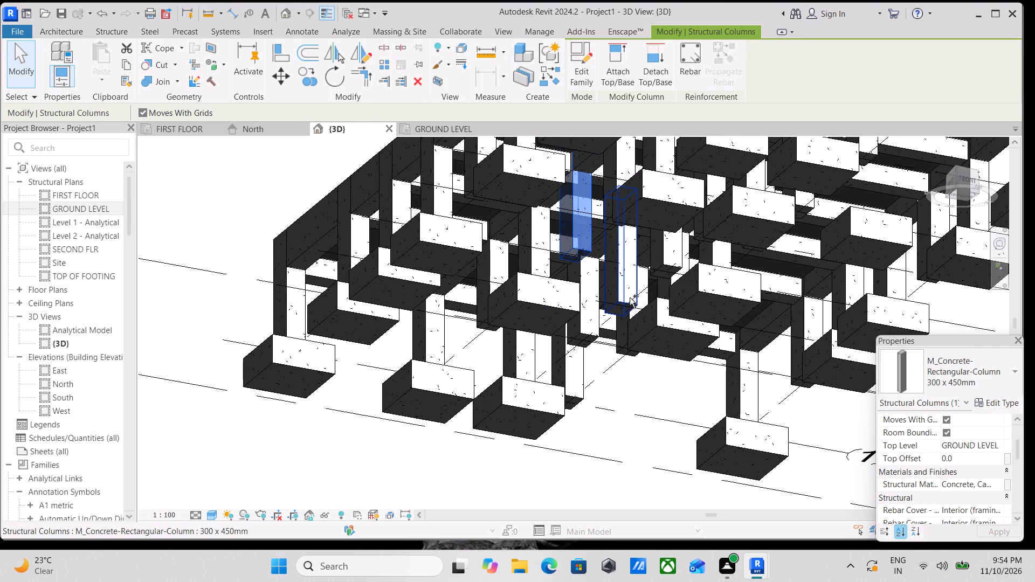
pyautogui.keyDown('ctrl'); pyautogui.scroll(6, 622, 307); pyautogui.keyUp('ctrl')
pyautogui.keyDown('ctrl'); pyautogui.click(619, 295); pyautogui.keyUp('ctrl')
pyautogui.keyDown('ctrl'); pyautogui.scroll(-1, 619, 295); pyautogui.keyUp('ctrl')
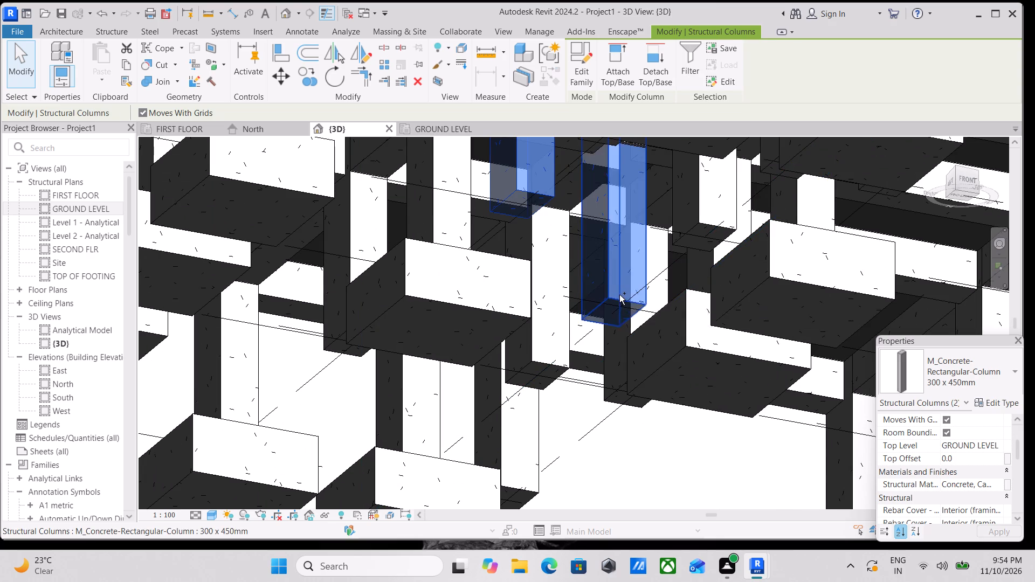
pyautogui.keyDown('ctrl'); pyautogui.scroll(-2, 619, 295); pyautogui.keyUp('ctrl')
pyautogui.keyDown('ctrl'); pyautogui.click(707, 236); pyautogui.keyUp('ctrl')
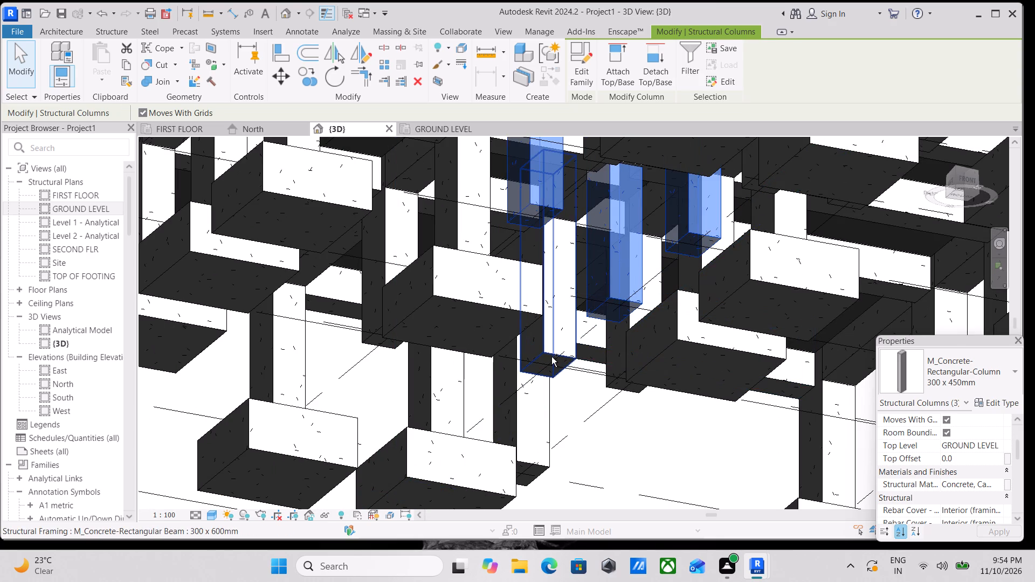
pyautogui.keyDown('ctrl'); pyautogui.click(551, 357); pyautogui.keyUp('ctrl')
pyautogui.keyDown('ctrl'); pyautogui.scroll(-6, 551, 357); pyautogui.keyUp('ctrl')
pyautogui.keyDown('ctrl'); pyautogui.moveTo(551, 357); pyautogui.dragTo(600, 380, button='middle'); pyautogui.keyUp('ctrl')
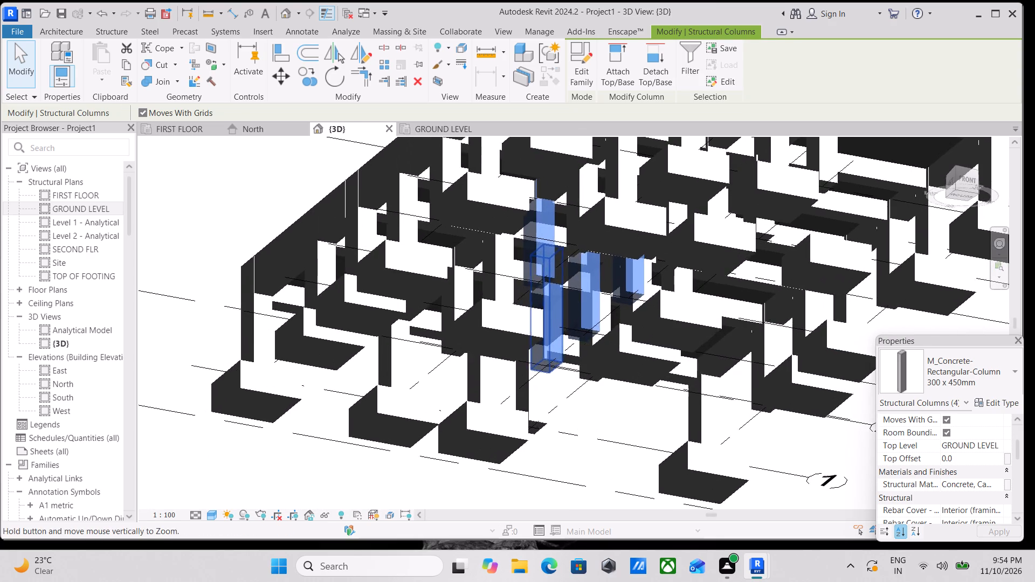
pyautogui.keyDown('ctrl'); pyautogui.moveTo(600, 380); pyautogui.dragTo(599, 380, button='middle'); pyautogui.keyUp('ctrl')
pyautogui.scroll(-8, 599, 379)
pyautogui.scroll(8, 615, 398)
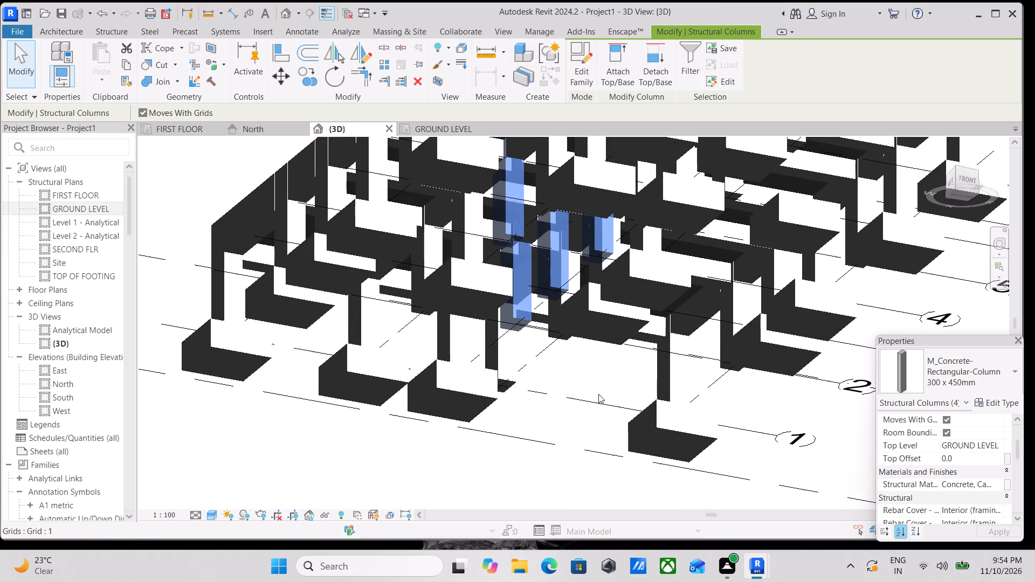
pyautogui.rightClick(530, 376)
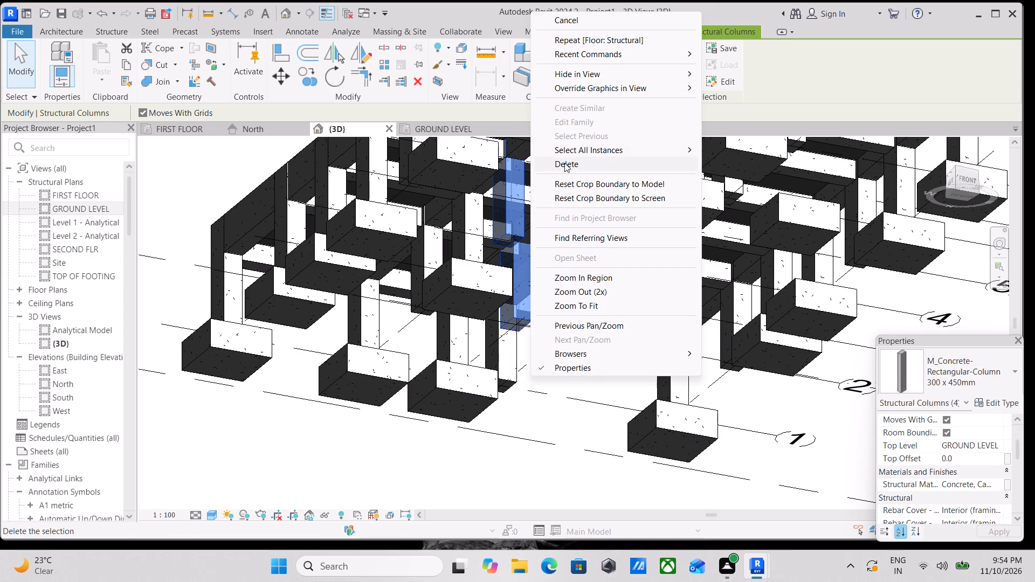
pyautogui.click(564, 162)
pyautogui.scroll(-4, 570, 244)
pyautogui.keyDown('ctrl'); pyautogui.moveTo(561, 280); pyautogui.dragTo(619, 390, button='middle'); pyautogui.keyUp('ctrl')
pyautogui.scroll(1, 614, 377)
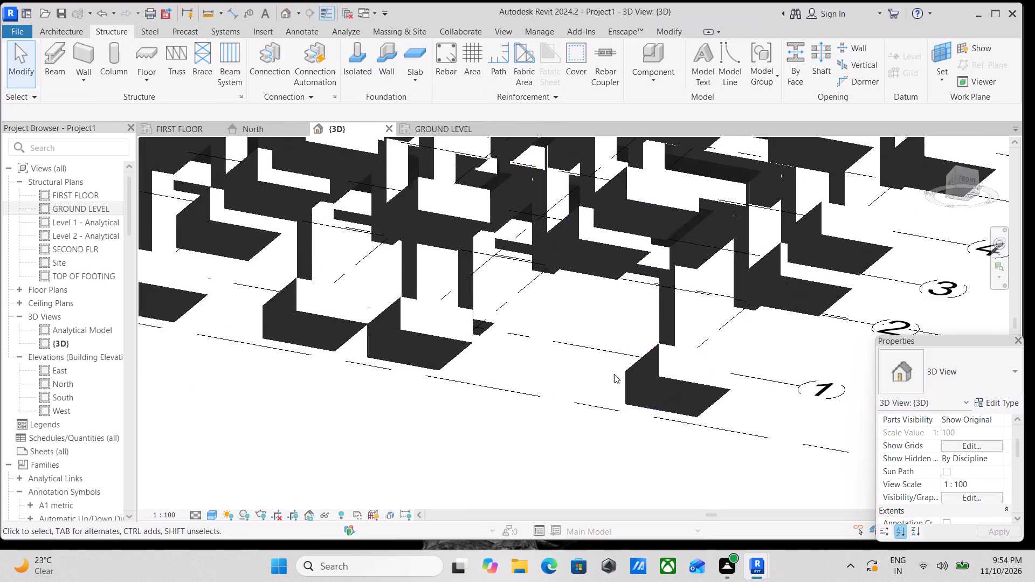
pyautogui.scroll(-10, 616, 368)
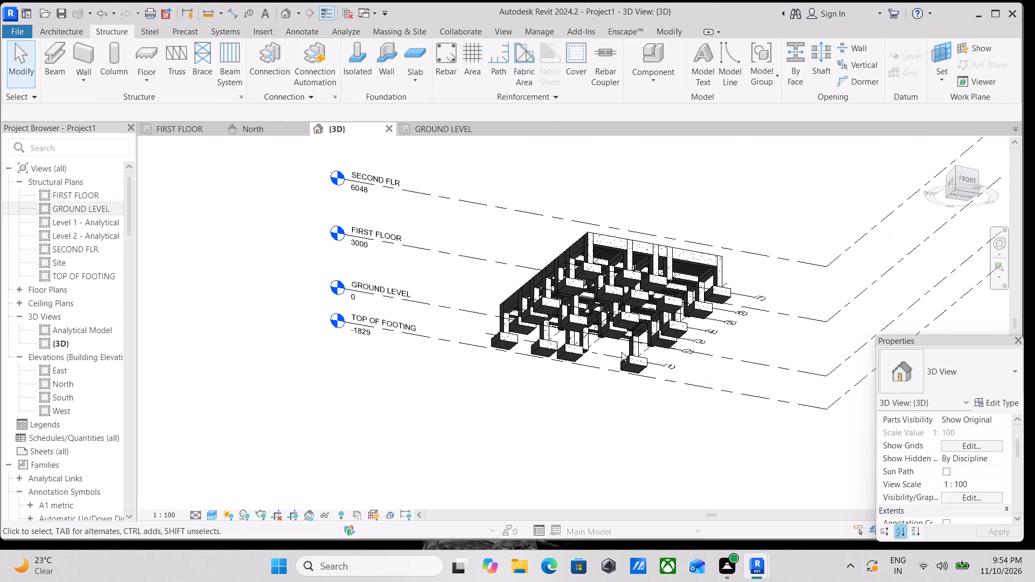
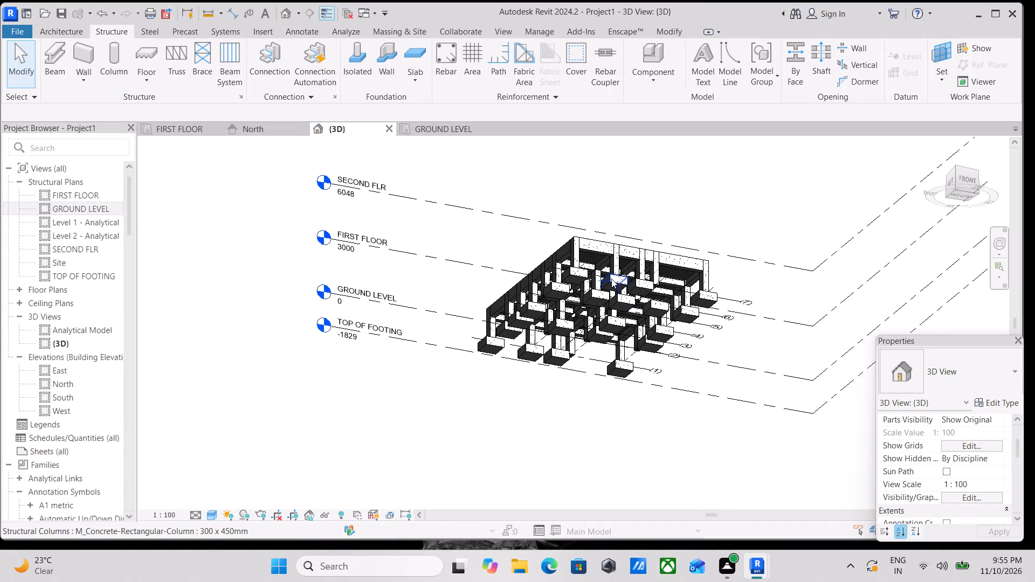
# Undo the deletion of the interior 300 x 450mm concrete columns under the ground level beams.
pyautogui.keyDown('shift'); pyautogui.moveTo(599, 310); pyautogui.dragTo(594, 400, button='middle'); pyautogui.keyUp('shift')
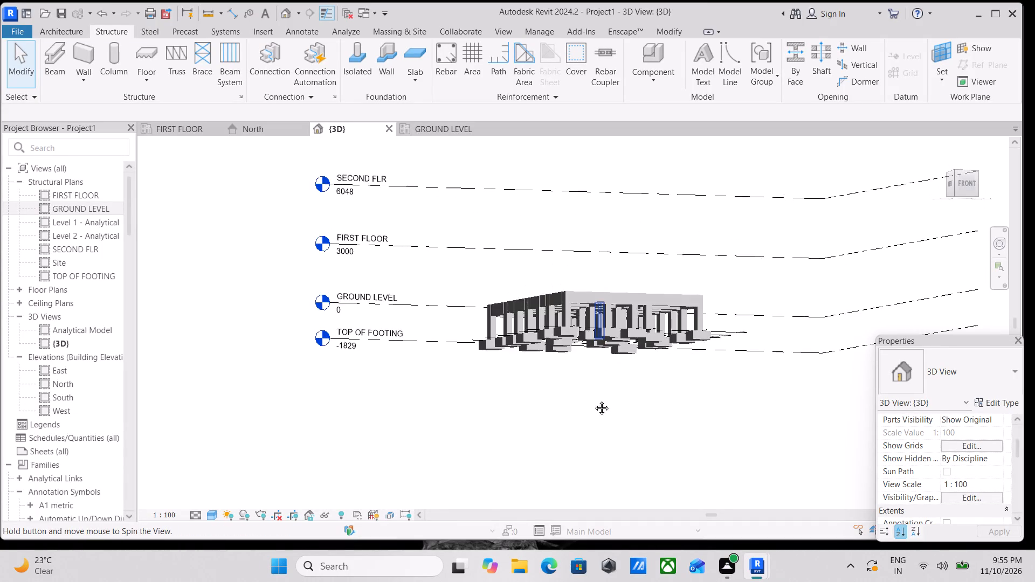
pyautogui.keyDown('shift'); pyautogui.moveTo(594, 400); pyautogui.dragTo(594, 399, button='middle'); pyautogui.keyUp('shift')
pyautogui.keyDown('shift'); pyautogui.moveTo(577, 311); pyautogui.dragTo(672, 474, button='middle'); pyautogui.keyUp('shift')
pyautogui.keyDown('shift'); pyautogui.moveTo(658, 403); pyautogui.dragTo(688, 459, button='middle'); pyautogui.keyUp('shift')
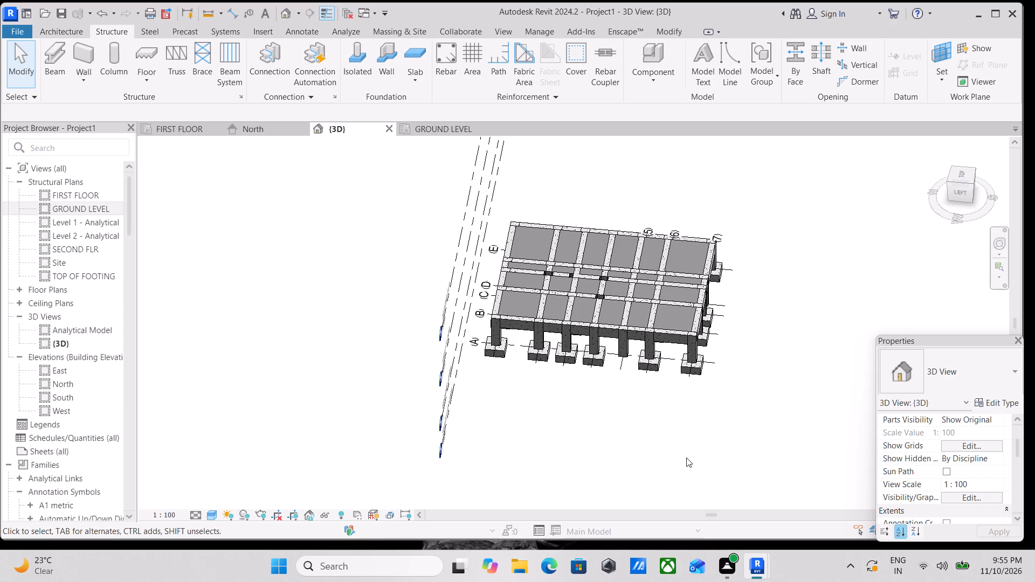
pyautogui.scroll(-2, 687, 458)
pyautogui.scroll(3, 703, 450)
pyautogui.scroll(3, 702, 389)
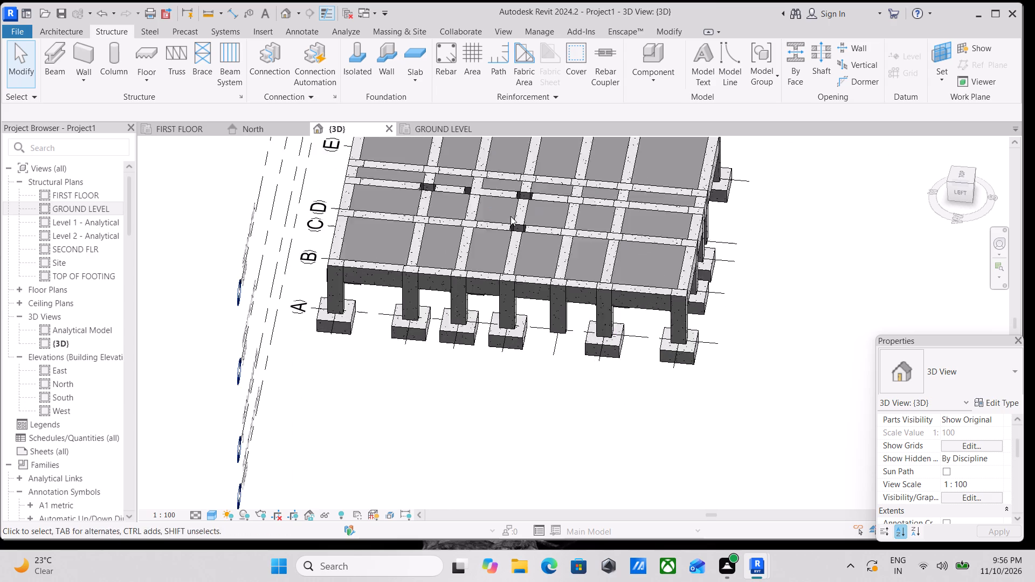
pyautogui.scroll(3, 506, 210)
pyautogui.moveTo(530, 236); pyautogui.dragTo(583, 312, button='middle')
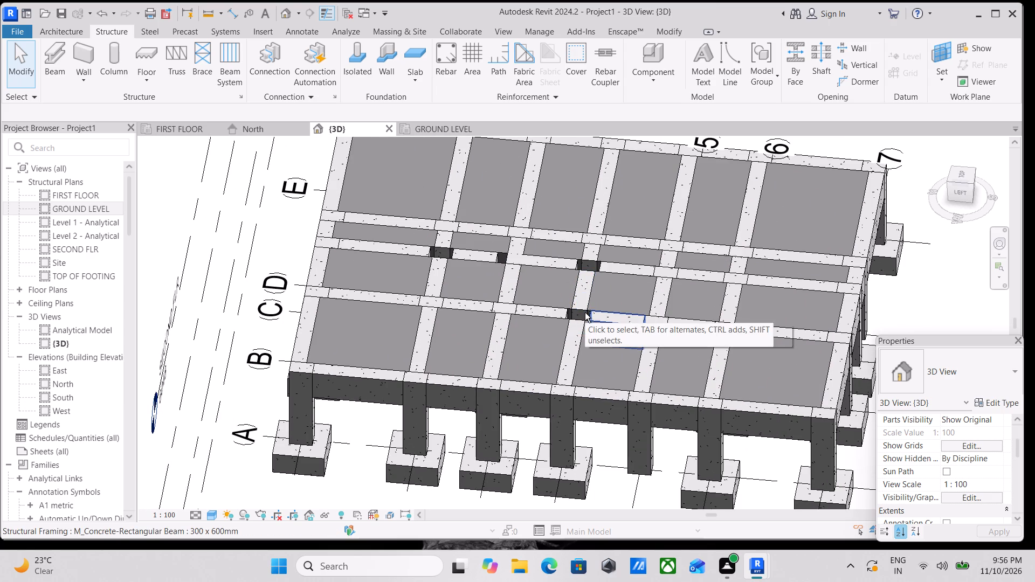
pyautogui.hotkey('ctrl', 'z')
pyautogui.hotkey('ctrl', 'z')
# Open the TOP OF FOOTING structural plan.
pyautogui.scroll(-7, 589, 313)
pyautogui.moveTo(622, 307); pyautogui.dragTo(597, 356, button='middle')
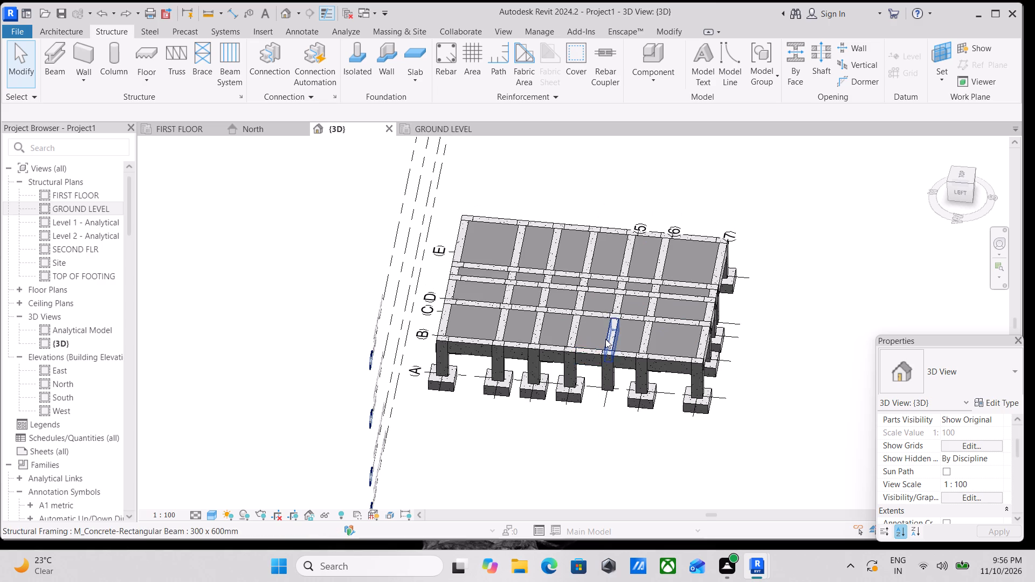
pyautogui.scroll(-1, 605, 339)
pyautogui.keyDown('shift'); pyautogui.moveTo(596, 360); pyautogui.dragTo(430, 213, button='middle'); pyautogui.keyUp('shift')
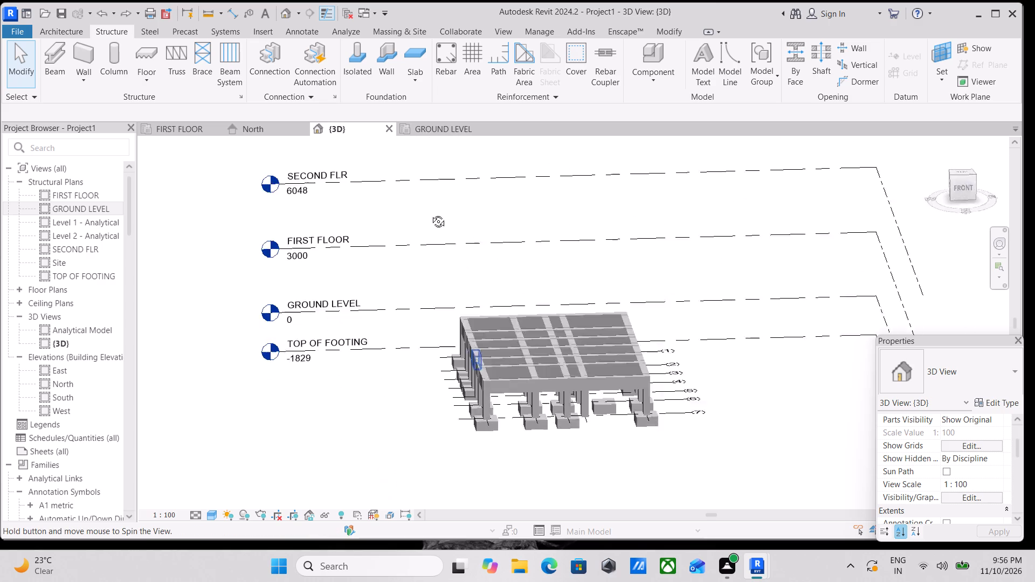
pyautogui.keyDown('shift'); pyautogui.moveTo(430, 213); pyautogui.dragTo(506, 232, button='middle'); pyautogui.keyUp('shift')
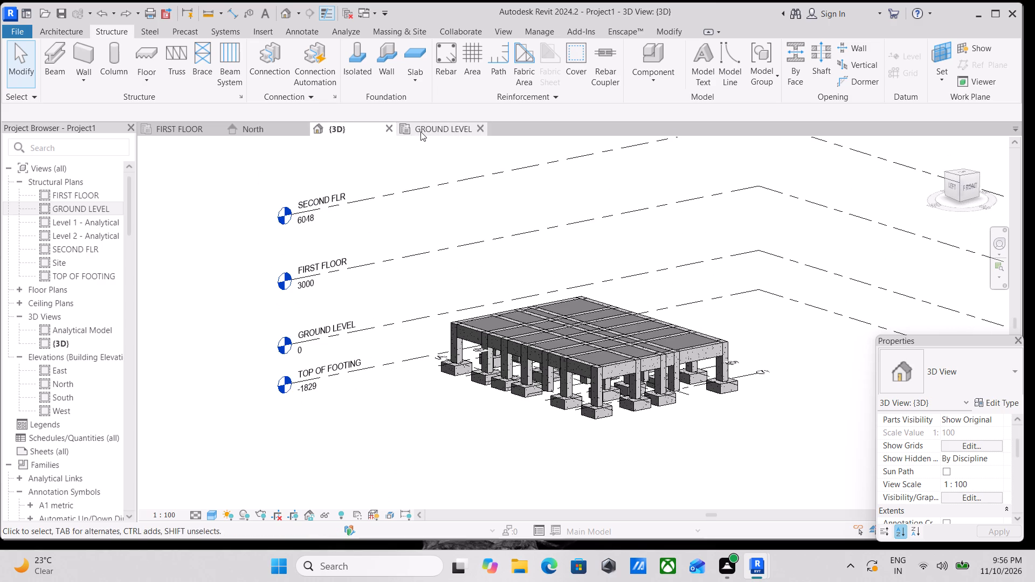
pyautogui.click(420, 131)
pyautogui.scroll(-2, 423, 153)
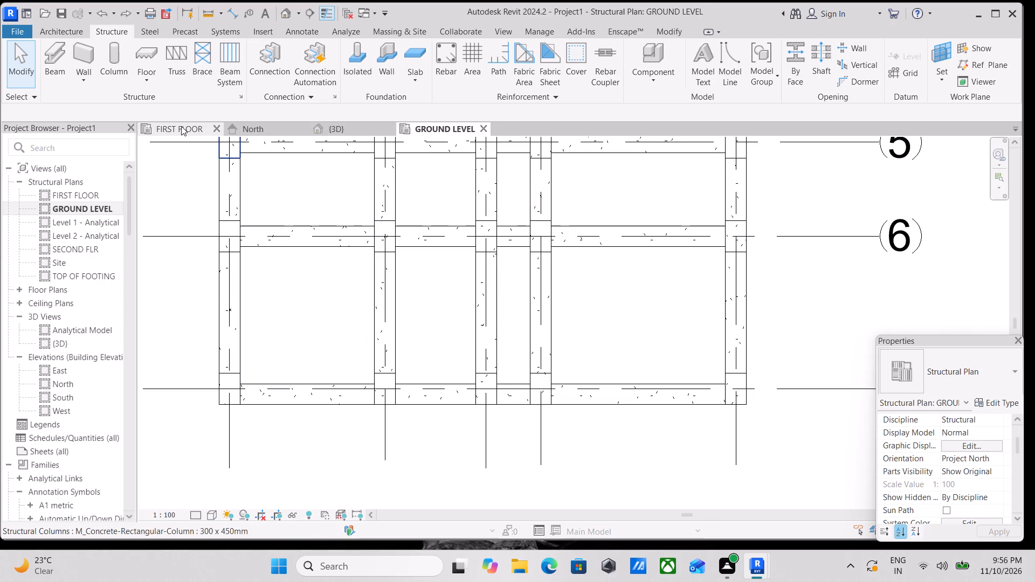
pyautogui.click(181, 126)
pyautogui.doubleClick(78, 278)
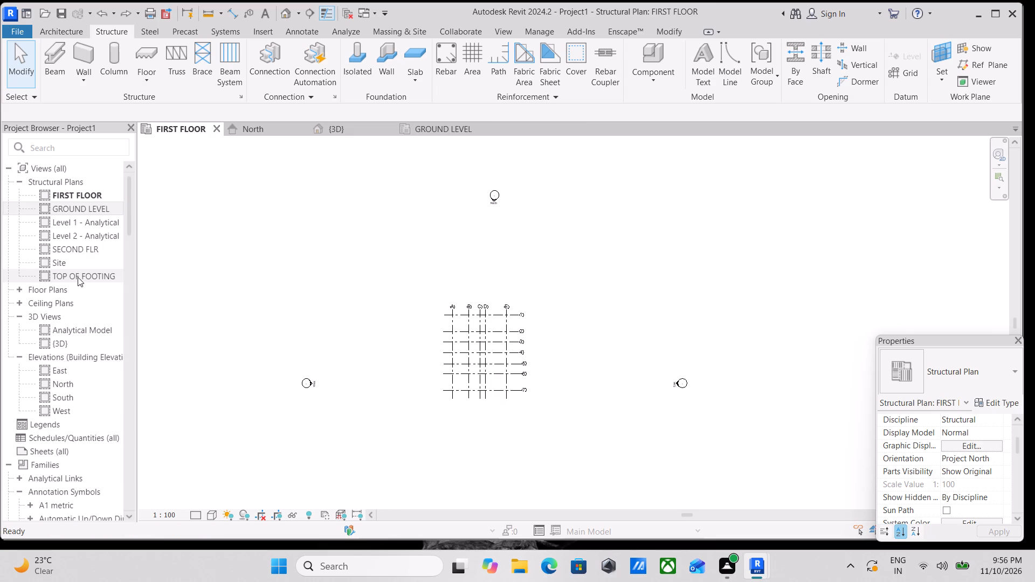
# Temporarily hide the reference raster image in the footing plan.
pyautogui.scroll(6, 599, 403)
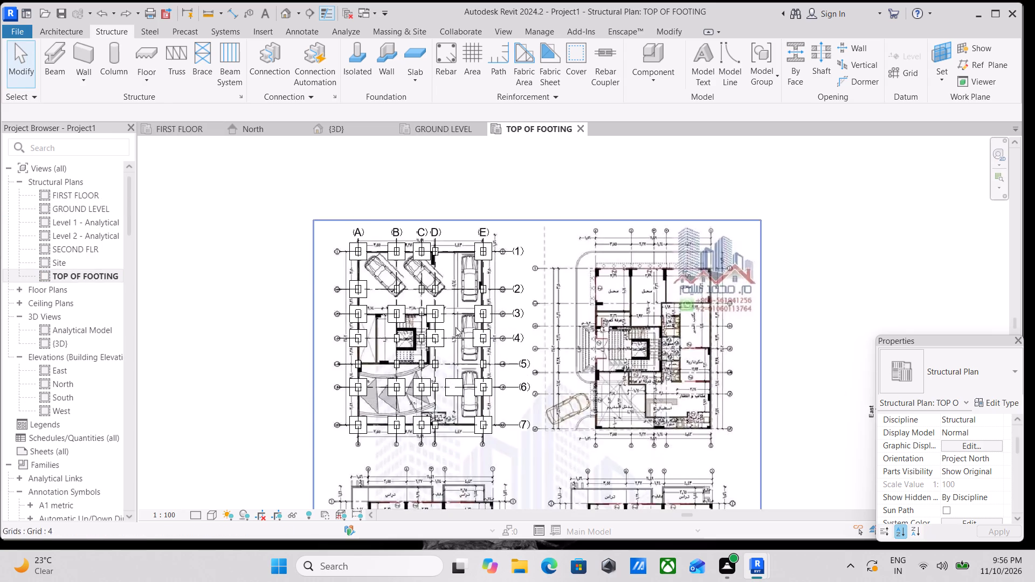
pyautogui.scroll(4, 456, 327)
pyautogui.moveTo(495, 292); pyautogui.dragTo(533, 344, button='middle')
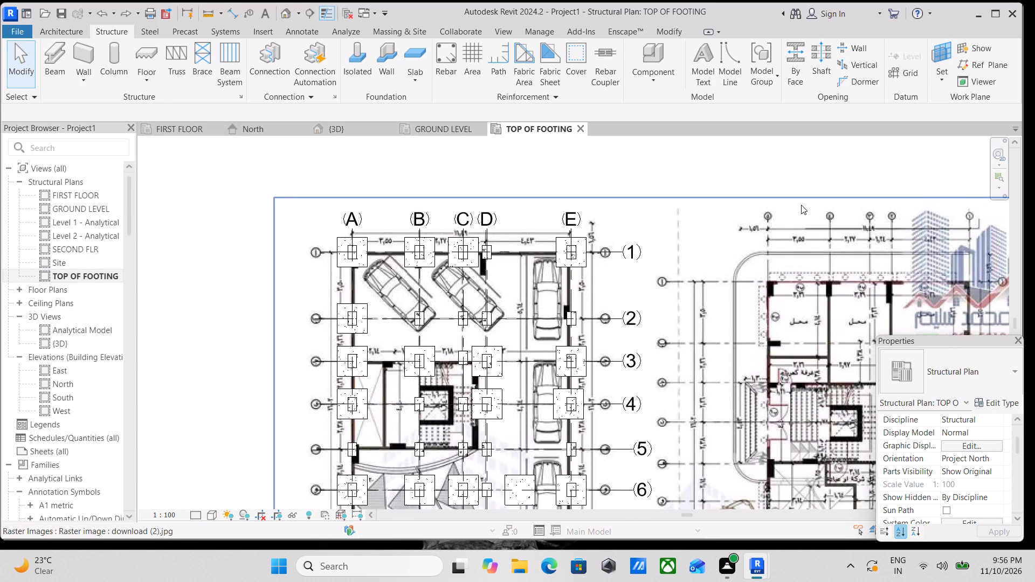
pyautogui.click(801, 204)
pyautogui.write('hh')
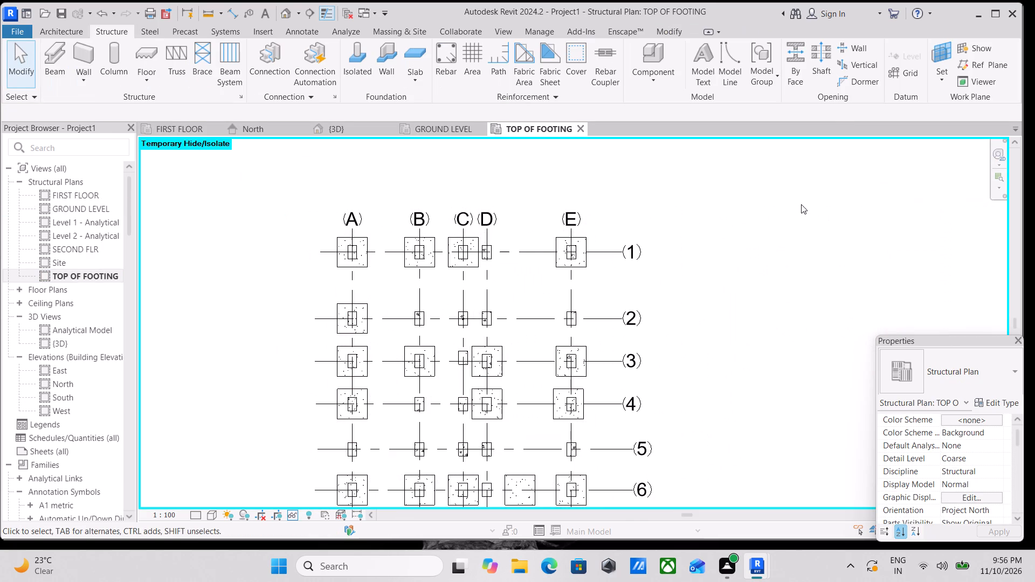
# Place 1000 x 1000 x 450 mm isolated footings along grid 2 at B, C and E, plus one at D offset 2500 mm from E.
pyautogui.scroll(-2, 715, 256)
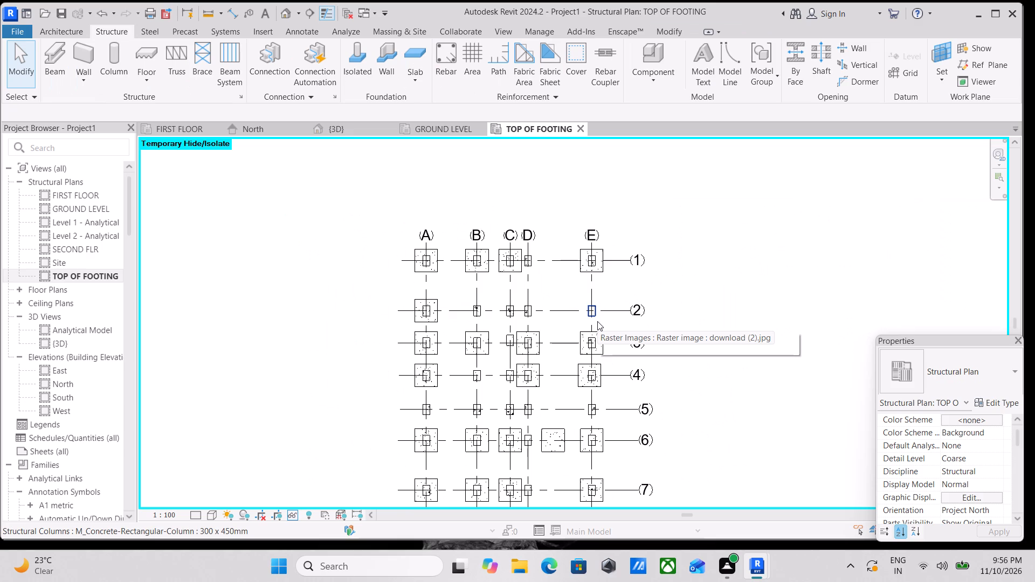
pyautogui.scroll(1, 597, 321)
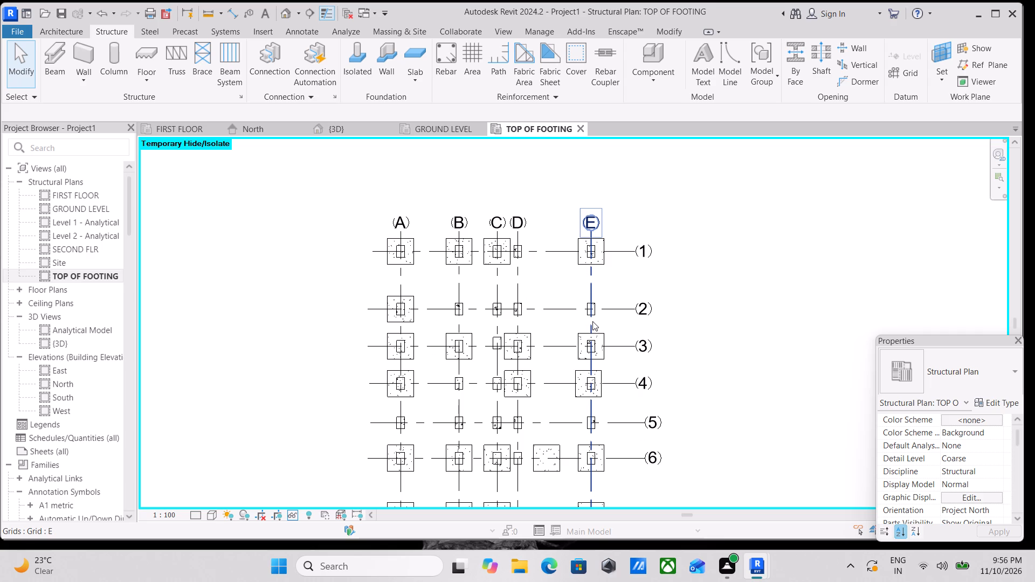
pyautogui.scroll(2, 562, 355)
pyautogui.moveTo(505, 354); pyautogui.dragTo(655, 407, button='middle')
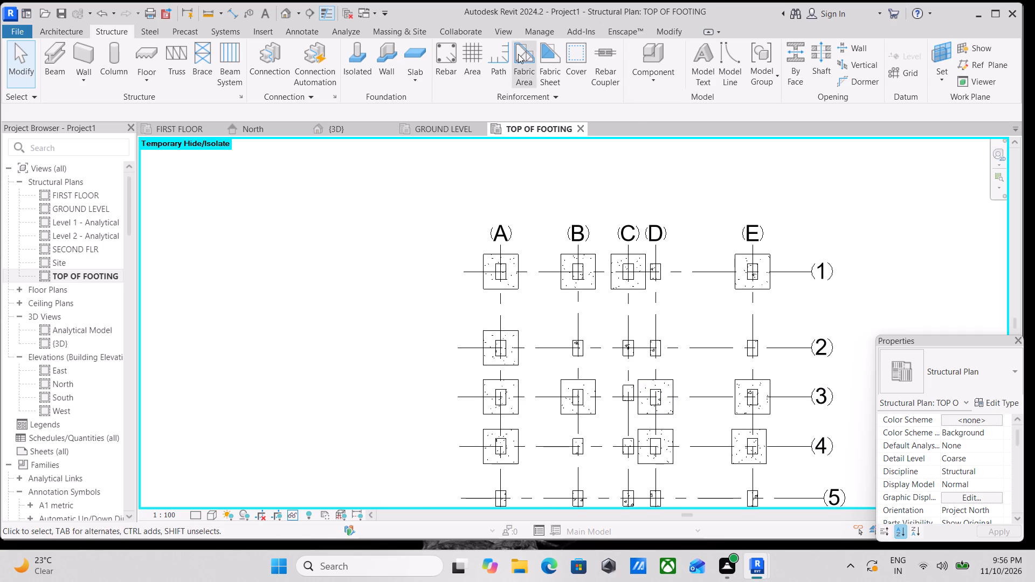
pyautogui.click(363, 64)
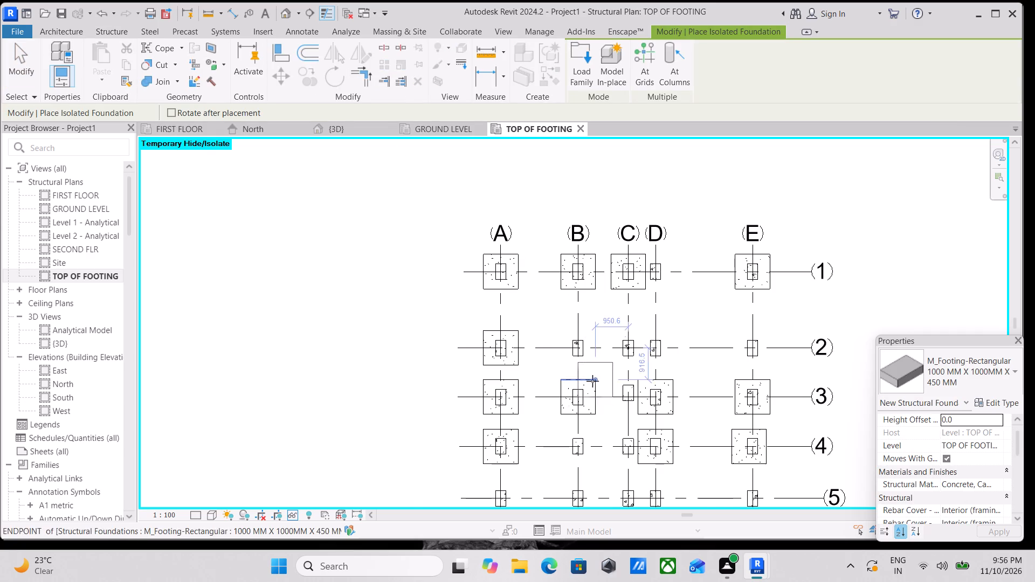
pyautogui.scroll(4, 577, 364)
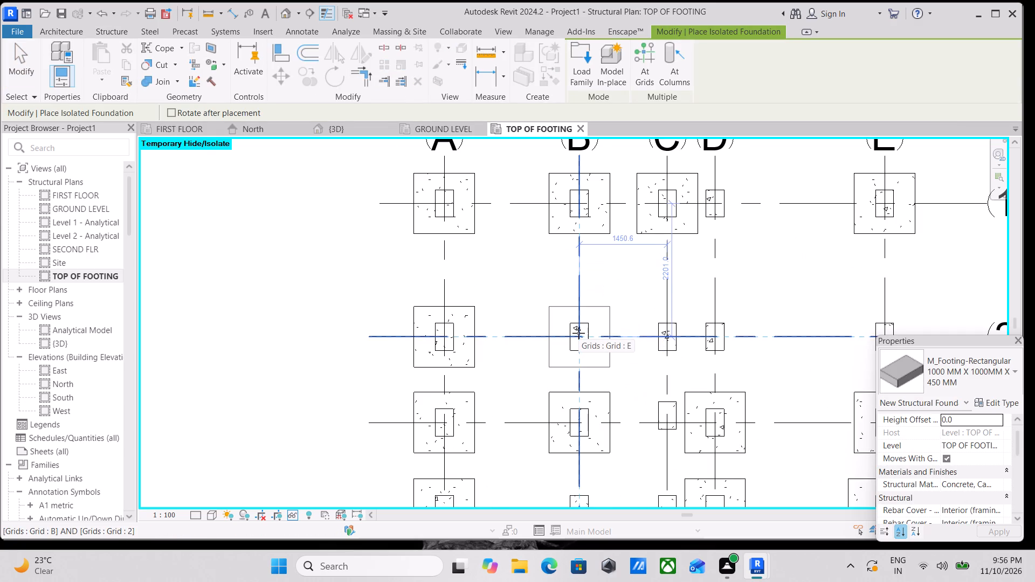
pyautogui.click(578, 333)
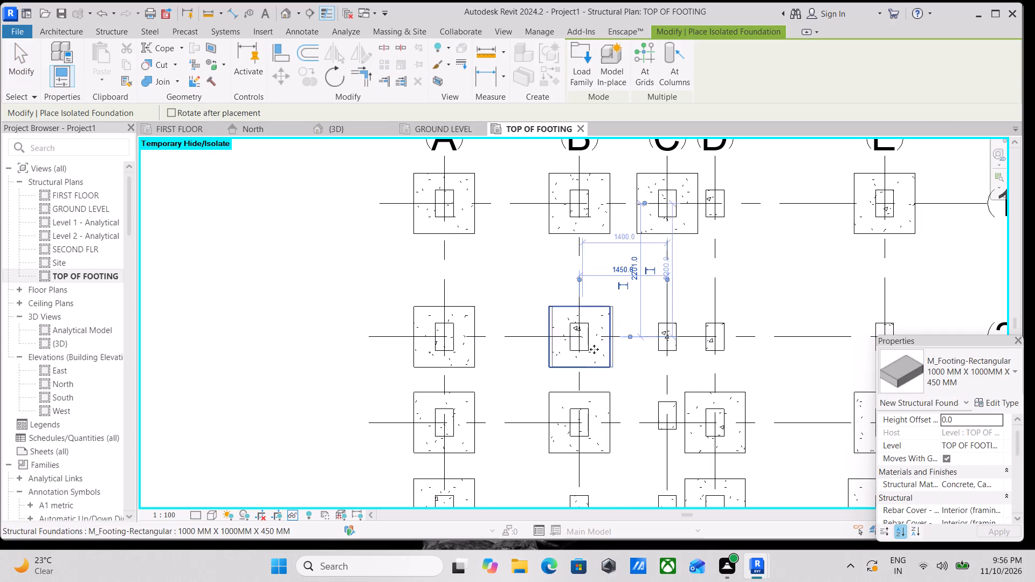
pyautogui.scroll(3, 657, 345)
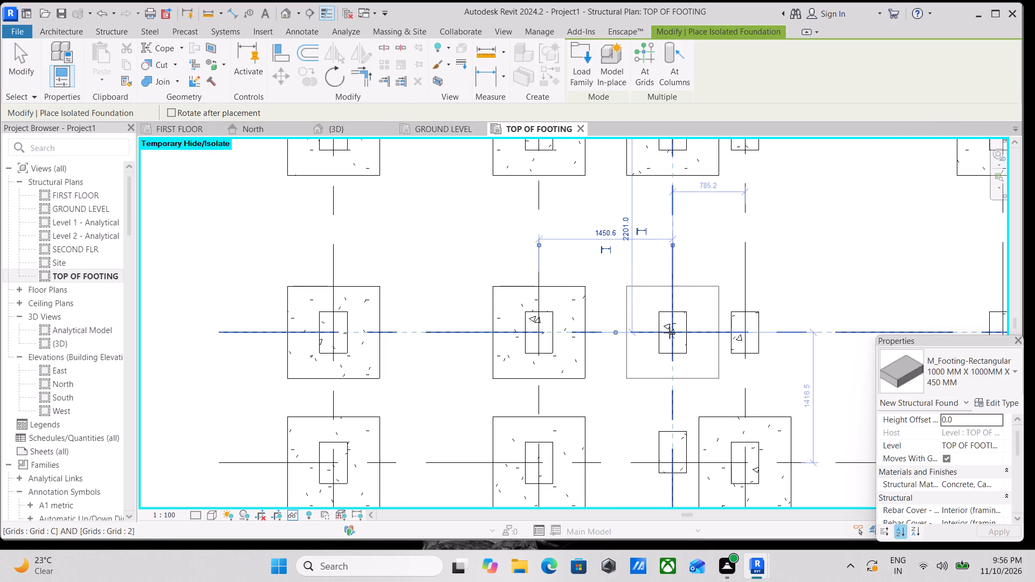
pyautogui.click(670, 332)
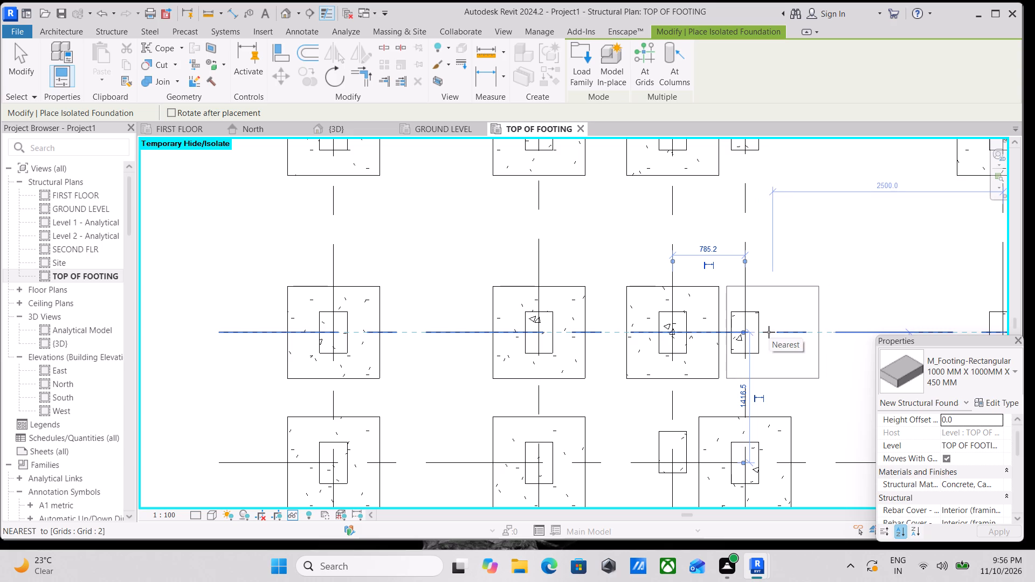
pyautogui.click(769, 331)
pyautogui.scroll(-1, 794, 329)
pyautogui.moveTo(779, 326); pyautogui.dragTo(550, 310, button='middle')
pyautogui.scroll(-3, 561, 312)
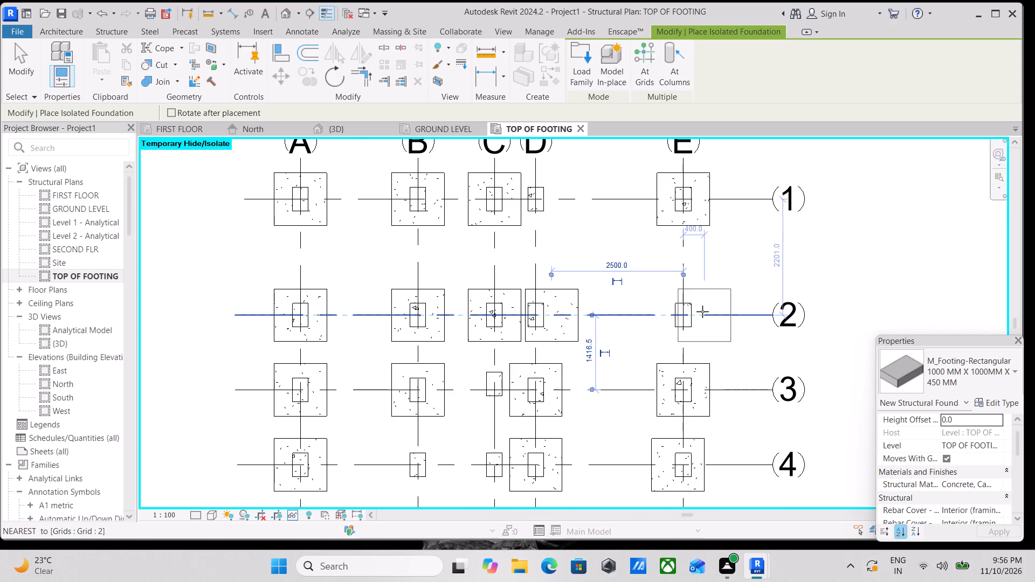
pyautogui.click(685, 313)
# Place isolated footings on grid 4 at column B and at column C, the latter offset 300 mm toward B.
pyautogui.scroll(-2, 685, 313)
pyautogui.moveTo(648, 328); pyautogui.dragTo(723, 248, button='middle')
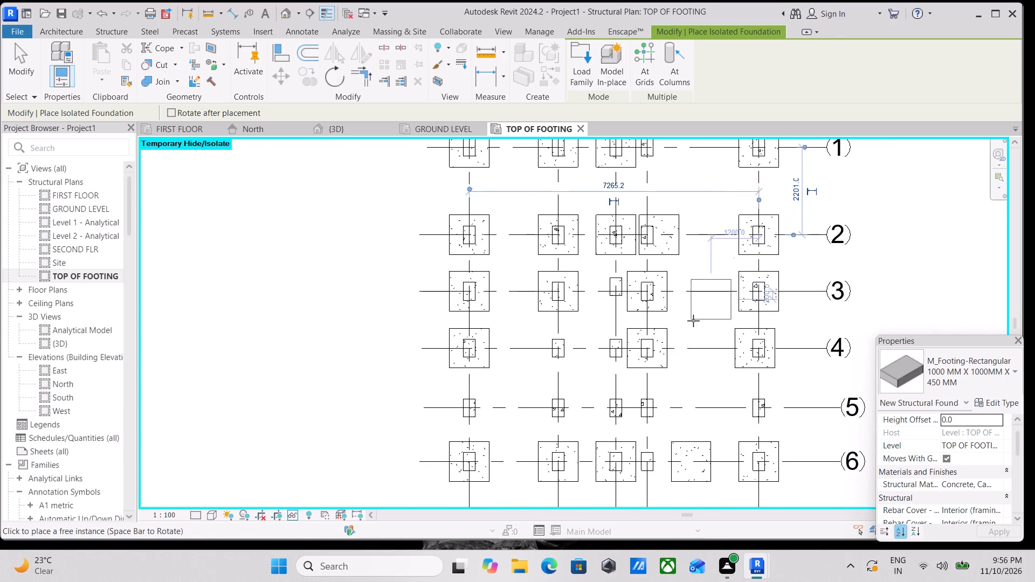
pyautogui.scroll(3, 537, 383)
pyautogui.click(567, 330)
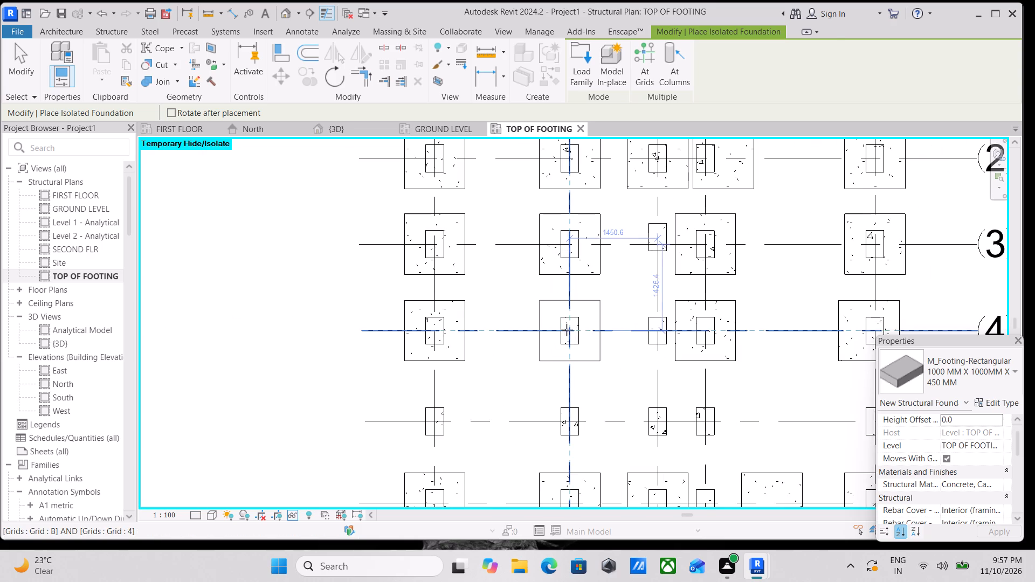
pyautogui.scroll(2, 595, 347)
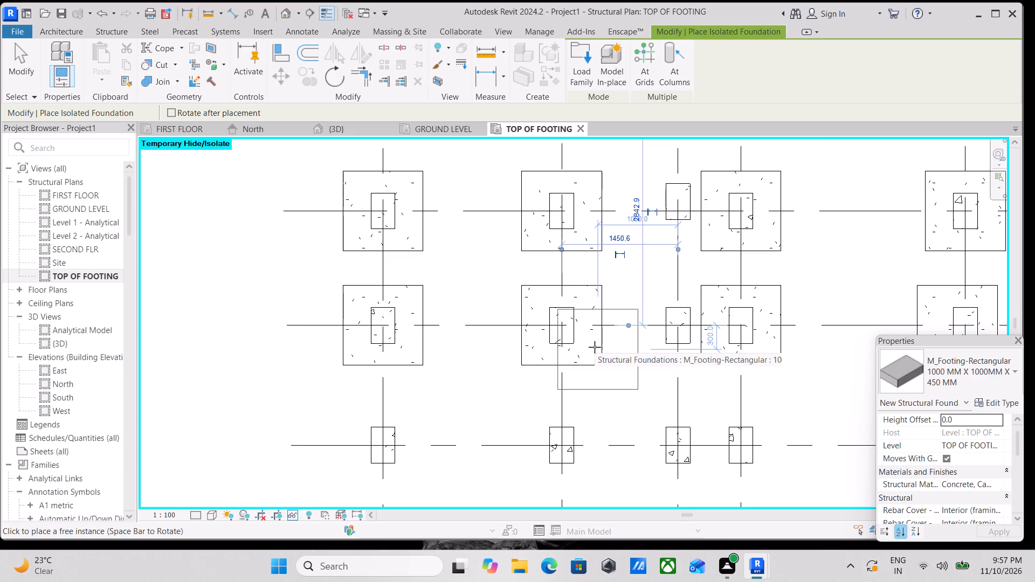
pyautogui.scroll(3, 601, 347)
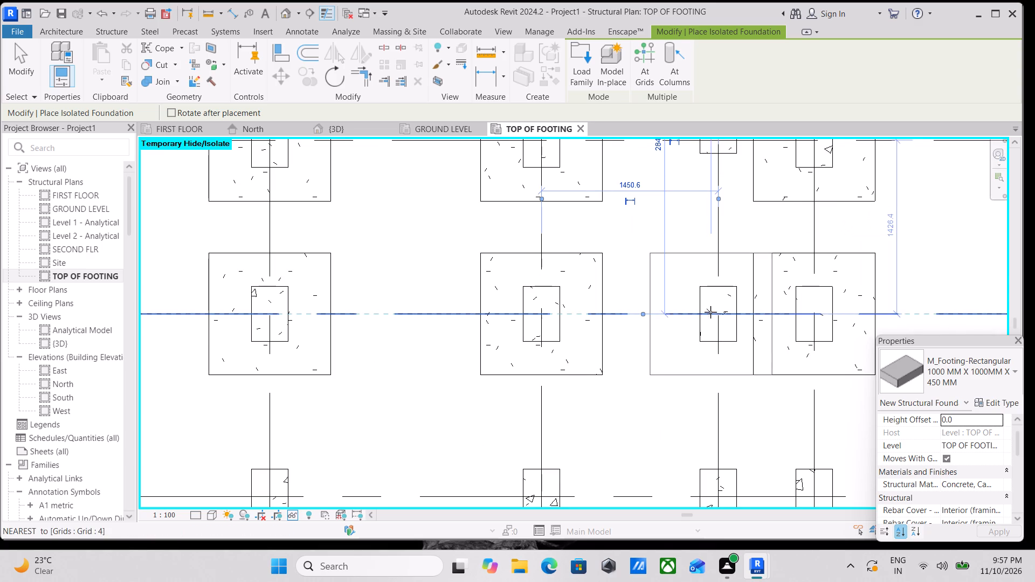
pyautogui.click(682, 316)
# Place isolated footings on grid 5 at columns C, B and A, plus one at D shifted 2500 mm from grid E.
pyautogui.scroll(-3, 683, 317)
pyautogui.moveTo(671, 332); pyautogui.dragTo(573, 253, button='middle')
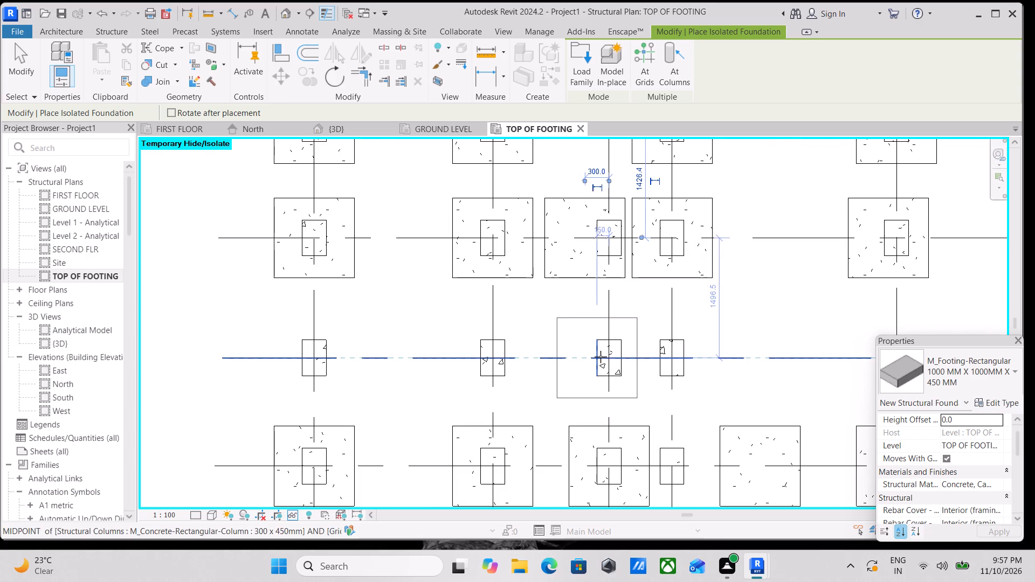
pyautogui.click(608, 360)
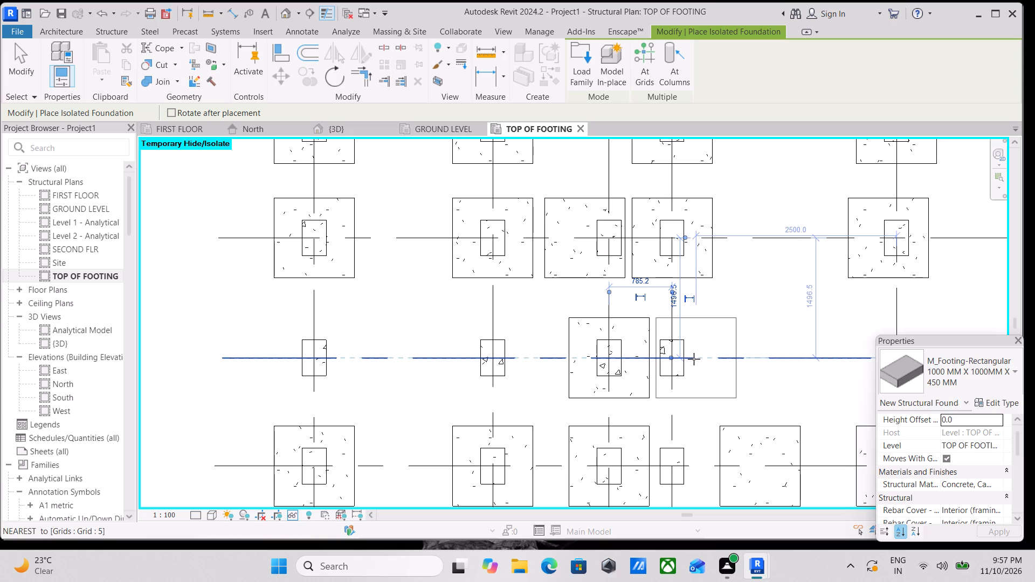
pyautogui.click(694, 359)
pyautogui.scroll(-4, 701, 354)
pyautogui.moveTo(585, 358); pyautogui.dragTo(590, 361, button='middle')
pyautogui.scroll(3, 595, 361)
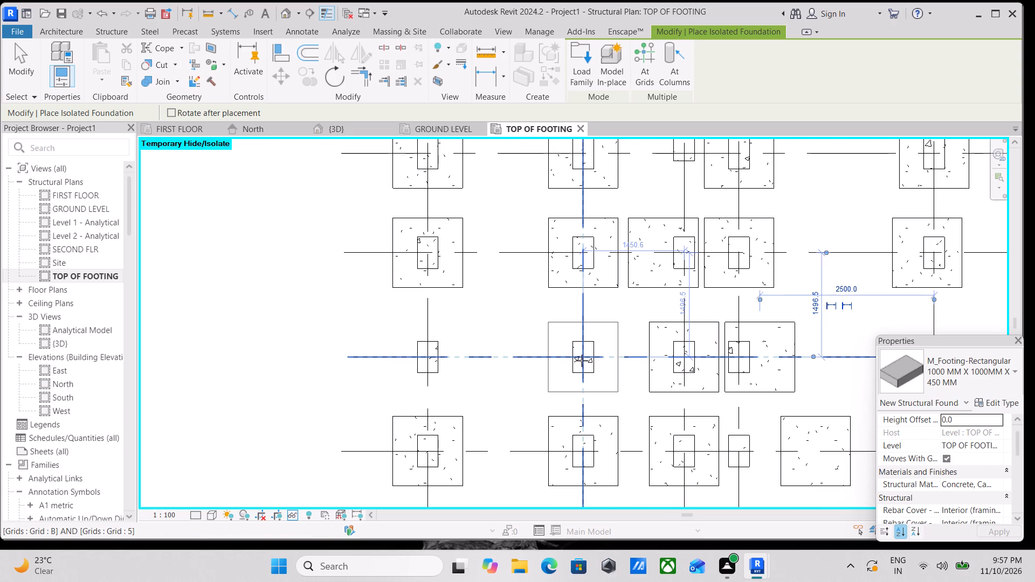
pyautogui.click(582, 361)
pyautogui.scroll(-3, 582, 361)
pyautogui.click(481, 358)
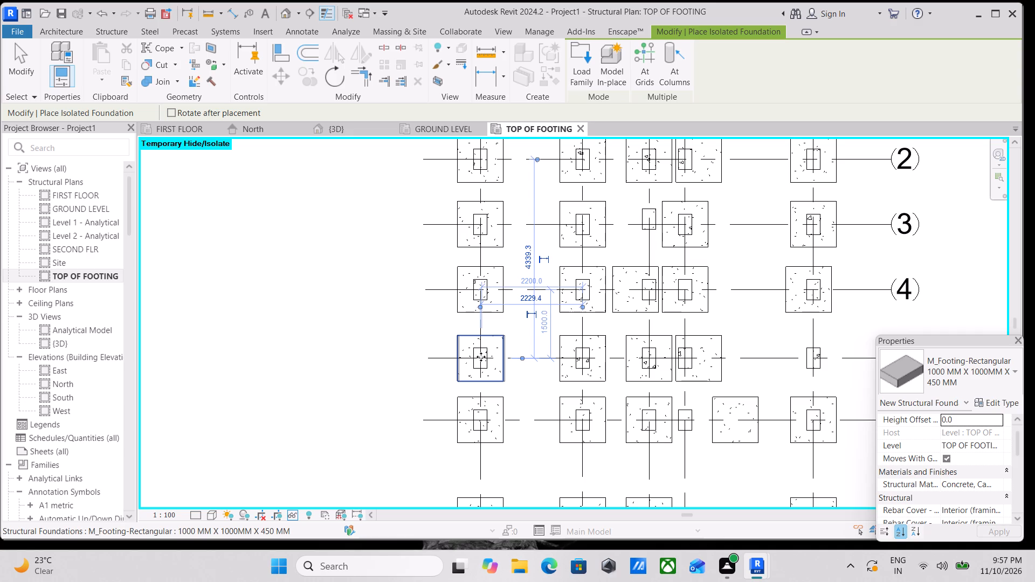
# Place an isolated footing at column D on grid 7, offset toward E in line with the grid 5 footing.
pyautogui.scroll(-3, 481, 361)
pyautogui.scroll(-2, 530, 343)
pyautogui.moveTo(530, 341); pyautogui.dragTo(503, 225, button='middle')
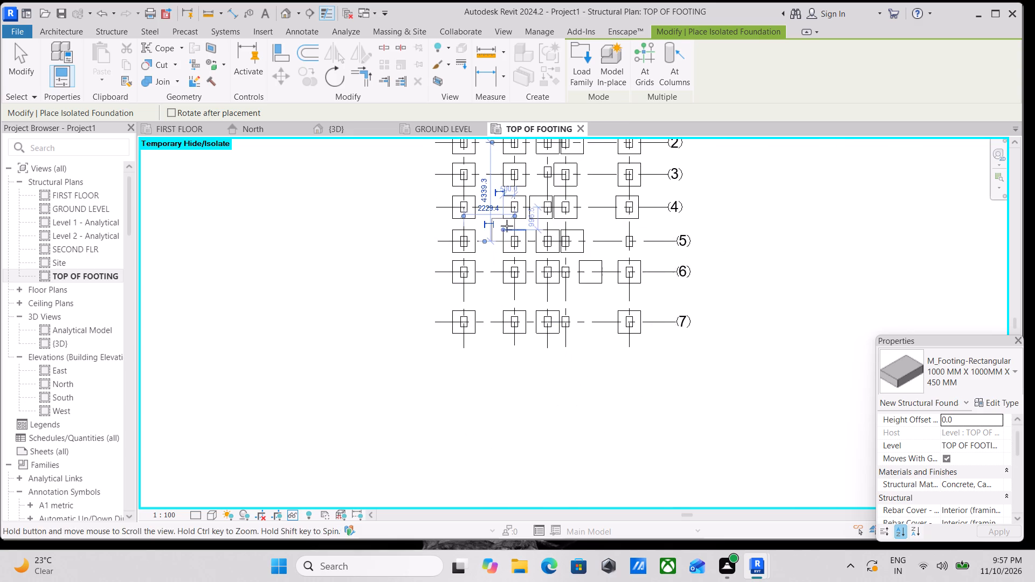
pyautogui.scroll(6, 574, 265)
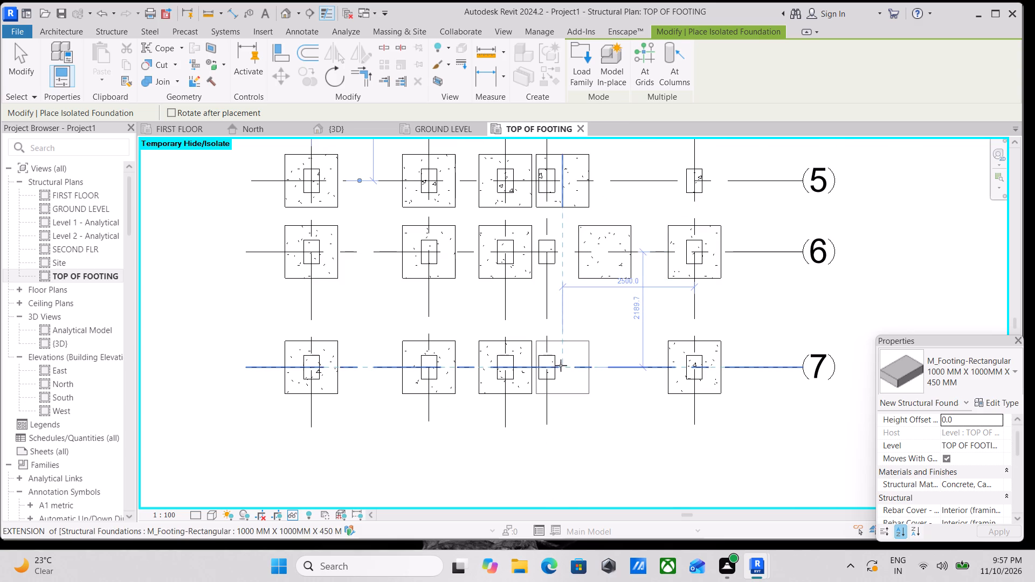
pyautogui.click(561, 366)
# Place a 1000 x 1000 x 450 mm isolated footing centred on the column at grids D and 1.
pyautogui.scroll(-1, 563, 363)
pyautogui.moveTo(563, 377); pyautogui.dragTo(575, 458, button='middle')
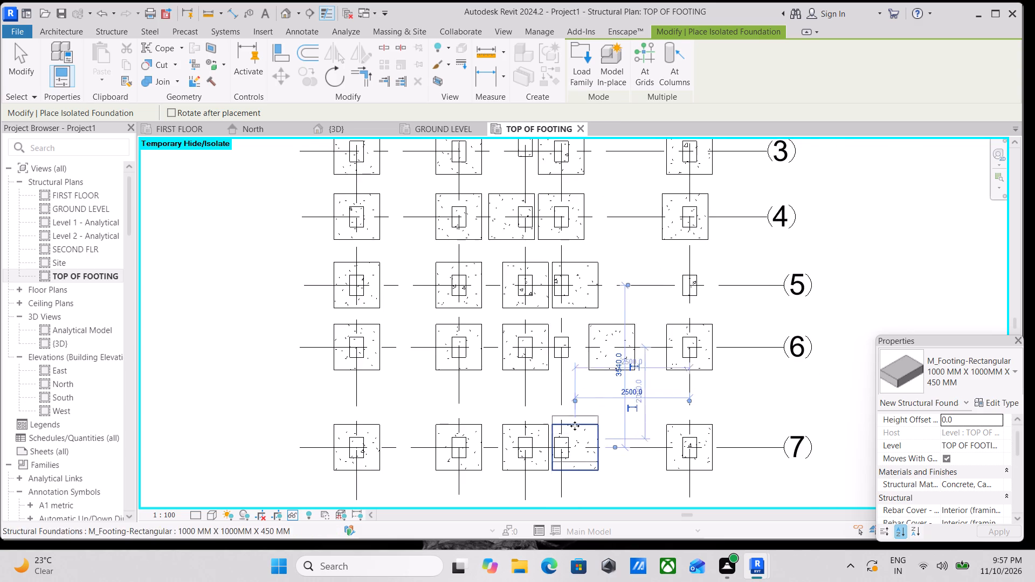
pyautogui.scroll(-2, 568, 353)
pyautogui.moveTo(578, 390); pyautogui.dragTo(587, 467, button='middle')
pyautogui.scroll(1, 594, 434)
pyautogui.scroll(-3, 615, 305)
pyautogui.moveTo(616, 342); pyautogui.dragTo(620, 429, button='middle')
pyautogui.scroll(1, 622, 418)
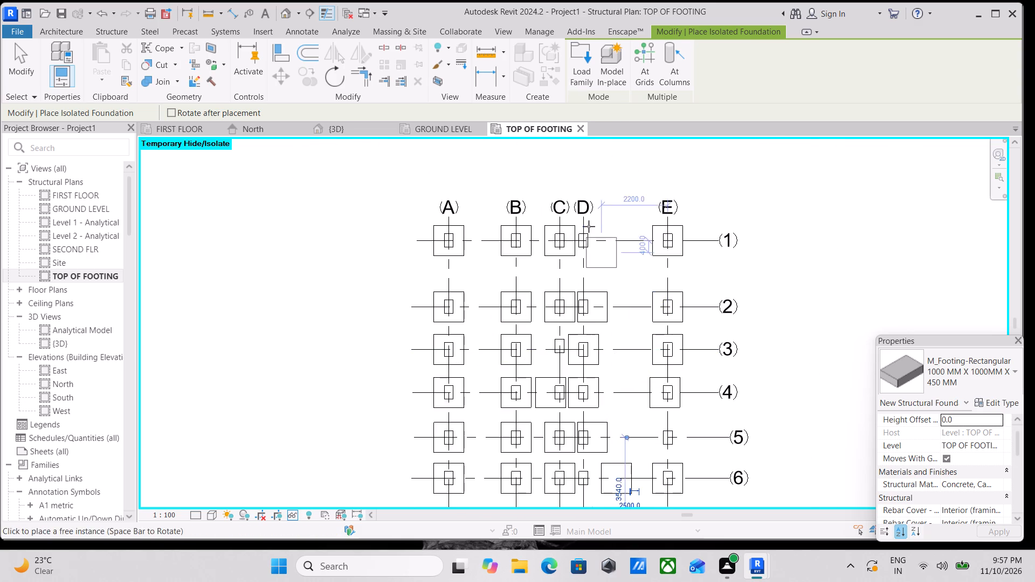
pyautogui.scroll(3, 583, 222)
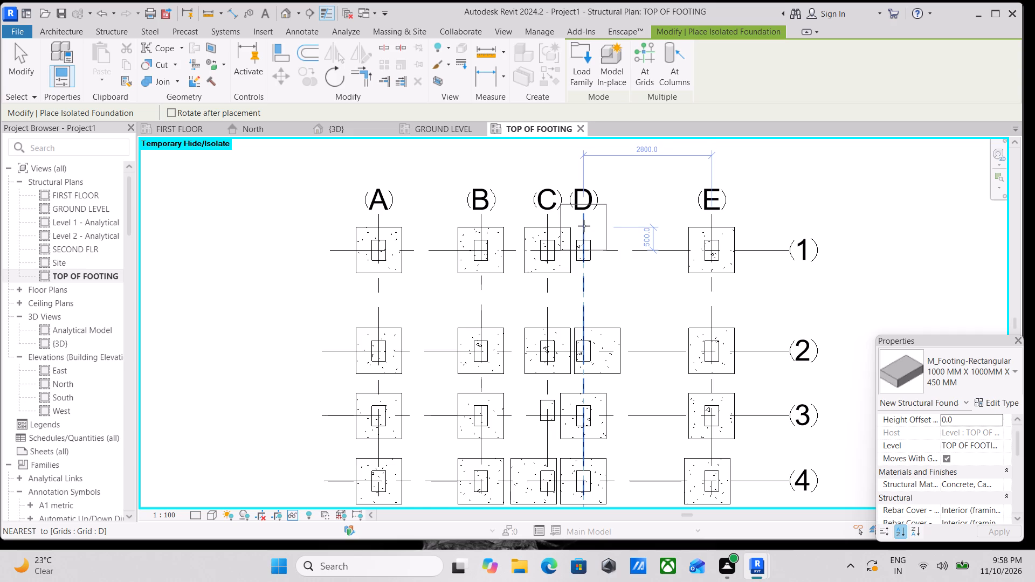
pyautogui.scroll(-1, 563, 246)
pyautogui.scroll(7, 569, 252)
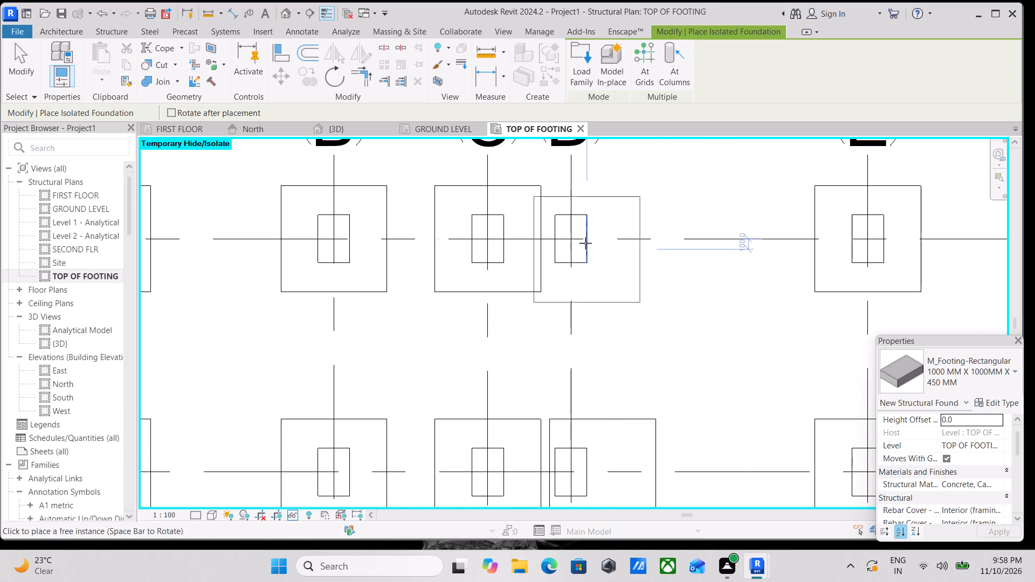
pyautogui.click(572, 239)
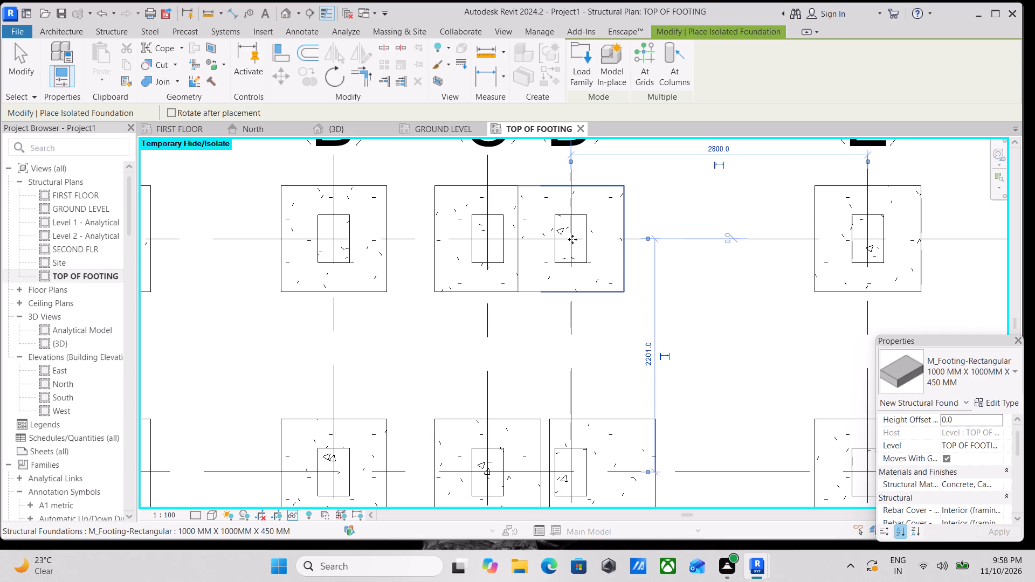
pyautogui.scroll(-3, 569, 240)
pyautogui.scroll(3, 627, 233)
pyautogui.scroll(-3, 610, 282)
pyautogui.moveTo(611, 294); pyautogui.dragTo(612, 326, button='middle')
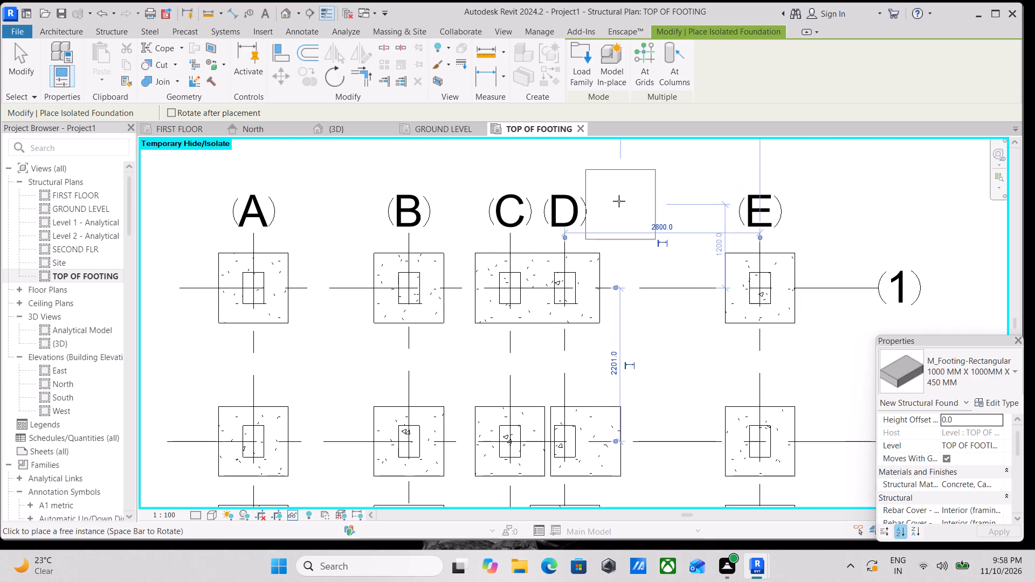
pyautogui.press('Escape')
pyautogui.press('Escape')
# Nudge the footing at D-1 along grid 1 toward grid E until it is 2520 mm from E.
pyautogui.click(599, 254)
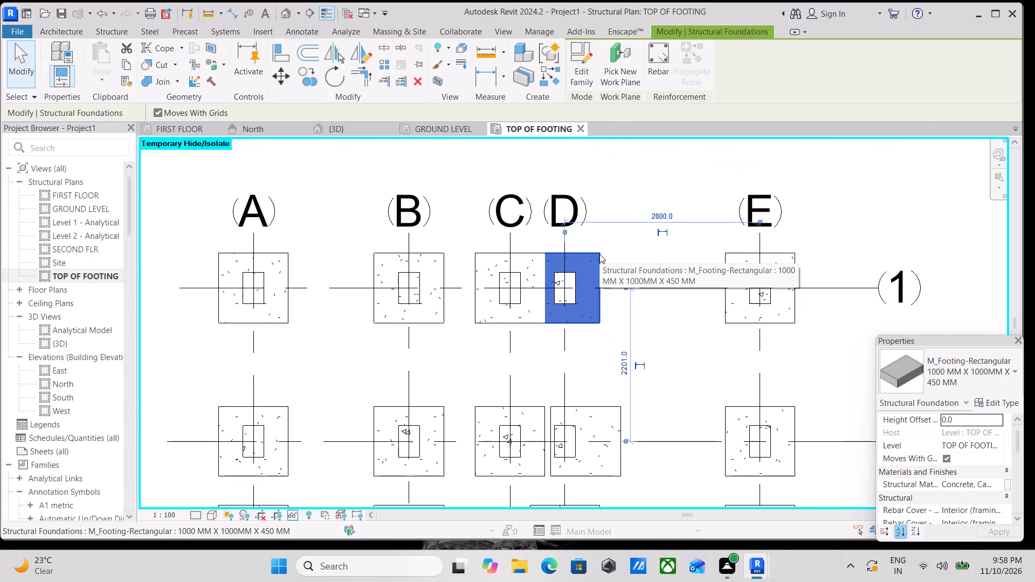
pyautogui.press('Right')
pyautogui.press('Right')
pyautogui.press('Right')
pyautogui.press('Right')
pyautogui.press('Right')
pyautogui.press('Right')
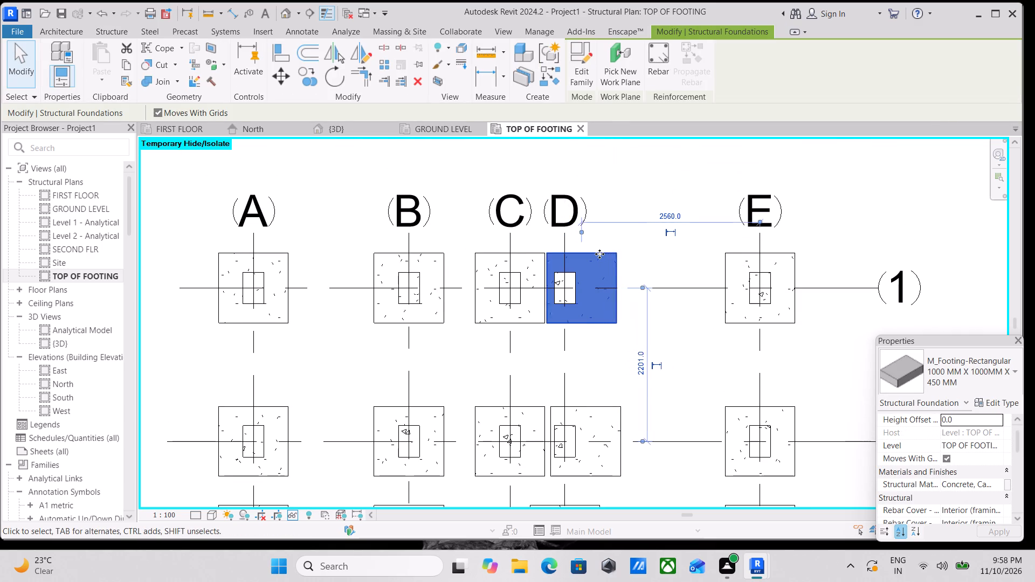
pyautogui.press('Right')
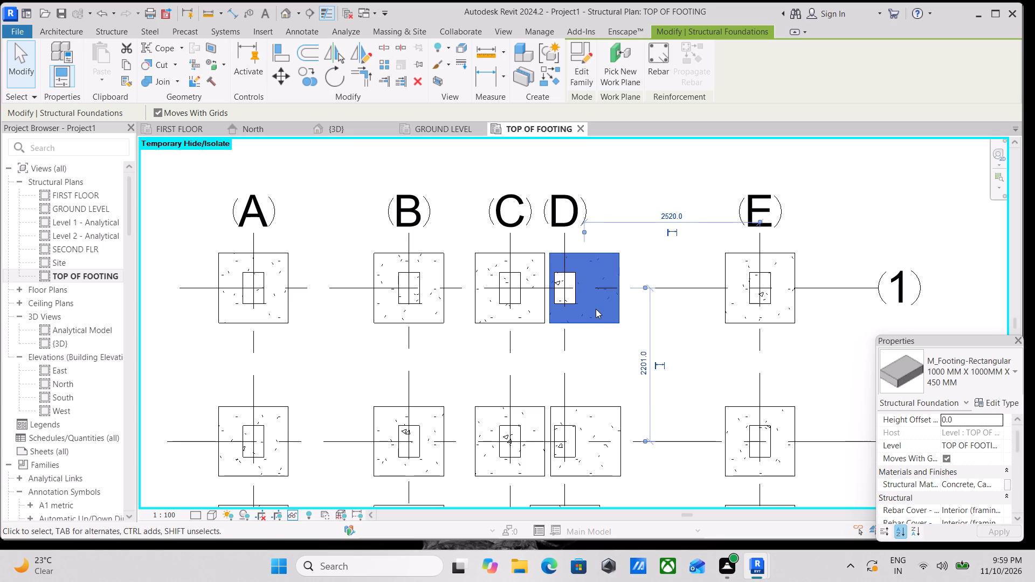
pyautogui.scroll(-2, 582, 307)
pyautogui.scroll(-2, 602, 267)
pyautogui.moveTo(602, 267); pyautogui.dragTo(615, 232, button='middle')
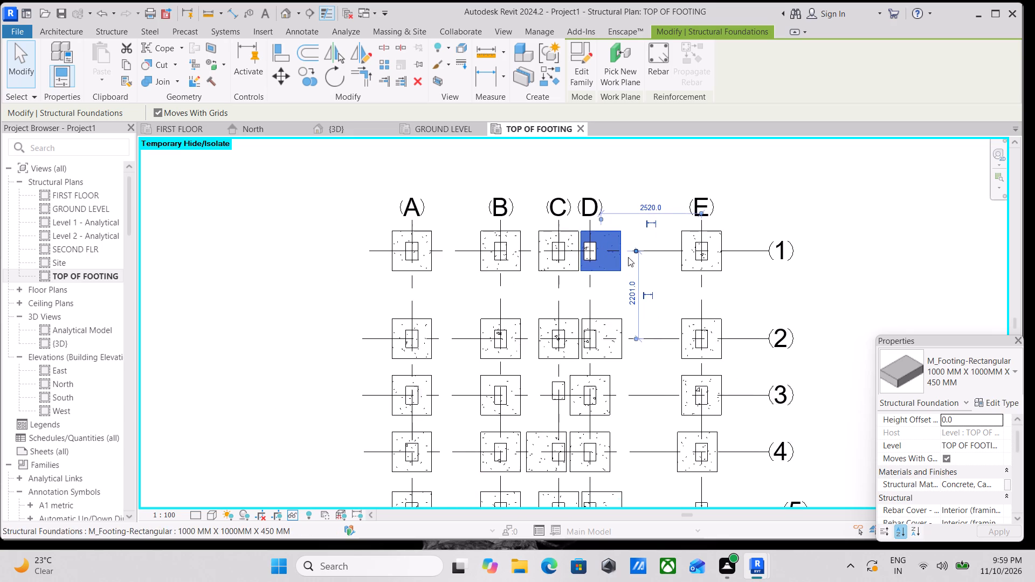
pyautogui.scroll(4, 629, 264)
pyautogui.press('Escape')
pyautogui.press('Escape')
# Examine the footing layout on the TOP OF FOOTING plan across grids A to E.
pyautogui.scroll(-3, 622, 276)
pyautogui.moveTo(623, 273); pyautogui.dragTo(653, 248, button='middle')
pyautogui.scroll(-1, 653, 248)
pyautogui.scroll(2, 651, 248)
pyautogui.scroll(-1, 447, 160)
pyautogui.scroll(2, 432, 154)
pyautogui.scroll(-3, 424, 153)
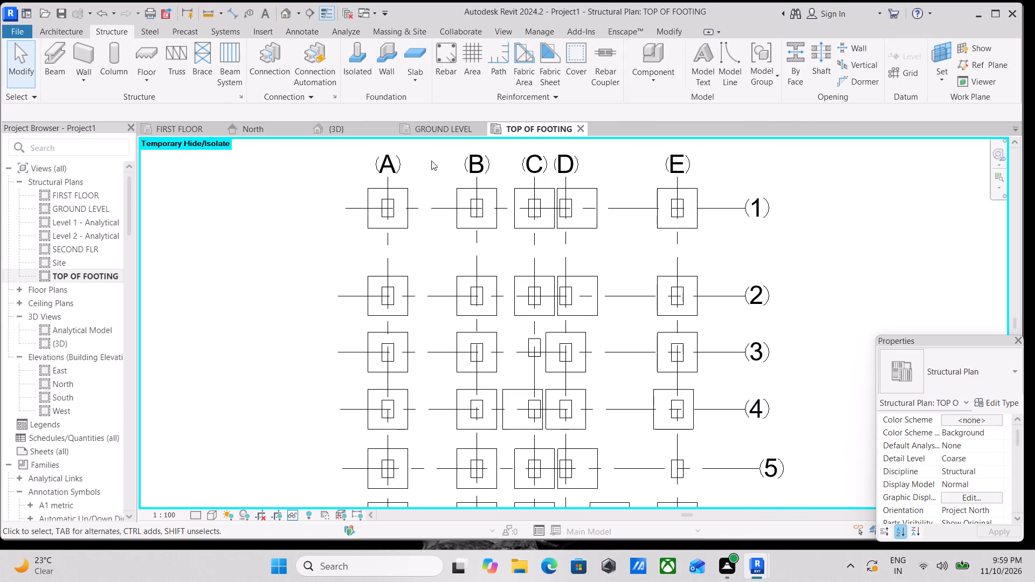
pyautogui.scroll(1, 450, 174)
# Switch to the GROUND LEVEL plan and examine the beam and slab layout across the grids.
pyautogui.click(445, 133)
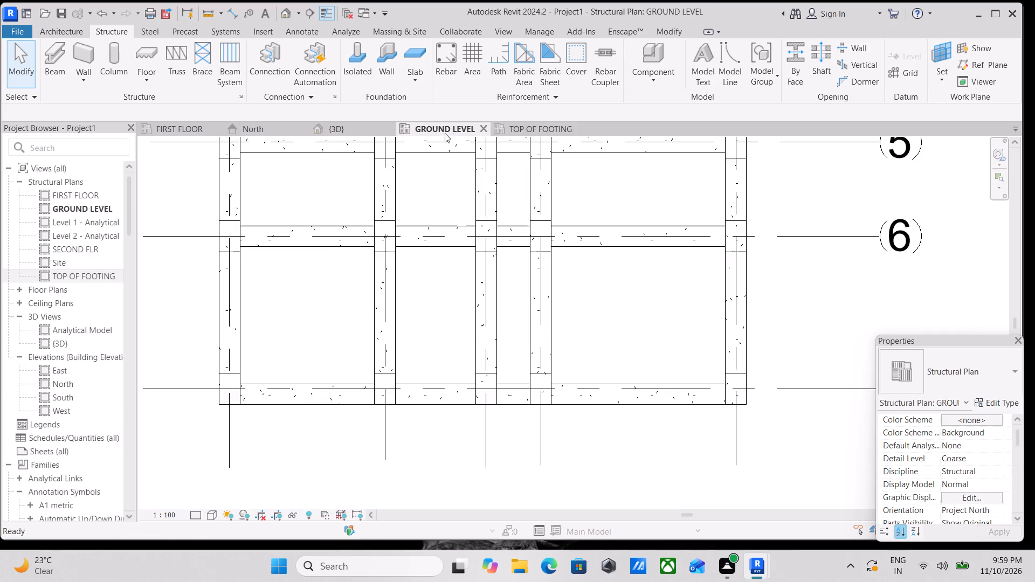
pyautogui.scroll(-4, 445, 137)
pyautogui.moveTo(473, 174); pyautogui.dragTo(555, 296, button='middle')
pyautogui.scroll(1, 555, 296)
pyautogui.scroll(-1, 530, 228)
pyautogui.moveTo(528, 233); pyautogui.dragTo(439, 290, button='middle')
pyautogui.scroll(-2, 399, 219)
pyautogui.moveTo(399, 219); pyautogui.dragTo(398, 327, button='middle')
pyautogui.moveTo(398, 246); pyautogui.dragTo(399, 302, button='middle')
pyautogui.scroll(3, 396, 299)
pyautogui.scroll(-4, 387, 293)
pyautogui.scroll(1, 329, 240)
# Open the 3D view and examine the slabs, beams, columns and footings from above and from several sides.
pyautogui.click(337, 130)
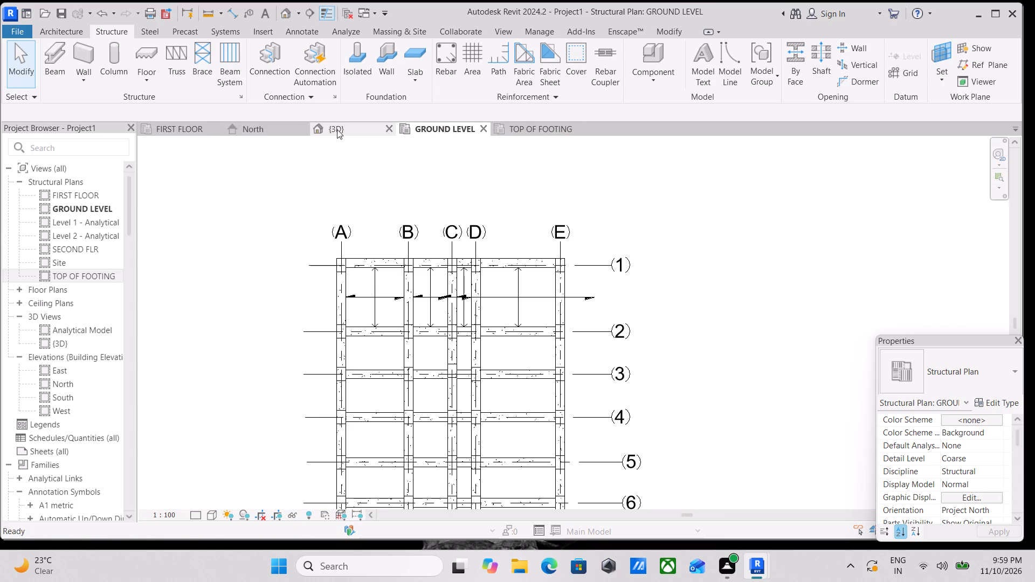
pyautogui.scroll(-2, 384, 221)
pyautogui.moveTo(433, 265); pyautogui.dragTo(449, 275, button='middle')
pyautogui.moveTo(549, 337); pyautogui.dragTo(464, 317, button='middle')
pyautogui.keyDown('shift'); pyautogui.moveTo(472, 317); pyautogui.dragTo(560, 261, button='middle'); pyautogui.keyUp('shift')
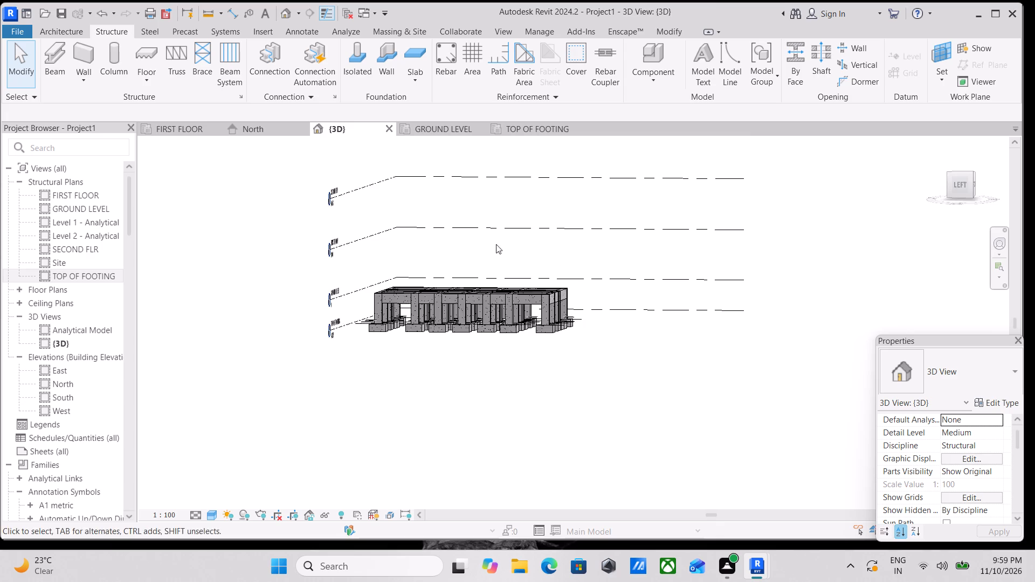
pyautogui.keyDown('shift'); pyautogui.moveTo(472, 237); pyautogui.dragTo(426, 363, button='middle'); pyautogui.keyUp('shift')
pyautogui.scroll(1, 427, 363)
pyautogui.scroll(3, 500, 315)
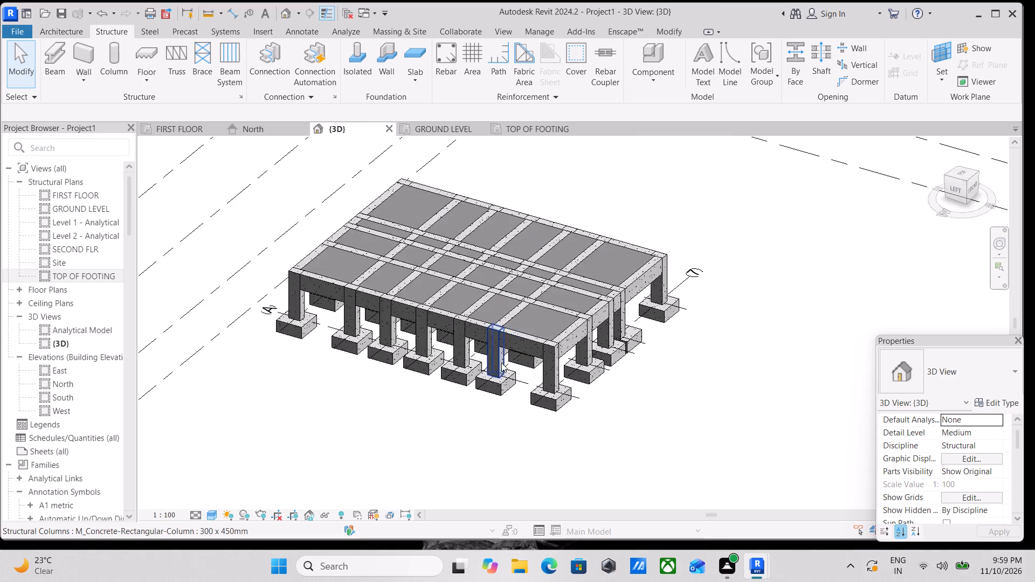
pyautogui.scroll(5, 502, 335)
pyautogui.moveTo(476, 307); pyautogui.dragTo(604, 446, button='middle')
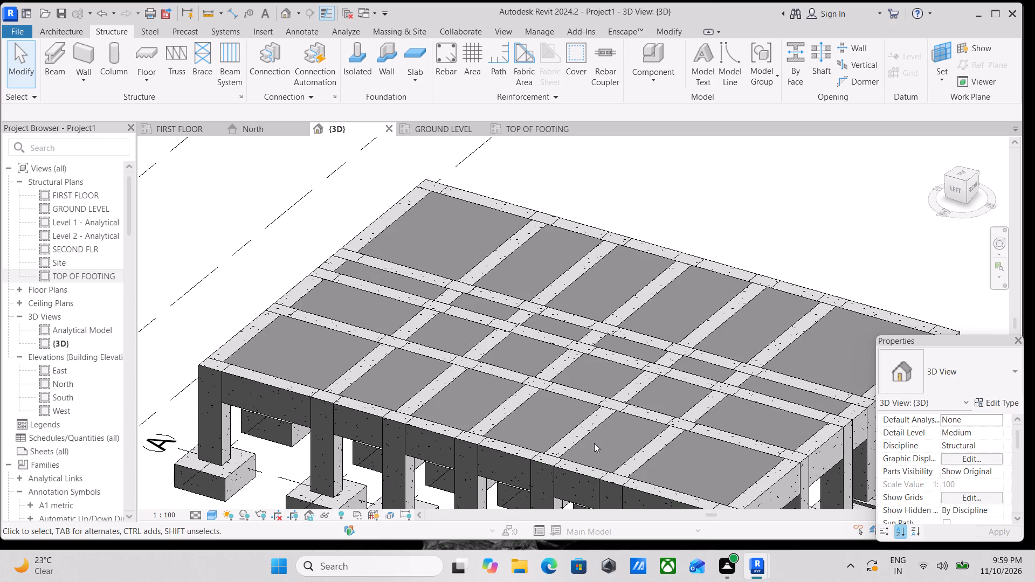
pyautogui.scroll(1, 594, 443)
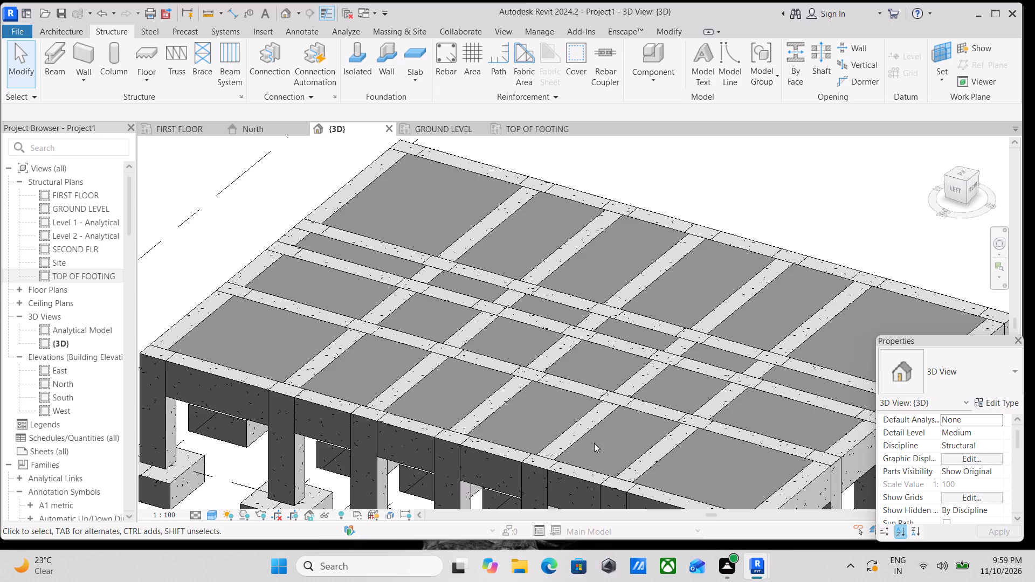
pyautogui.scroll(2, 598, 450)
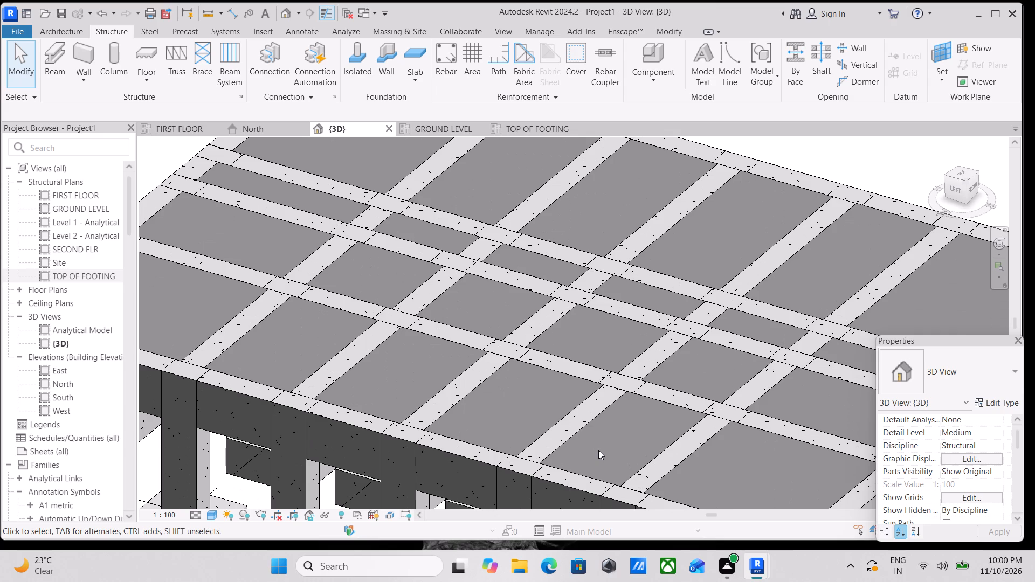
pyautogui.scroll(-2, 636, 419)
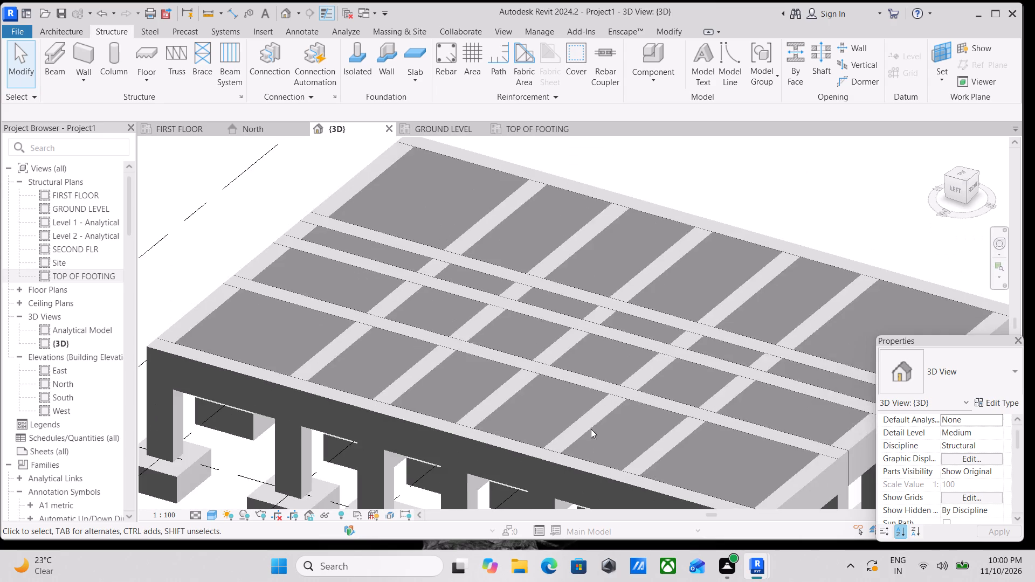
pyautogui.scroll(-6, 579, 382)
pyautogui.moveTo(586, 365); pyautogui.dragTo(550, 279, button='middle')
pyautogui.scroll(3, 559, 296)
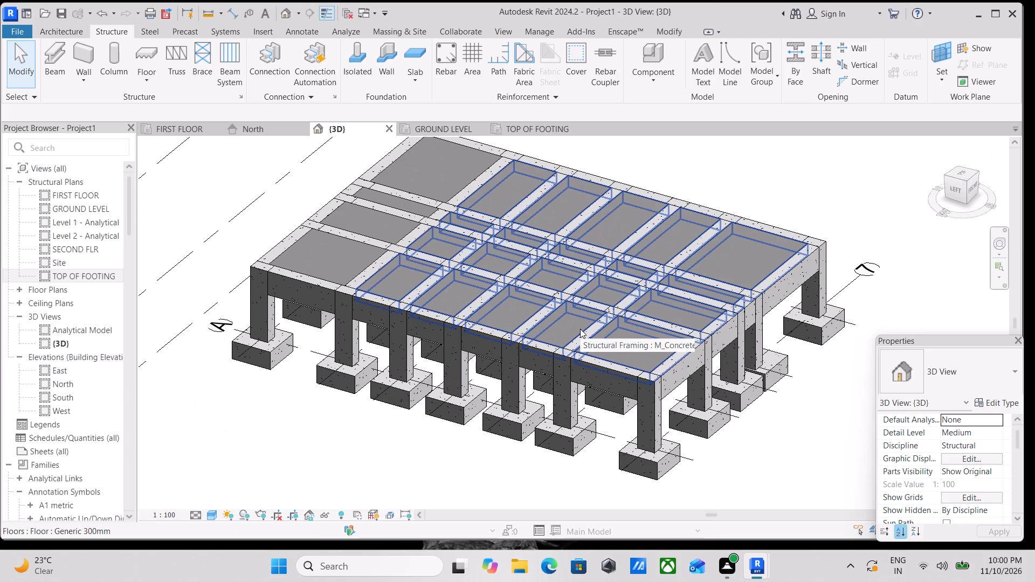
pyautogui.scroll(1, 585, 330)
pyautogui.scroll(-2, 594, 332)
pyautogui.middleClick(595, 332)
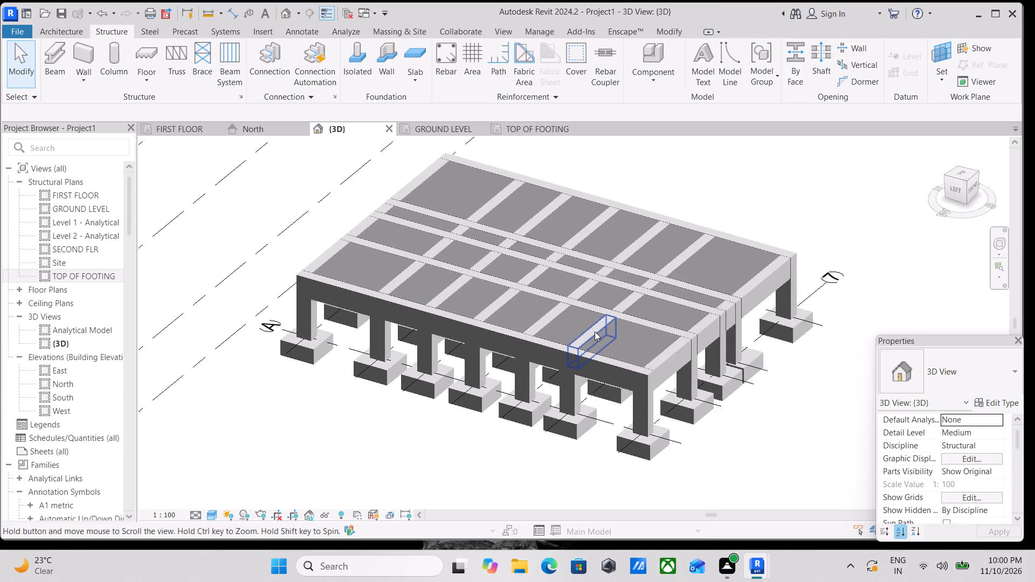
pyautogui.keyDown('shift'); pyautogui.moveTo(606, 313); pyautogui.dragTo(630, 284, button='middle'); pyautogui.keyUp('shift')
pyautogui.keyDown('shift'); pyautogui.moveTo(608, 303); pyautogui.dragTo(542, 210, button='middle'); pyautogui.keyUp('shift')
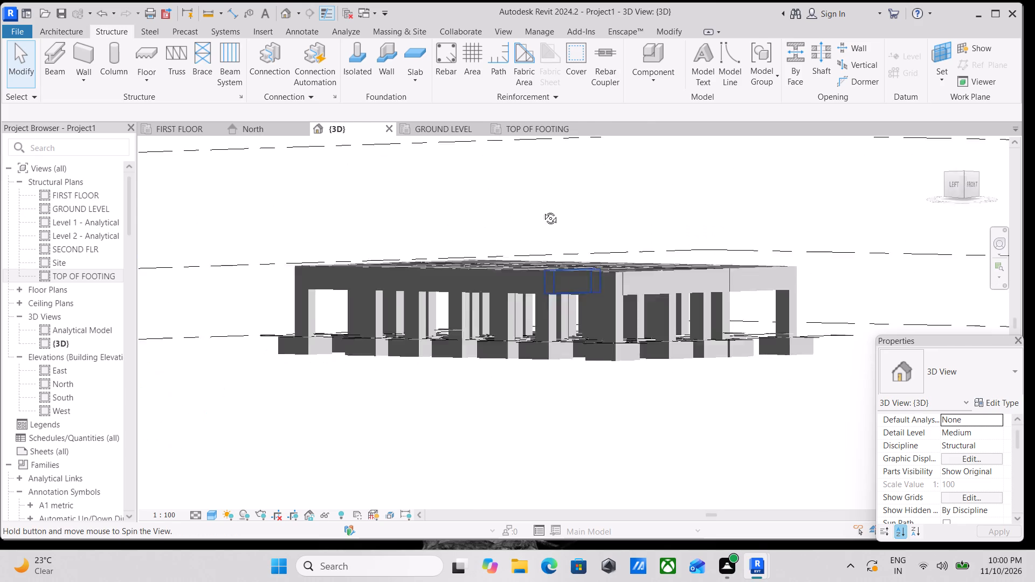
pyautogui.keyDown('shift'); pyautogui.moveTo(542, 210); pyautogui.dragTo(551, 228, button='middle'); pyautogui.keyUp('shift')
pyautogui.scroll(-3, 857, 422)
pyautogui.keyDown('shift'); pyautogui.moveTo(737, 375); pyautogui.dragTo(568, 357, button='middle'); pyautogui.keyUp('shift')
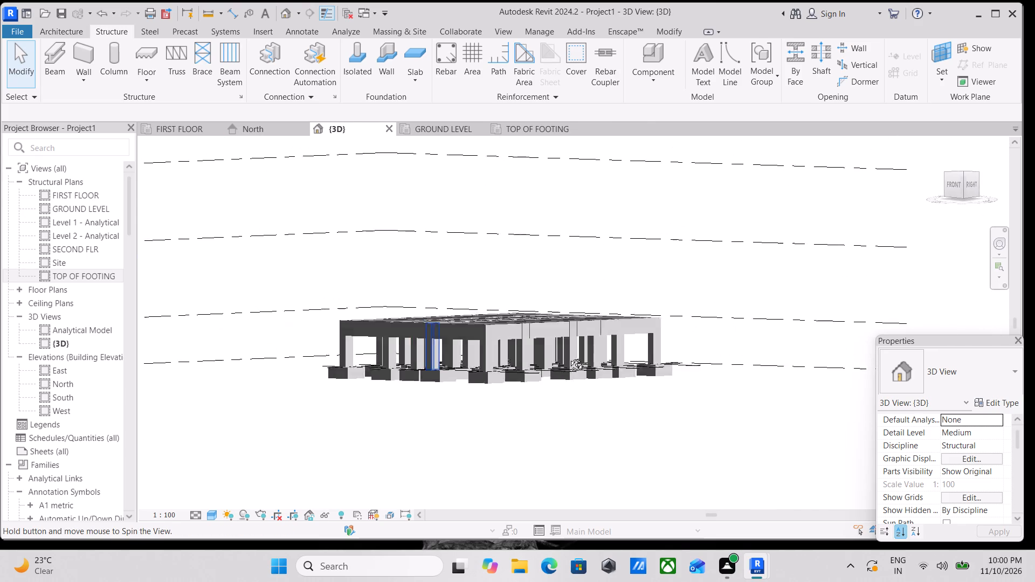
pyautogui.keyDown('shift'); pyautogui.moveTo(568, 357); pyautogui.dragTo(578, 387, button='middle'); pyautogui.keyUp('shift')
pyautogui.scroll(-1, 782, 508)
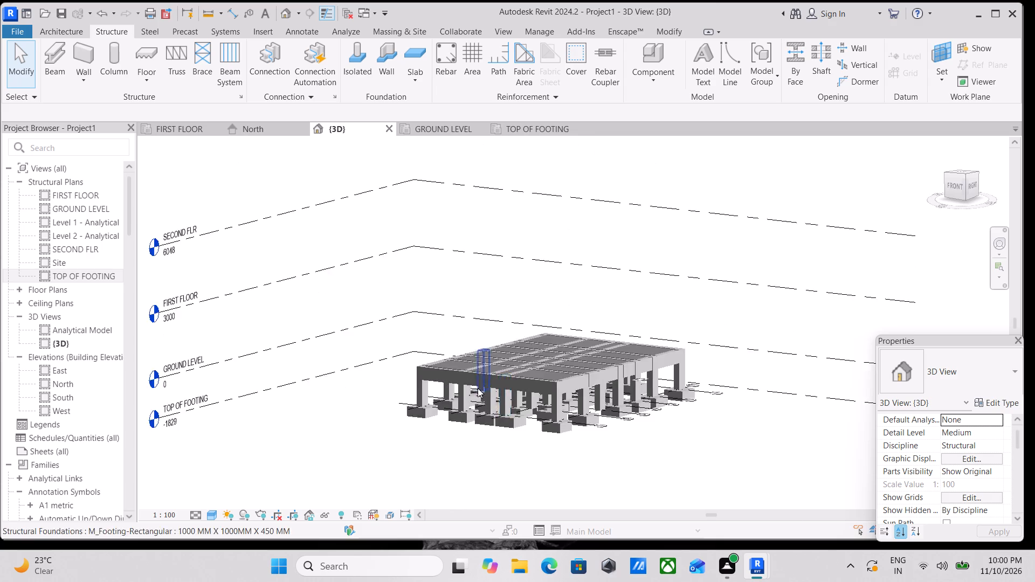
pyautogui.scroll(-1, 478, 388)
pyautogui.keyDown('shift'); pyautogui.moveTo(480, 387); pyautogui.dragTo(750, 357, button='middle'); pyautogui.keyUp('shift')
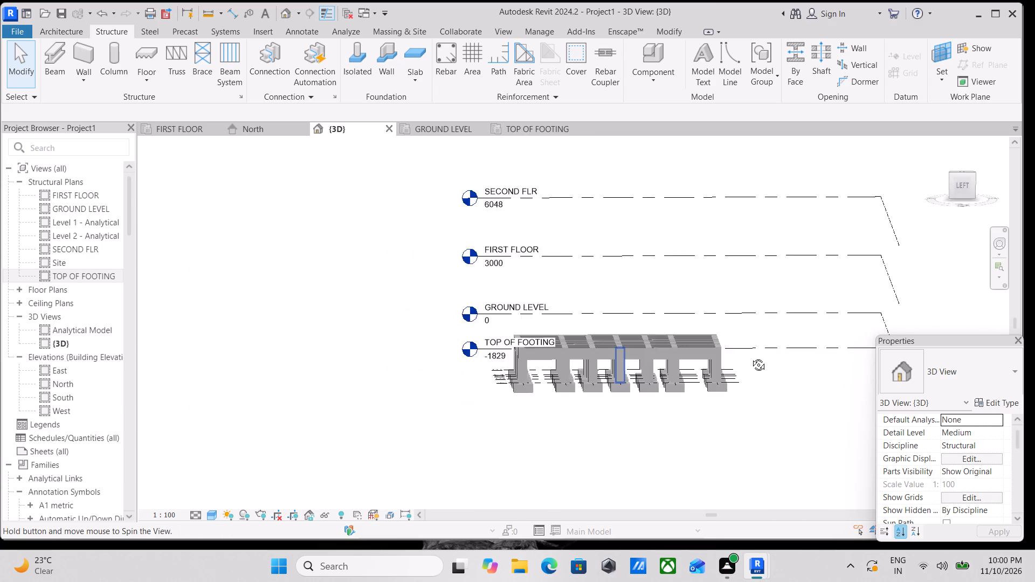
pyautogui.keyDown('shift'); pyautogui.moveTo(750, 357); pyautogui.dragTo(636, 303, button='middle'); pyautogui.keyUp('shift')
pyautogui.keyDown('shift'); pyautogui.moveTo(657, 314); pyautogui.dragTo(751, 339, button='middle'); pyautogui.keyUp('shift')
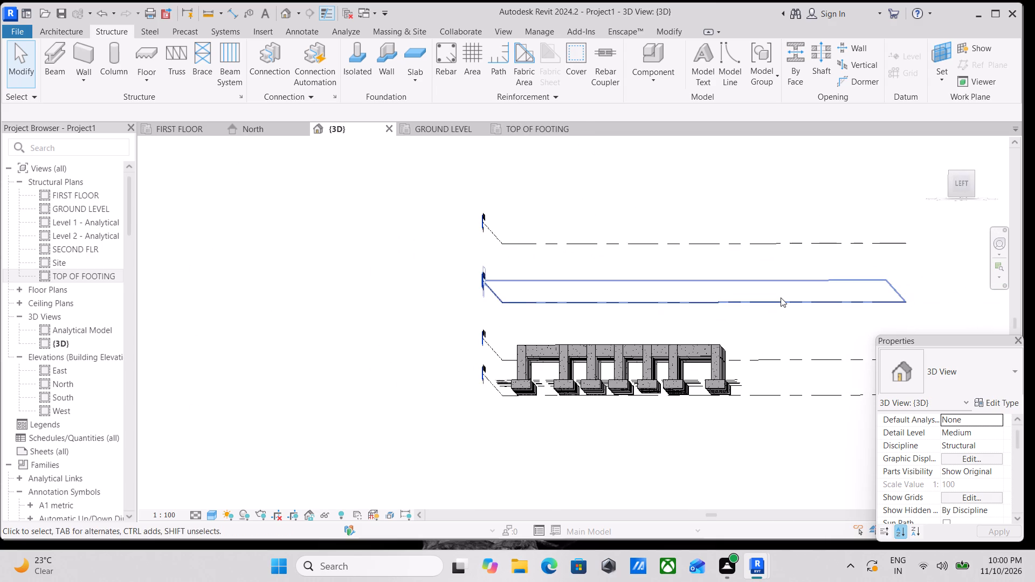
# Orient the 3D view to the left side and extend the TOP OF FOOTING level line so its head clears the structure.
pyautogui.click(962, 184)
pyautogui.scroll(4, 789, 349)
pyautogui.scroll(4, 608, 366)
pyautogui.moveTo(325, 351); pyautogui.dragTo(502, 288, button='middle')
pyautogui.scroll(1, 574, 264)
pyautogui.scroll(-3, 542, 293)
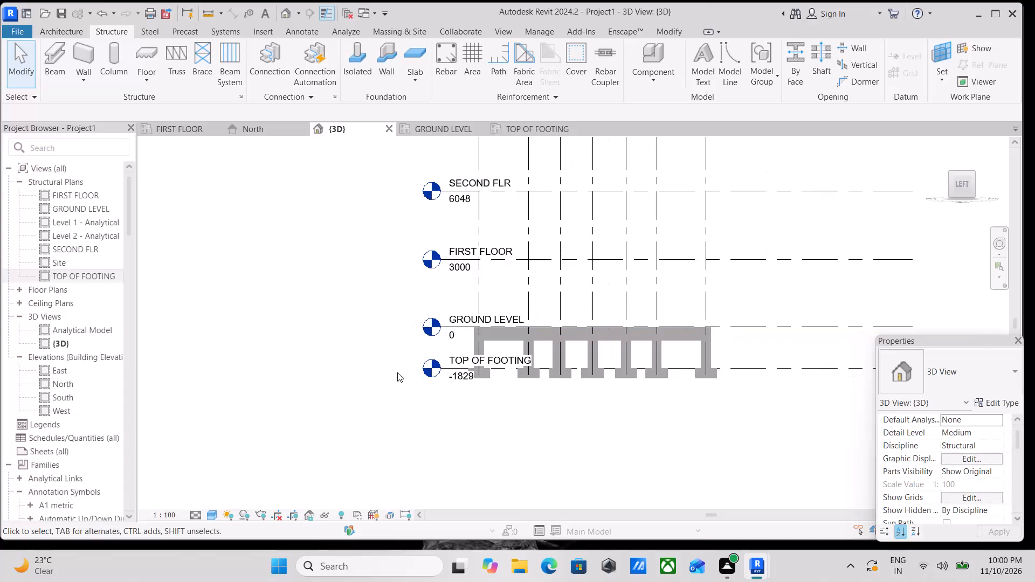
pyautogui.scroll(7, 419, 387)
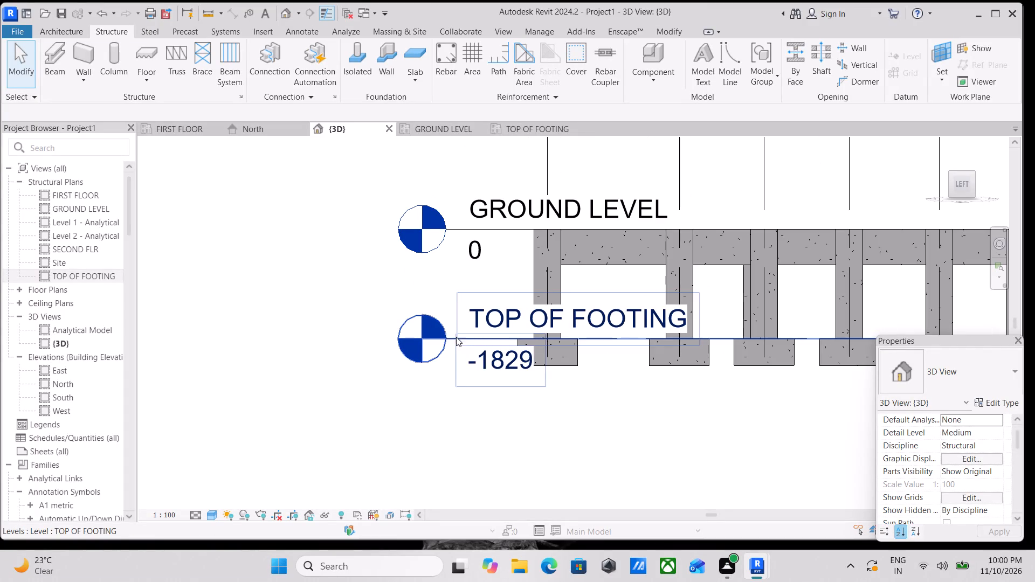
pyautogui.click(454, 335)
pyautogui.scroll(-1, 456, 355)
pyautogui.moveTo(447, 341); pyautogui.dragTo(445, 341)
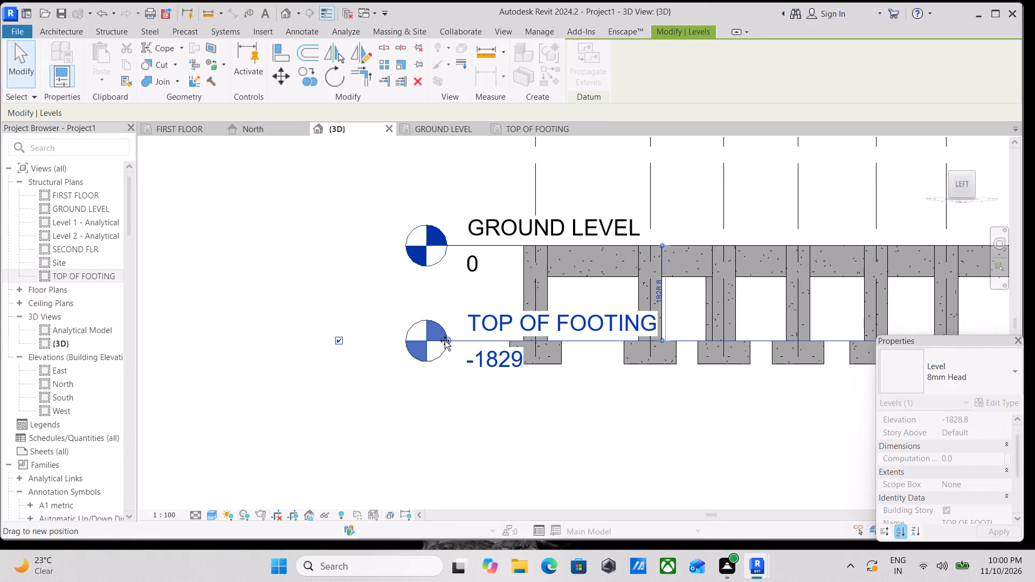
pyautogui.moveTo(445, 341); pyautogui.dragTo(169, 343)
# Extend the GROUND LEVEL line away from the structure until its head sits slightly beyond the TOP OF FOOTING head.
pyautogui.scroll(-5, 169, 342)
pyautogui.moveTo(237, 338); pyautogui.dragTo(434, 403, button='middle')
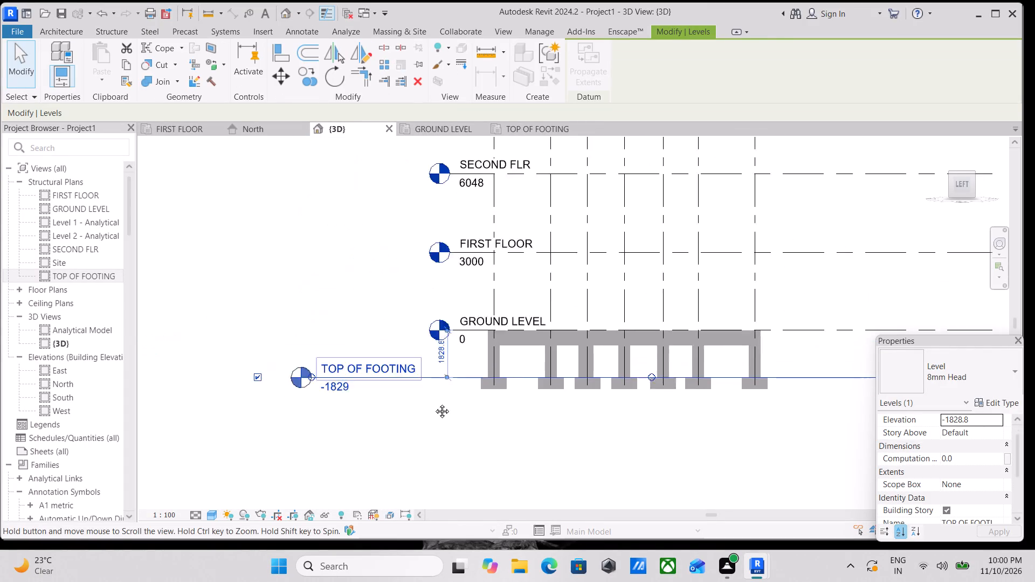
pyautogui.moveTo(434, 403); pyautogui.dragTo(473, 424, button='middle')
pyautogui.scroll(2, 473, 424)
pyautogui.scroll(3, 513, 390)
pyautogui.scroll(2, 601, 368)
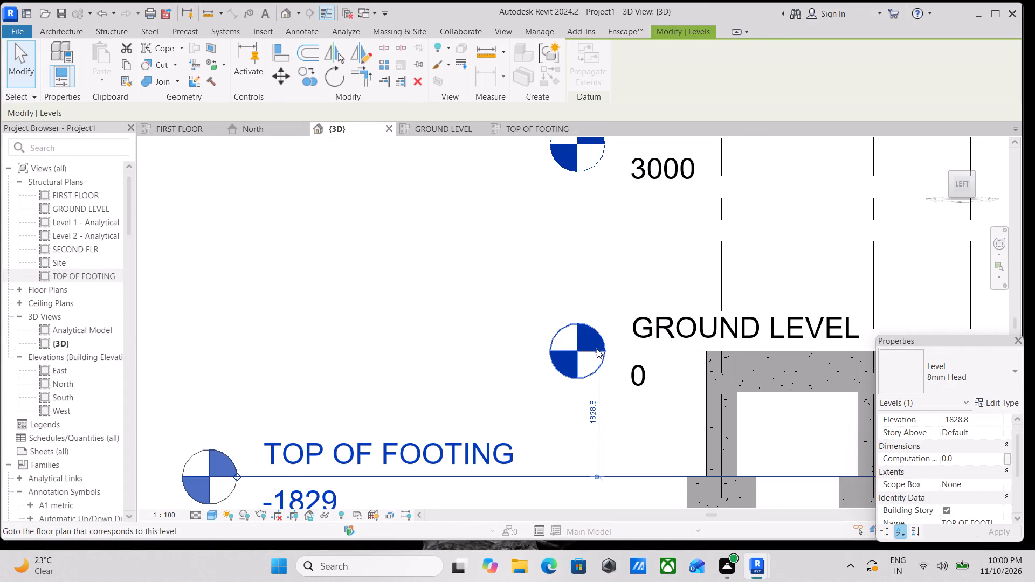
pyautogui.moveTo(597, 349); pyautogui.dragTo(563, 349)
pyautogui.scroll(3, 616, 362)
pyautogui.click(642, 343)
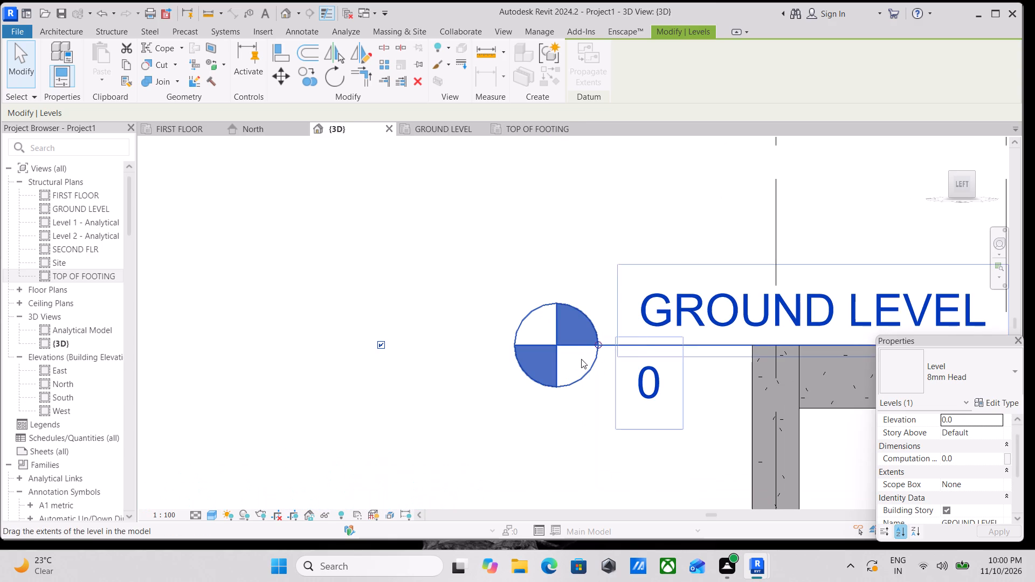
pyautogui.moveTo(596, 347); pyautogui.dragTo(274, 354)
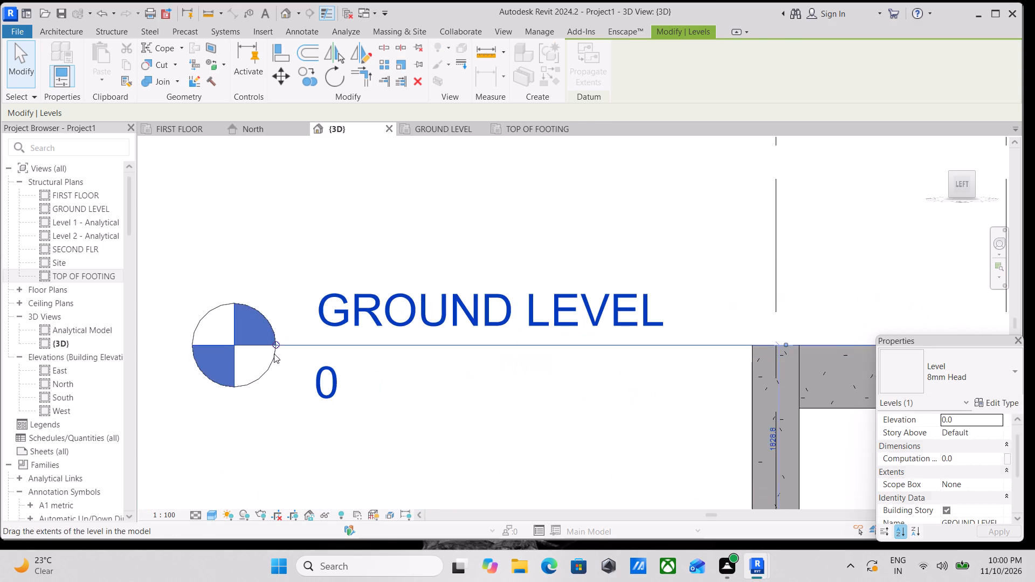
pyautogui.scroll(-3, 274, 354)
pyautogui.moveTo(274, 354); pyautogui.dragTo(472, 313, button='middle')
pyautogui.moveTo(469, 309); pyautogui.dragTo(394, 306)
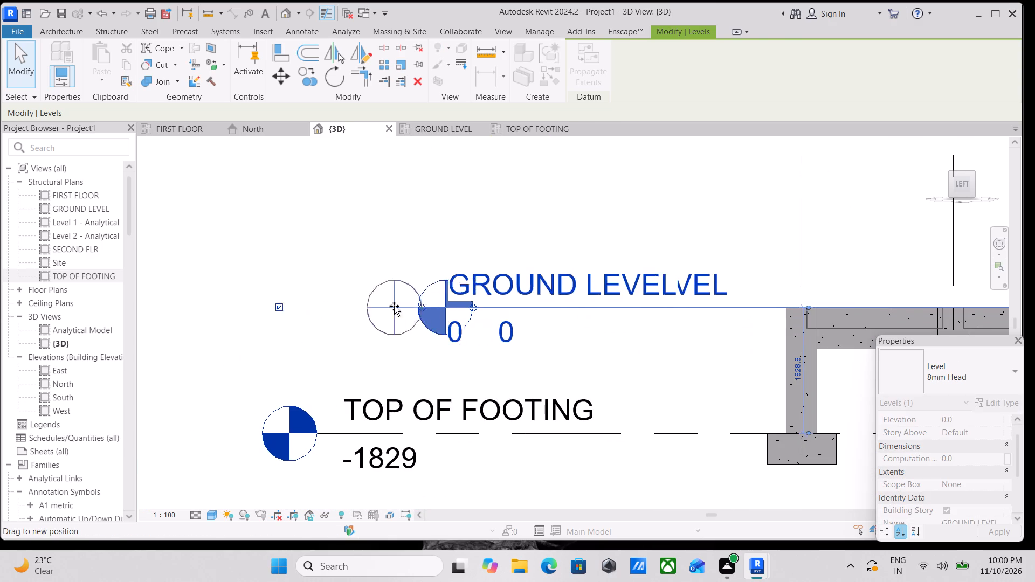
pyautogui.moveTo(394, 306); pyautogui.dragTo(365, 303)
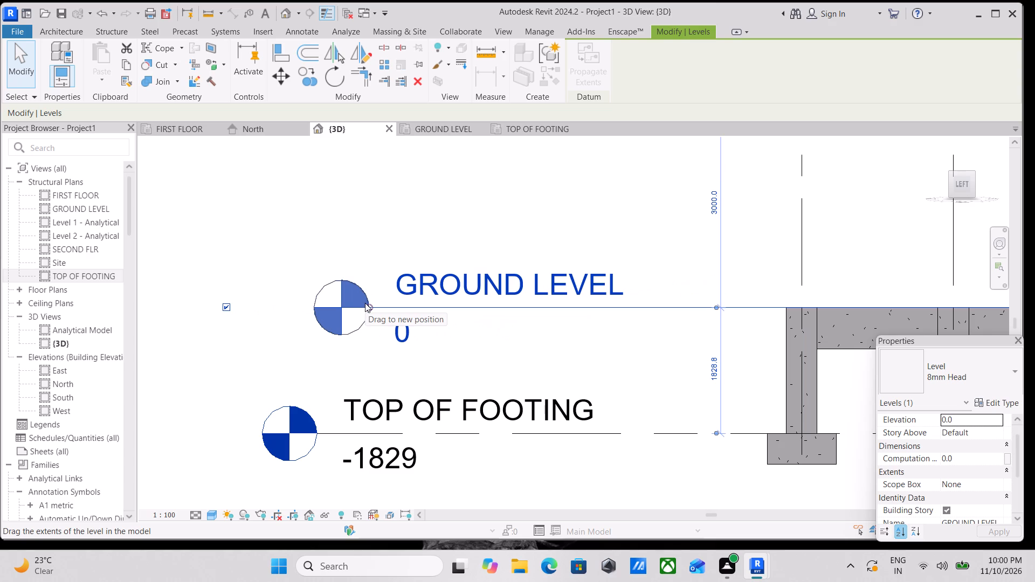
pyautogui.scroll(-2, 370, 302)
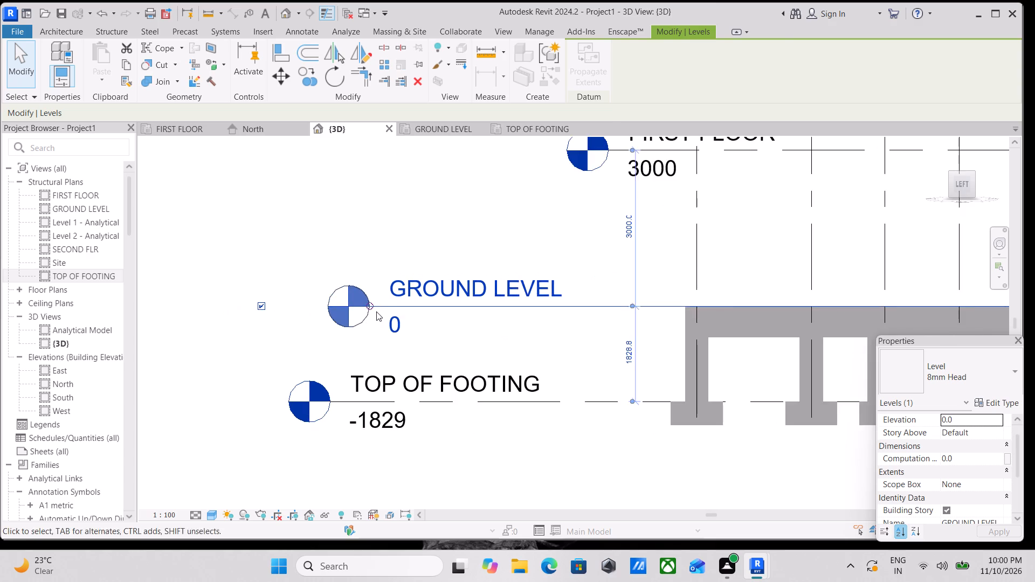
pyautogui.scroll(1, 376, 311)
pyautogui.moveTo(370, 302); pyautogui.dragTo(299, 300)
pyautogui.scroll(-2, 391, 257)
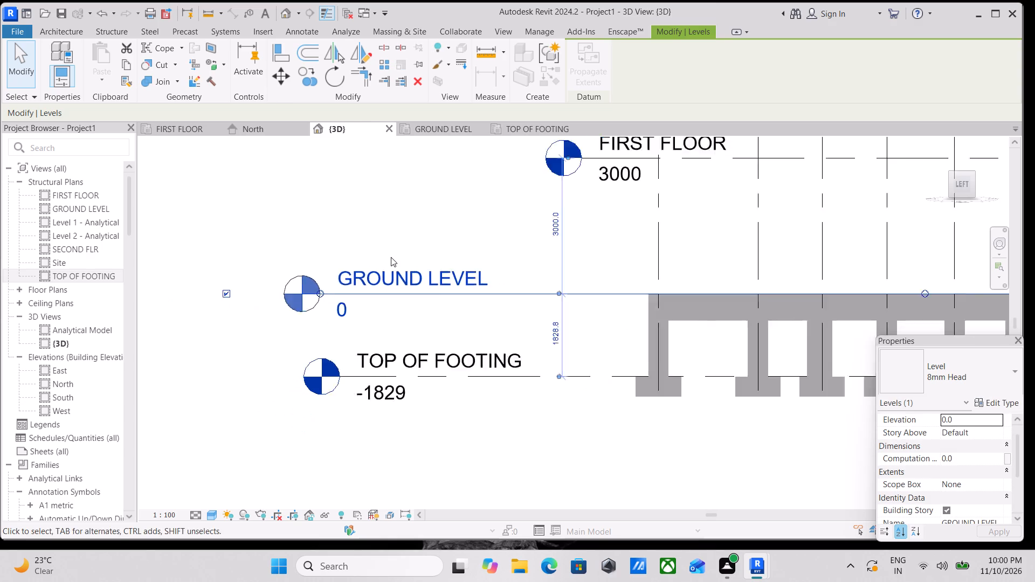
# Extend the FIRST FLOOR level line outward so its head roughly lines up above the GROUND LEVEL head.
pyautogui.scroll(-1, 391, 257)
pyautogui.moveTo(397, 264); pyautogui.dragTo(433, 356, button='middle')
pyautogui.scroll(1, 433, 356)
pyautogui.click(745, 247)
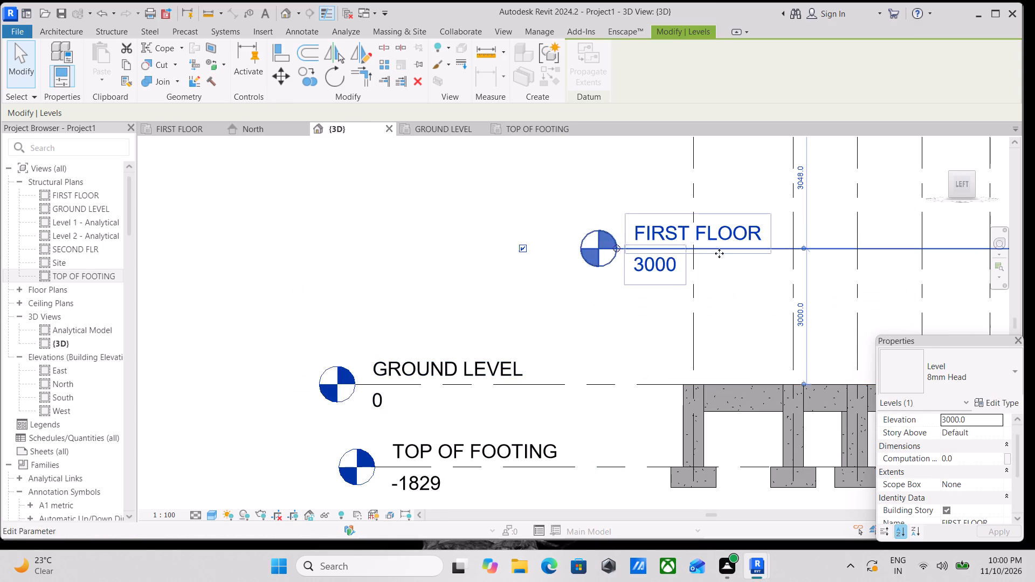
pyautogui.scroll(3, 653, 258)
pyautogui.moveTo(602, 242); pyautogui.dragTo(433, 273)
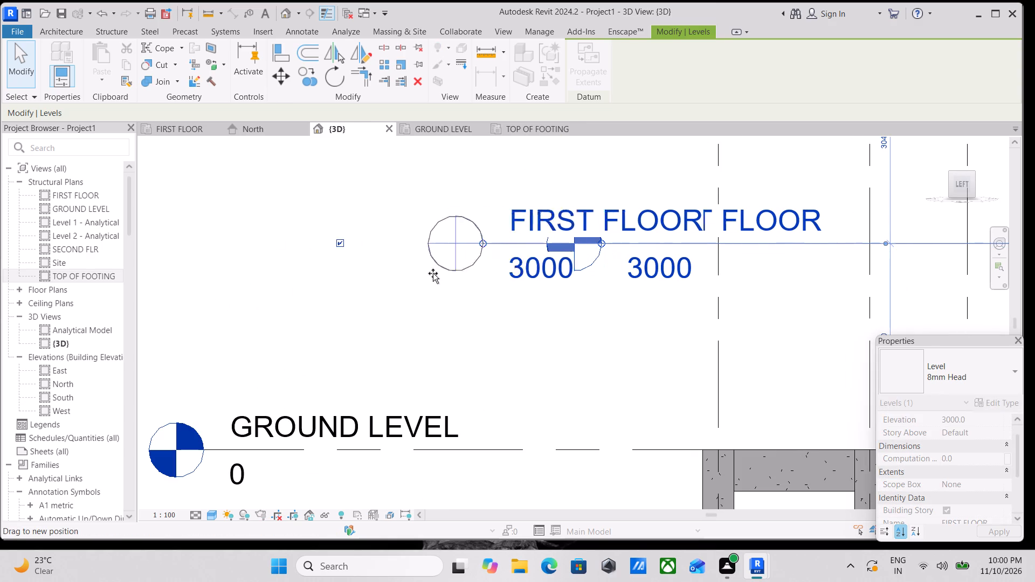
pyautogui.moveTo(433, 273); pyautogui.dragTo(212, 314)
# Extend the SECOND FLR level line outward so its head sits roughly above the FIRST FLOOR head.
pyautogui.scroll(-4, 245, 297)
pyautogui.moveTo(269, 319); pyautogui.dragTo(328, 400, button='middle')
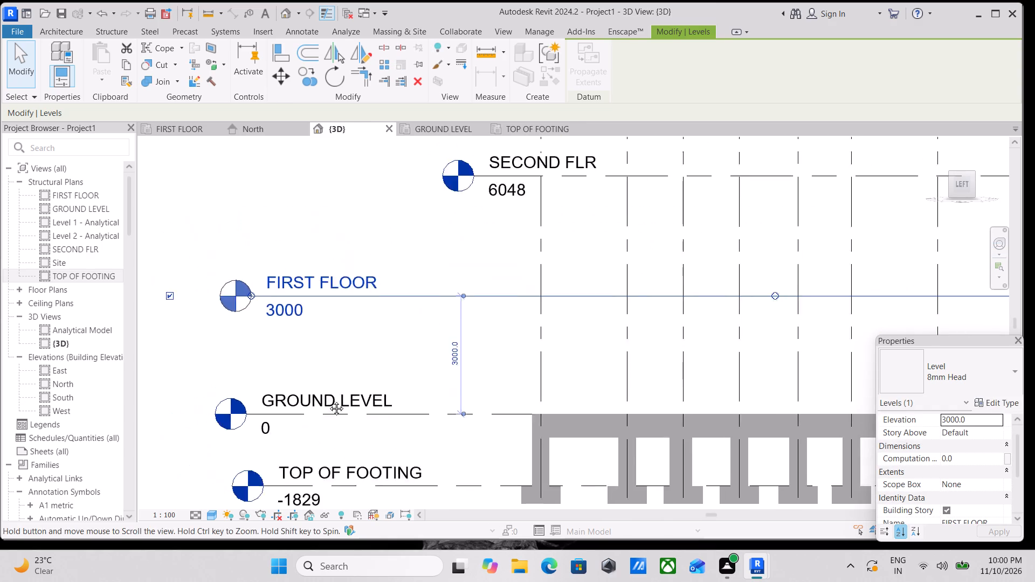
pyautogui.moveTo(328, 400); pyautogui.dragTo(348, 430, button='middle')
pyautogui.scroll(1, 362, 430)
pyautogui.click(757, 231)
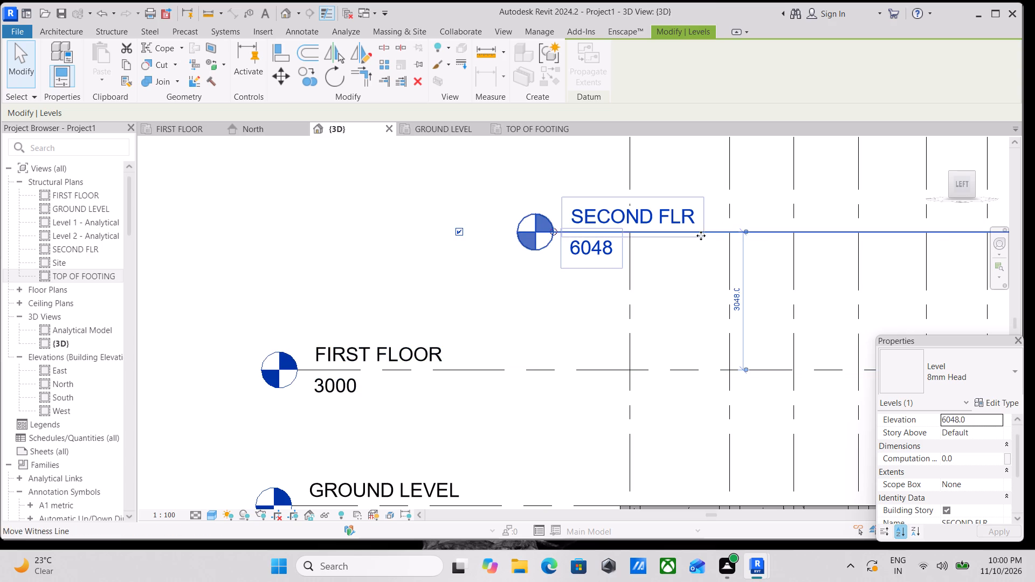
pyautogui.moveTo(553, 229); pyautogui.dragTo(319, 287)
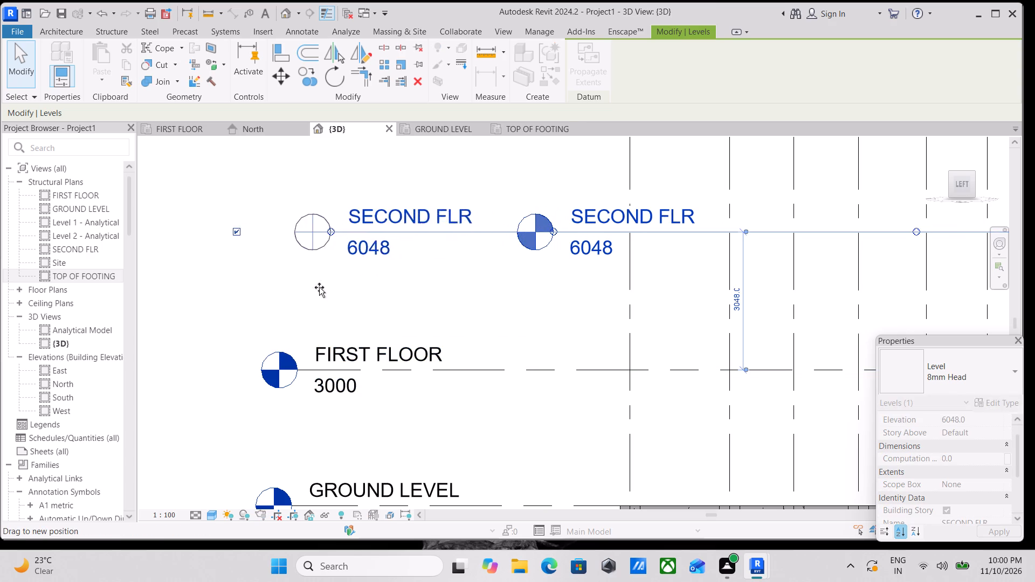
pyautogui.moveTo(319, 287); pyautogui.dragTo(273, 297)
# Examine the extended level lines, the grids 1 to 7 and the footings and columns below in the side-on 3D view.
pyautogui.scroll(-3, 314, 281)
pyautogui.moveTo(329, 296); pyautogui.dragTo(376, 428, button='middle')
pyautogui.scroll(1, 483, 392)
pyautogui.scroll(-3, 584, 337)
pyautogui.moveTo(575, 328); pyautogui.dragTo(549, 300, button='middle')
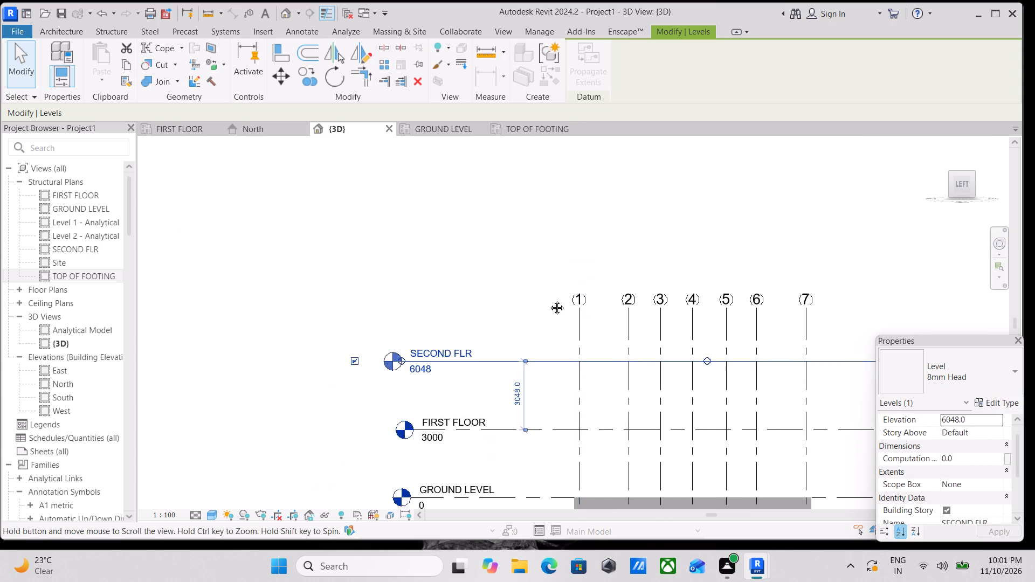
pyautogui.moveTo(549, 300); pyautogui.dragTo(491, 200, button='middle')
pyautogui.scroll(1, 493, 198)
pyautogui.scroll(-3, 534, 250)
pyautogui.scroll(3, 577, 352)
pyautogui.scroll(3, 611, 452)
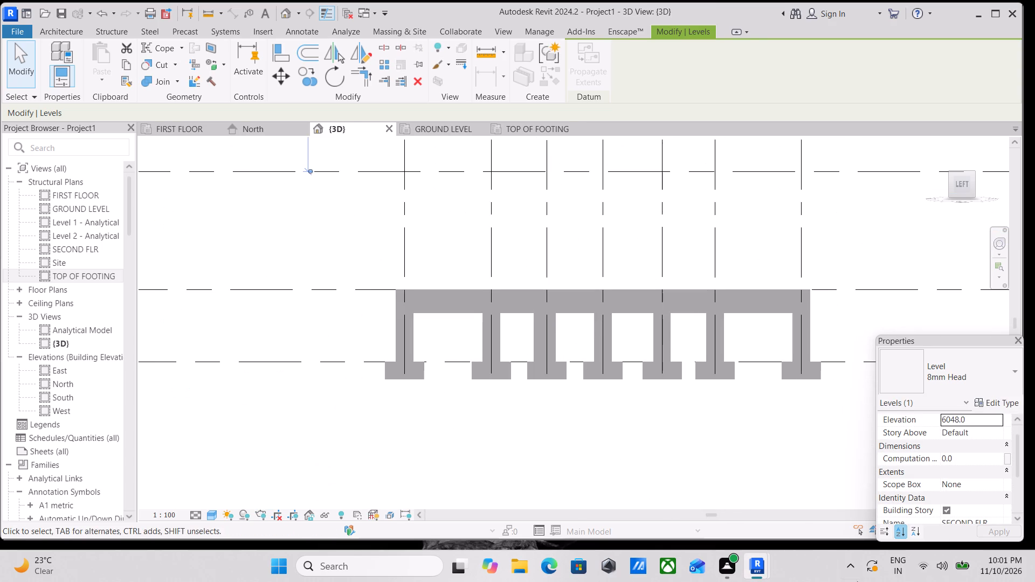
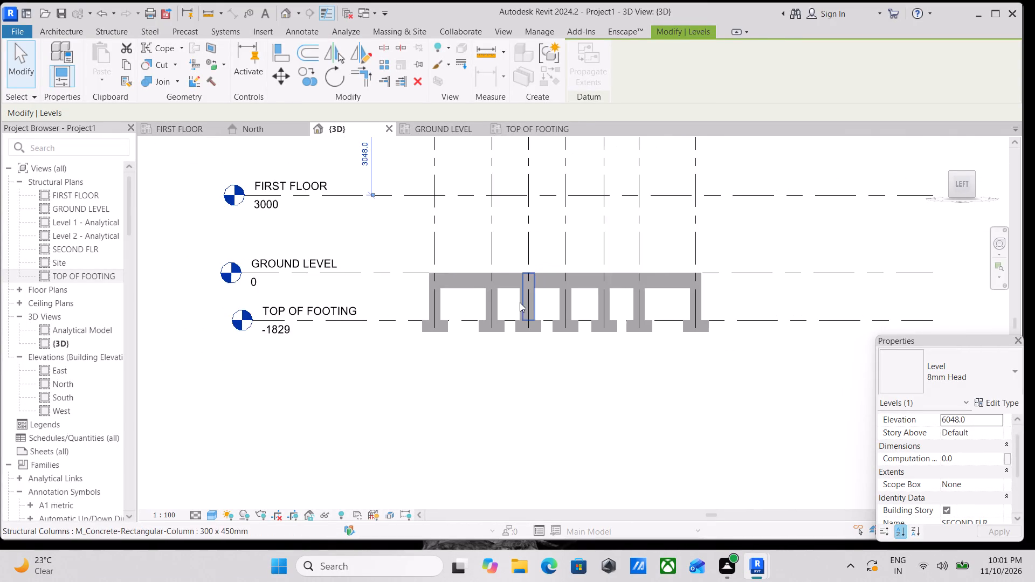
# Examine the beam grid, columns and isolated footings of the frame from several angles in the 3D view.
pyautogui.moveTo(519, 302); pyautogui.dragTo(460, 322, button='middle')
pyautogui.keyDown('shift'); pyautogui.moveTo(505, 325); pyautogui.dragTo(339, 481, button='middle'); pyautogui.keyUp('shift')
pyautogui.keyDown('shift'); pyautogui.moveTo(509, 379); pyautogui.dragTo(584, 246, button='middle'); pyautogui.keyUp('shift')
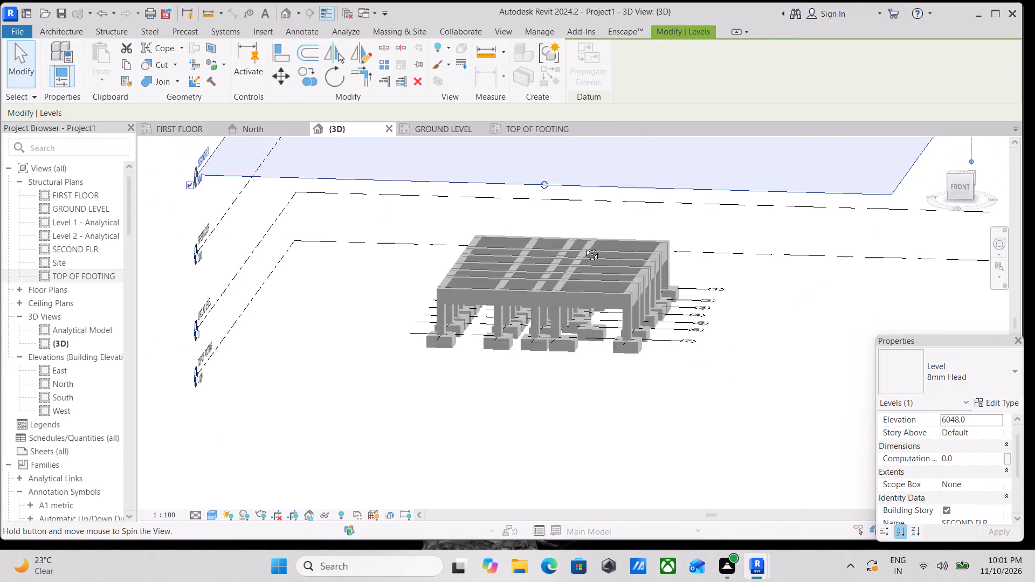
pyautogui.keyDown('shift'); pyautogui.moveTo(584, 246); pyautogui.dragTo(692, 369, button='middle'); pyautogui.keyUp('shift')
pyautogui.scroll(3, 686, 364)
pyautogui.press('Escape')
pyautogui.scroll(-5, 686, 360)
pyautogui.scroll(3, 640, 414)
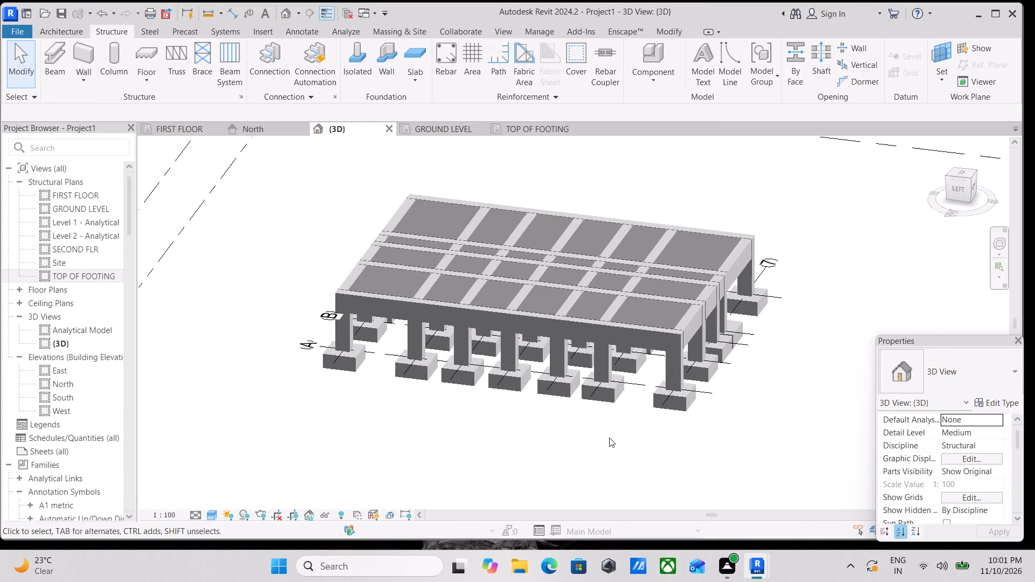
pyautogui.scroll(4, 609, 438)
pyautogui.scroll(2, 612, 383)
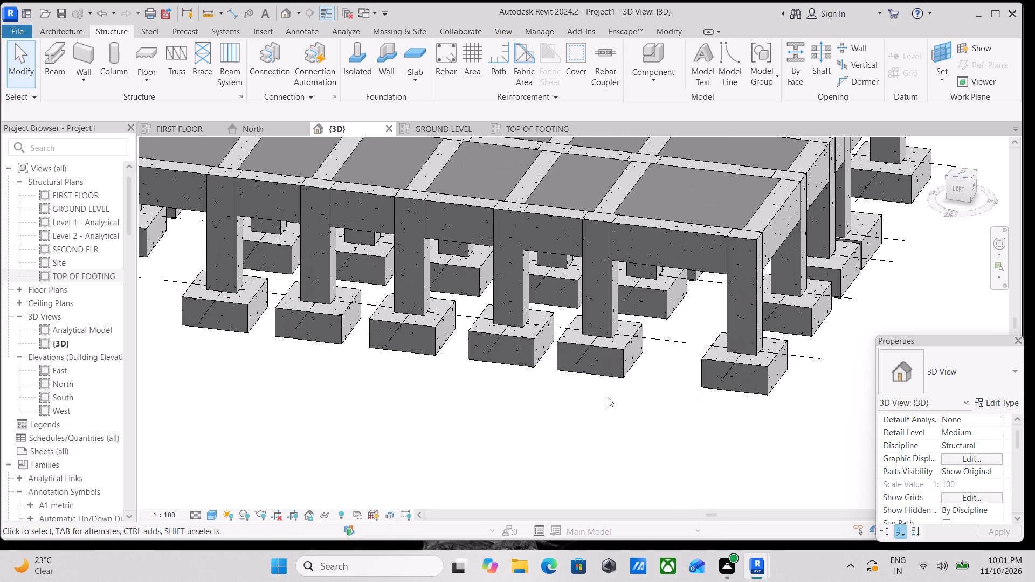
pyautogui.scroll(2, 603, 445)
pyautogui.scroll(-2, 641, 323)
pyautogui.moveTo(641, 323); pyautogui.dragTo(532, 519, button='middle')
pyautogui.scroll(1, 530, 522)
pyautogui.scroll(-6, 533, 512)
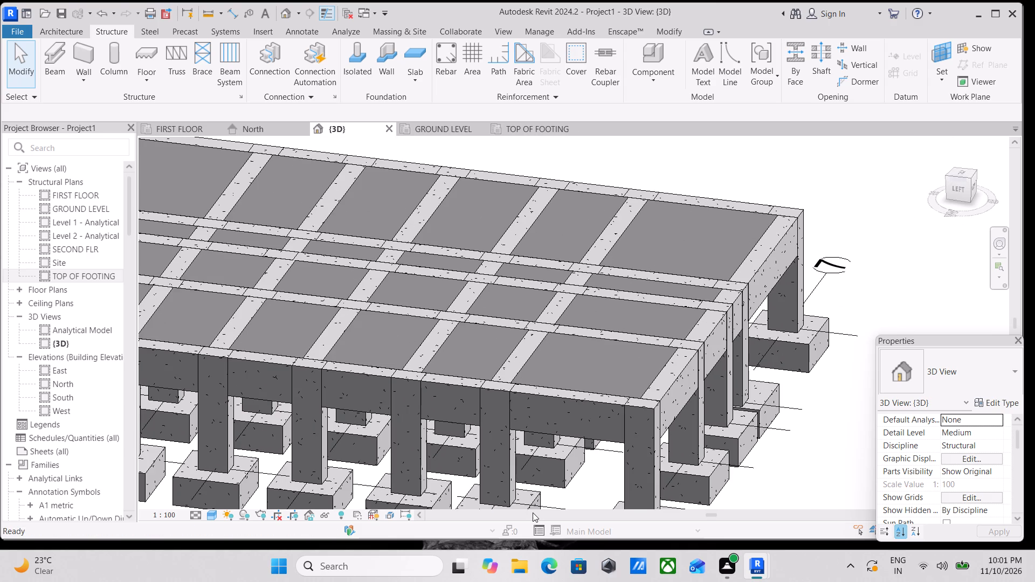
pyautogui.scroll(-2, 533, 512)
pyautogui.scroll(-3, 542, 127)
pyautogui.scroll(-3, 519, 342)
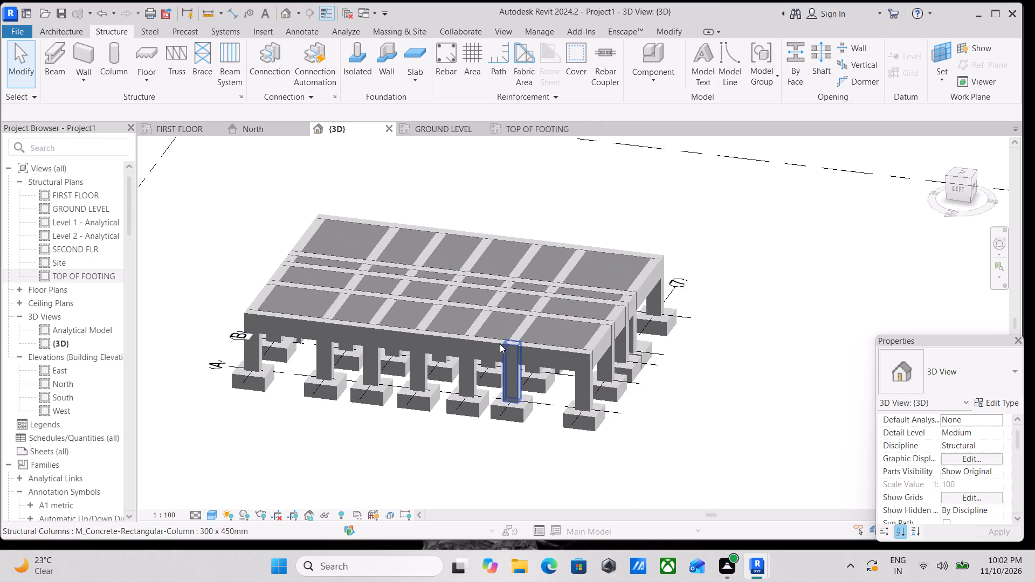
pyautogui.moveTo(497, 344); pyautogui.dragTo(439, 405, button='middle')
pyautogui.keyDown('shift'); pyautogui.moveTo(439, 405); pyautogui.dragTo(239, 341, button='middle'); pyautogui.keyUp('shift')
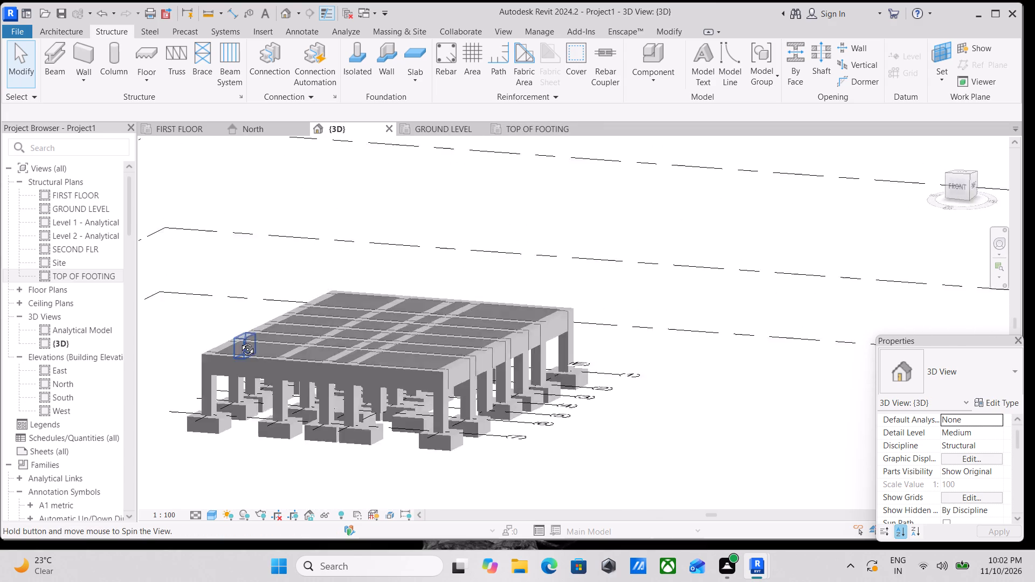
pyautogui.keyDown('shift'); pyautogui.moveTo(239, 341); pyautogui.dragTo(429, 355, button='middle'); pyautogui.keyUp('shift')
pyautogui.keyDown('shift'); pyautogui.scroll(1, 429, 355); pyautogui.keyUp('shift')
pyautogui.scroll(-3, 429, 356)
pyautogui.keyDown('shift'); pyautogui.moveTo(429, 356); pyautogui.dragTo(256, 403, button='middle'); pyautogui.keyUp('shift')
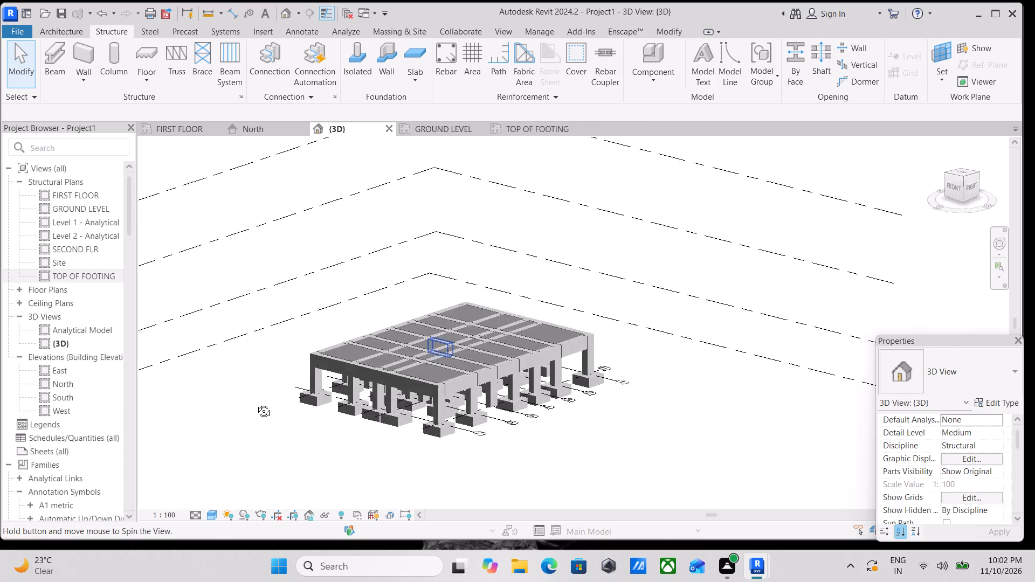
pyautogui.keyDown('shift'); pyautogui.moveTo(256, 403); pyautogui.dragTo(247, 406, button='middle'); pyautogui.keyUp('shift')
# On the TOP OF FOOTING plan, draw a building section across the footing at grids A and 1, looking toward the grid A head.
pyautogui.click(520, 130)
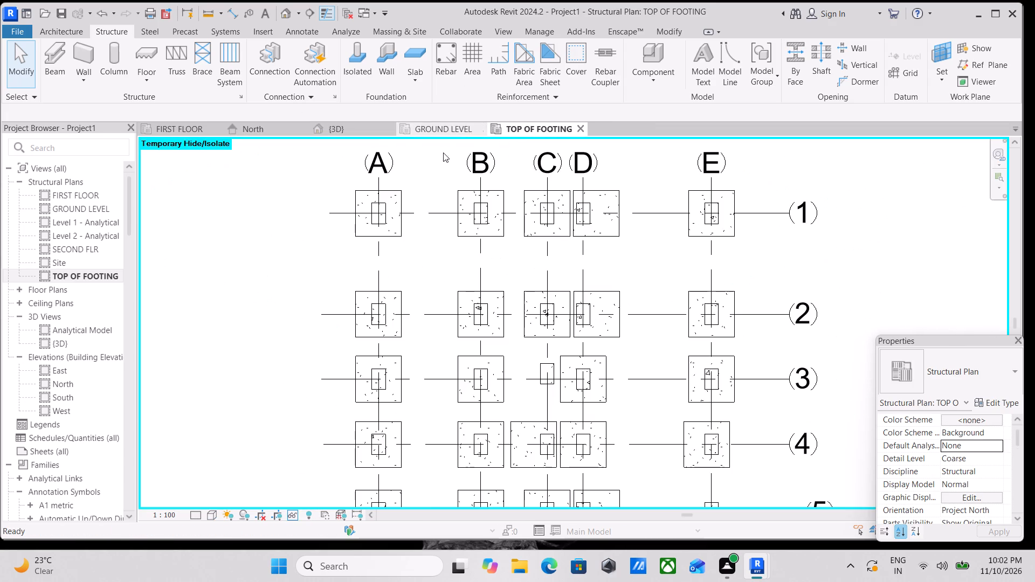
pyautogui.scroll(3, 350, 257)
pyautogui.moveTo(350, 257); pyautogui.dragTo(340, 367, button='middle')
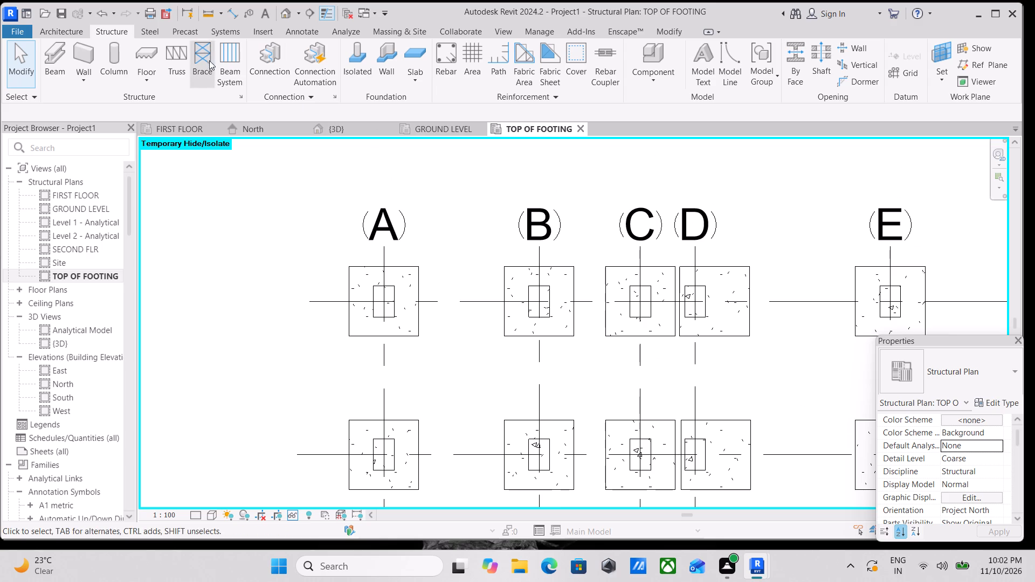
pyautogui.click(309, 9)
pyautogui.scroll(8, 349, 362)
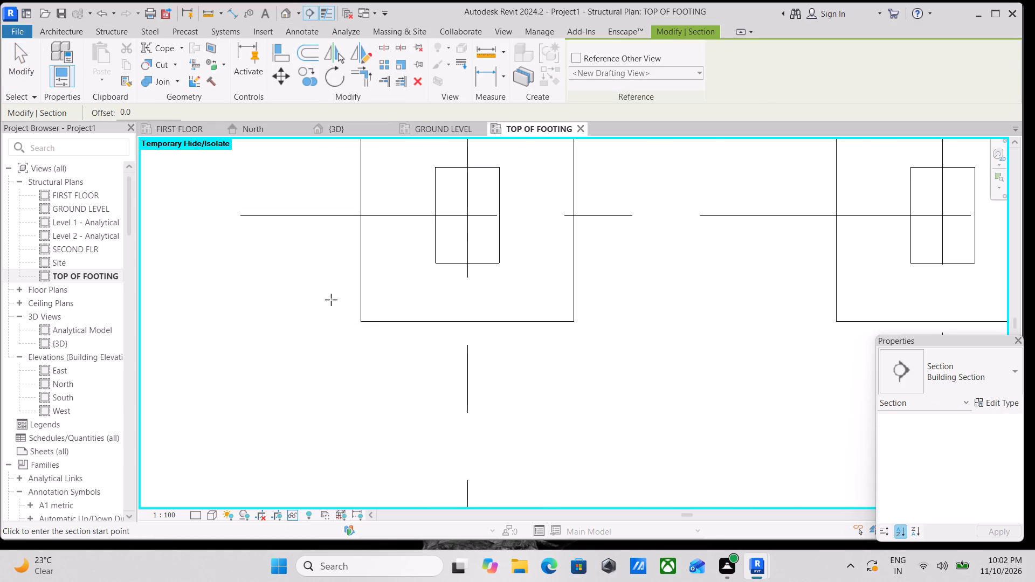
pyautogui.click(331, 300)
pyautogui.scroll(-2, 641, 295)
pyautogui.moveTo(641, 294); pyautogui.dragTo(573, 287, button='middle')
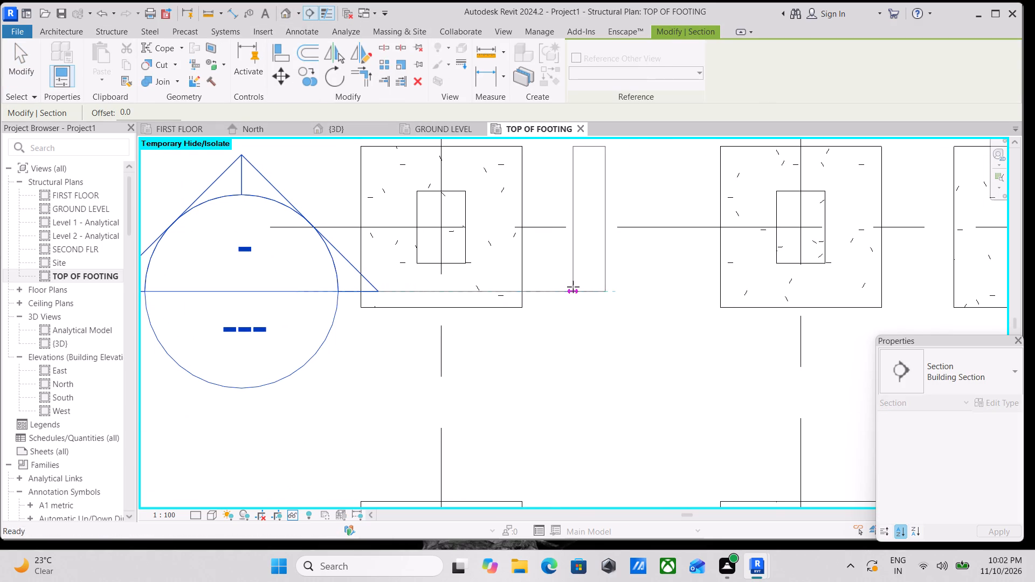
pyautogui.click(597, 283)
# Reduce the section's view depth so its far boundary sits just beyond the A1 footing's far edge.
pyautogui.scroll(-5, 585, 279)
pyautogui.moveTo(510, 220); pyautogui.dragTo(520, 269, button='middle')
pyautogui.scroll(-1, 520, 269)
pyautogui.scroll(11, 548, 195)
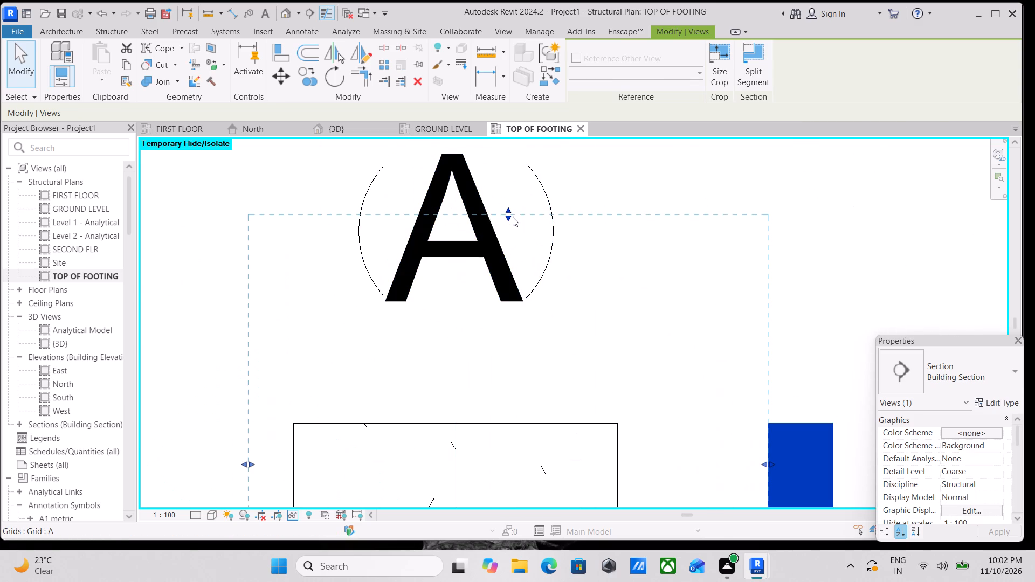
pyautogui.moveTo(511, 217); pyautogui.dragTo(488, 382)
pyautogui.scroll(-2, 488, 370)
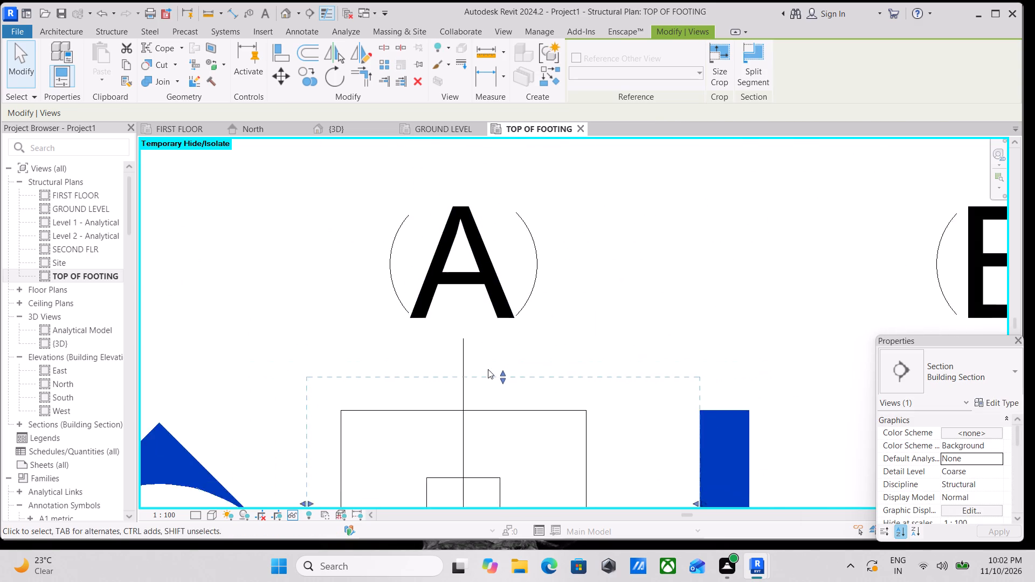
pyautogui.moveTo(488, 369); pyautogui.dragTo(544, 223, button='middle')
pyautogui.scroll(-11, 568, 264)
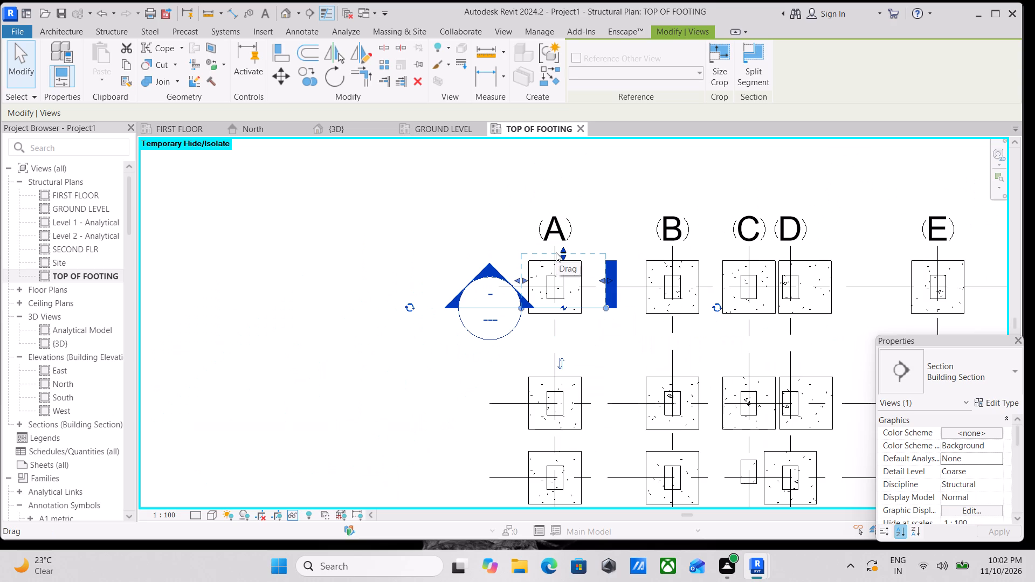
# Narrow the section's view extent on the grid B side so it ends just beyond the A1 footing.
pyautogui.scroll(1, 374, 185)
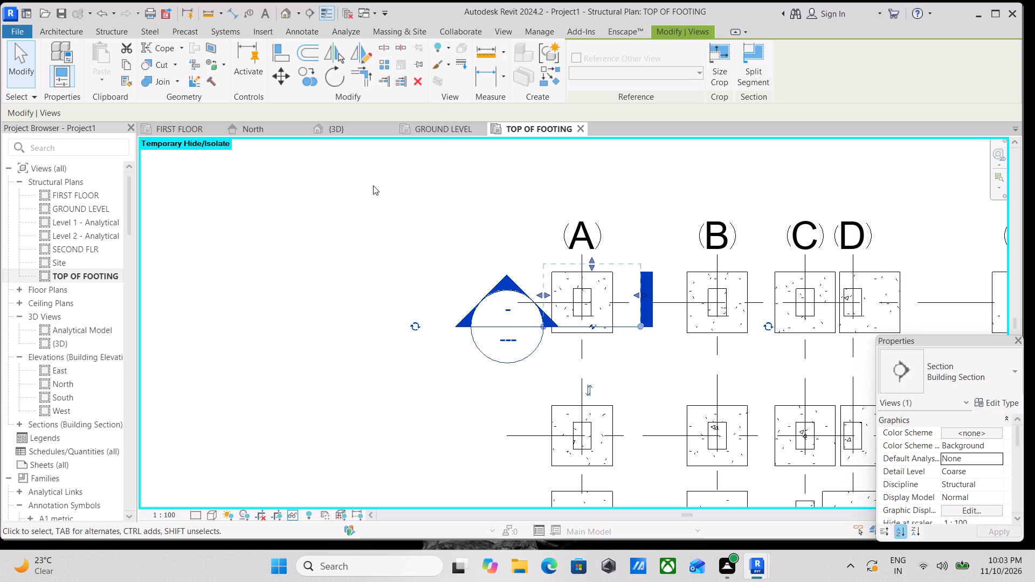
pyautogui.scroll(-1, 495, 228)
pyautogui.scroll(4, 555, 250)
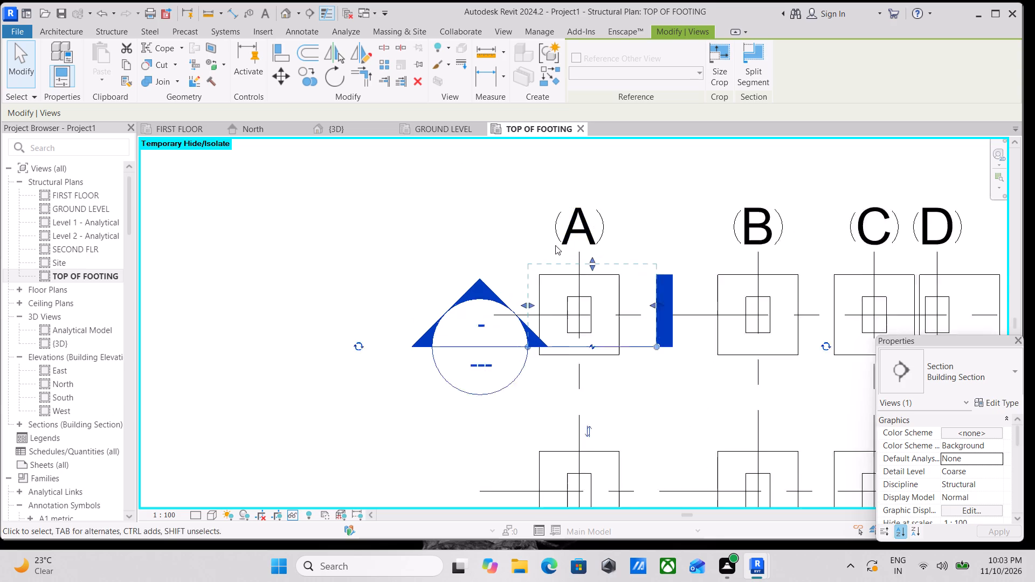
pyautogui.scroll(1, 558, 240)
pyautogui.moveTo(558, 239); pyautogui.dragTo(339, 234, button='middle')
pyautogui.scroll(3, 433, 245)
pyautogui.moveTo(413, 248); pyautogui.dragTo(558, 247, button='middle')
pyautogui.scroll(1, 558, 247)
pyautogui.scroll(-3, 541, 256)
pyautogui.moveTo(540, 259); pyautogui.dragTo(535, 251, button='middle')
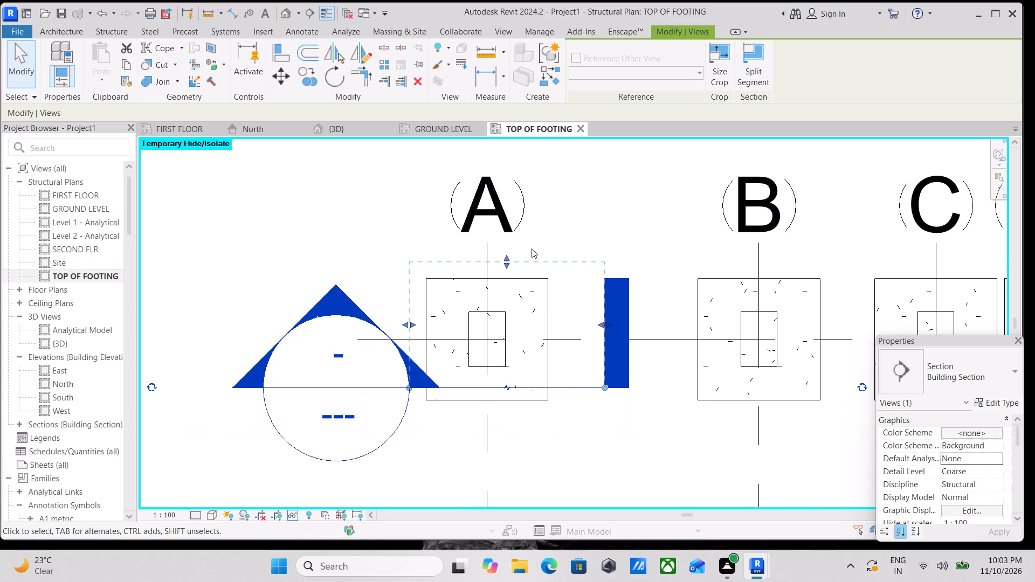
pyautogui.scroll(-2, 463, 261)
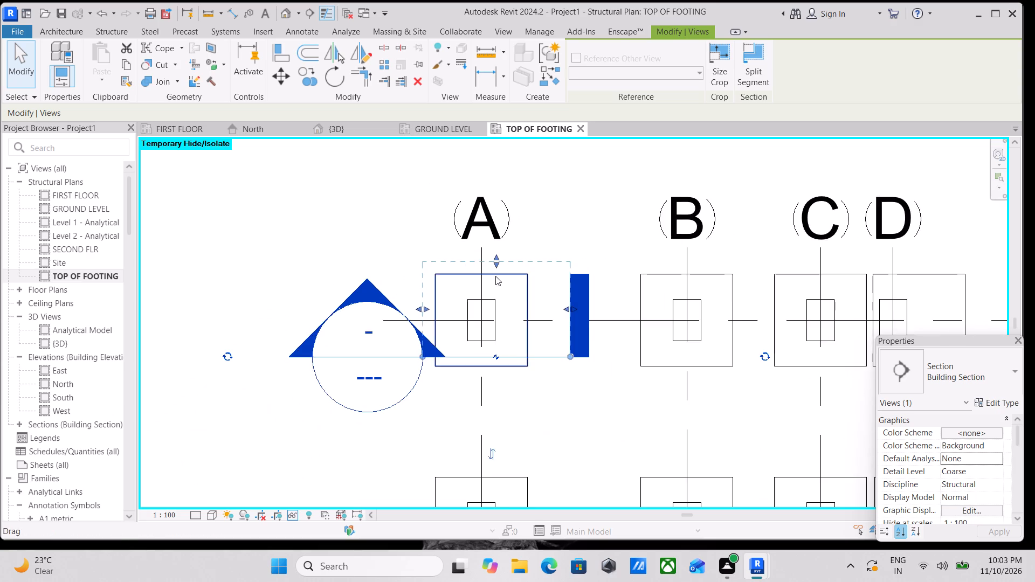
pyautogui.scroll(4, 498, 276)
pyautogui.moveTo(389, 292); pyautogui.dragTo(154, 229, button='middle')
pyautogui.moveTo(392, 281); pyautogui.dragTo(456, 273, button='middle')
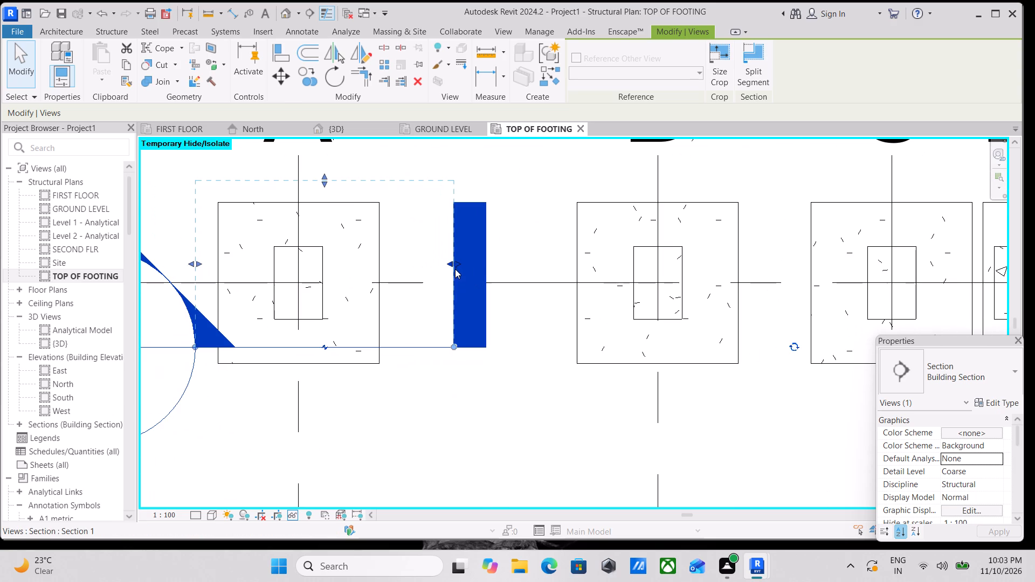
pyautogui.moveTo(452, 266); pyautogui.dragTo(389, 265)
pyautogui.moveTo(420, 278); pyautogui.dragTo(475, 290, button='middle')
pyautogui.scroll(1, 475, 289)
pyautogui.scroll(-4, 475, 288)
pyautogui.moveTo(480, 288); pyautogui.dragTo(491, 290, button='middle')
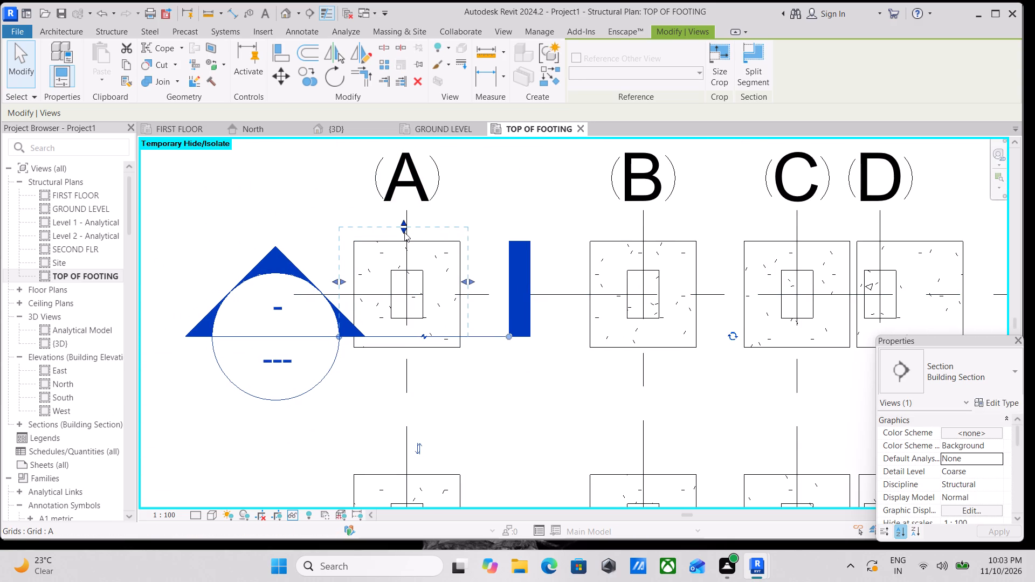
# Pull the section's far boundary back slightly inside the A1 footing's far edge.
pyautogui.moveTo(404, 232); pyautogui.dragTo(412, 253)
pyautogui.scroll(2, 463, 304)
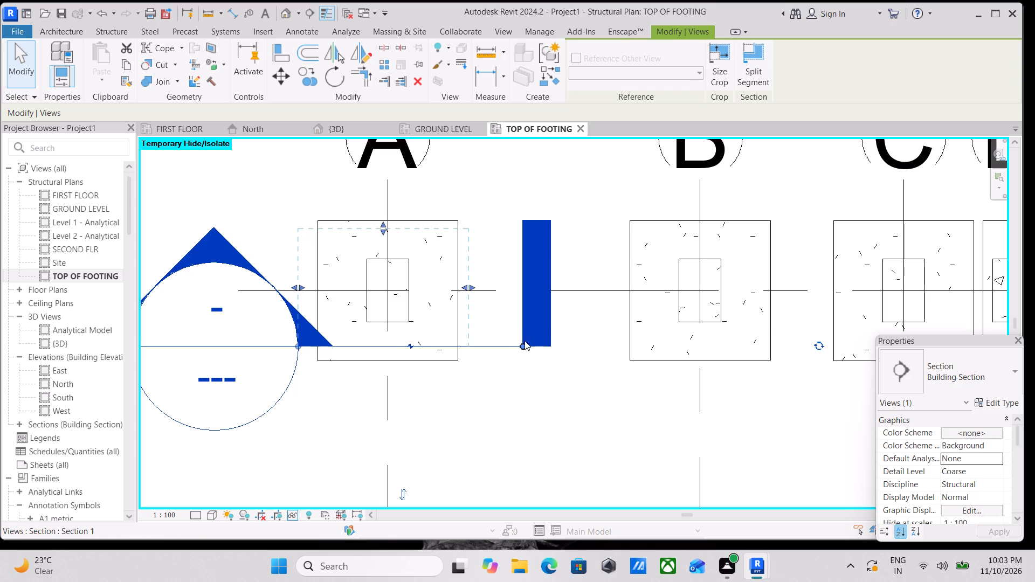
# Shorten the section line's tail end on the grid B side to just outside the A1 footing.
pyautogui.moveTo(525, 343); pyautogui.dragTo(463, 339)
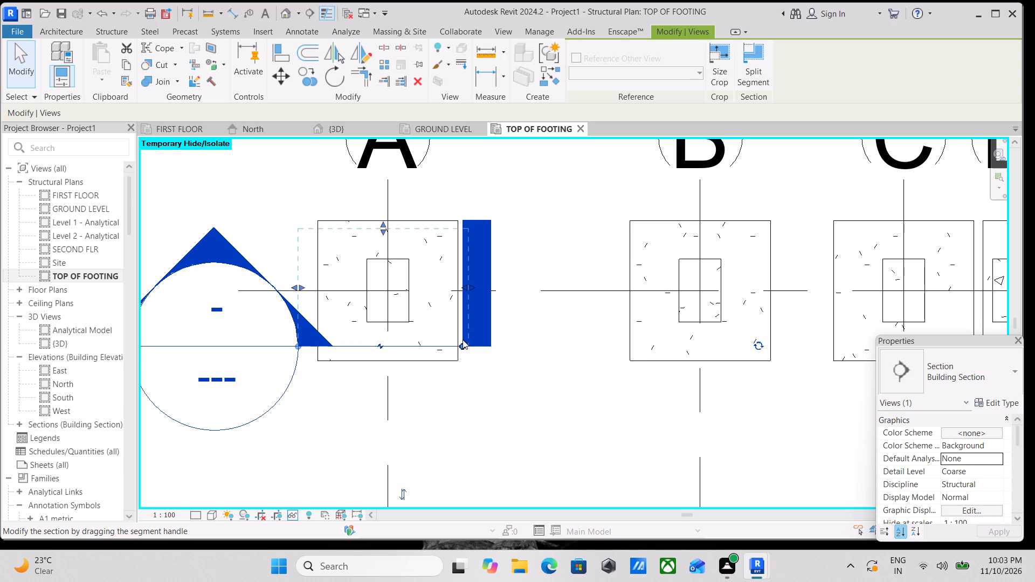
pyautogui.scroll(-3, 441, 352)
pyautogui.moveTo(440, 356); pyautogui.dragTo(451, 361, button='middle')
pyautogui.scroll(3, 451, 361)
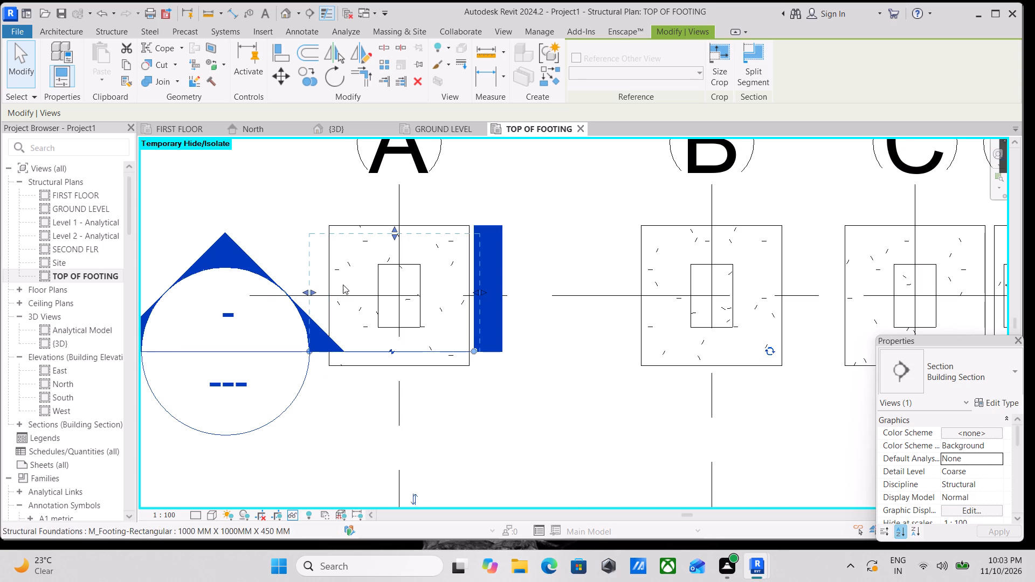
# Open the view defined by the A1 footing section.
pyautogui.rightClick(229, 246)
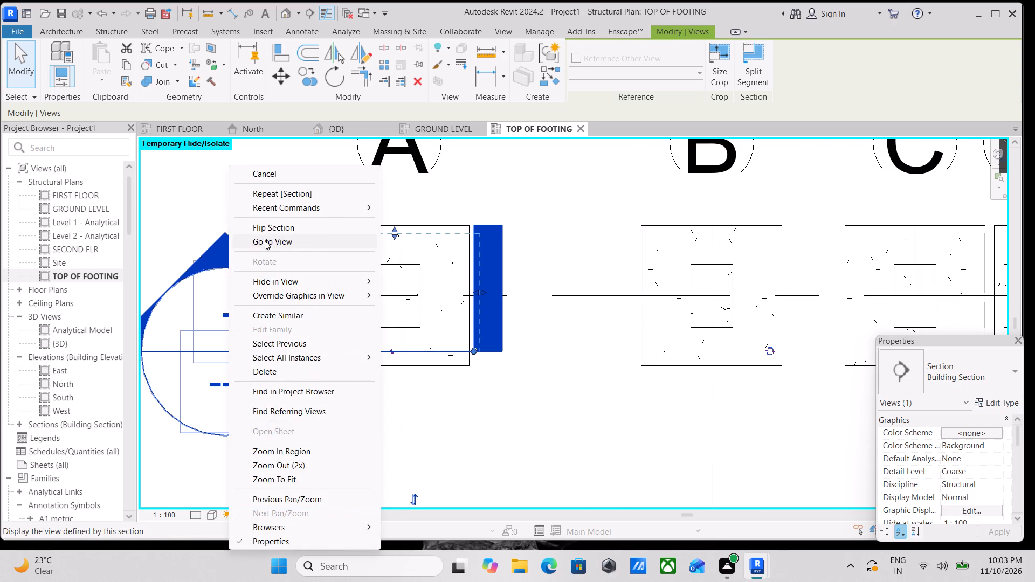
pyautogui.click(274, 235)
# Extend the lower edge of the section view's crop region to just below the bottom of the footing.
pyautogui.scroll(2, 526, 369)
pyautogui.moveTo(516, 342); pyautogui.dragTo(464, 221, button='middle')
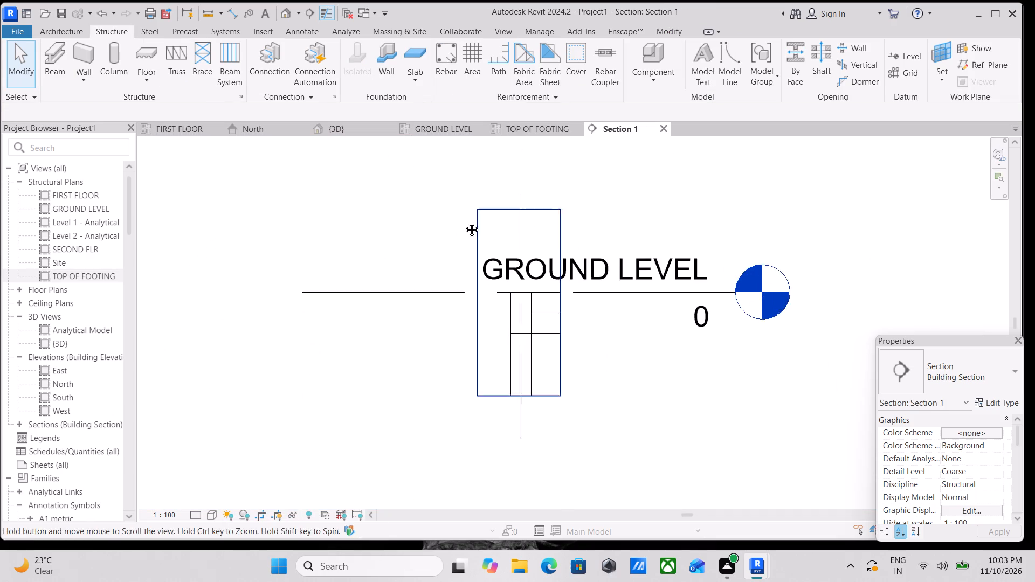
pyautogui.moveTo(464, 221); pyautogui.dragTo(463, 215, button='middle')
pyautogui.scroll(-2, 498, 341)
pyautogui.moveTo(496, 319); pyautogui.dragTo(484, 240, button='middle')
pyautogui.scroll(-3, 524, 227)
pyautogui.moveTo(524, 227); pyautogui.dragTo(519, 229, button='middle')
pyautogui.scroll(1, 515, 242)
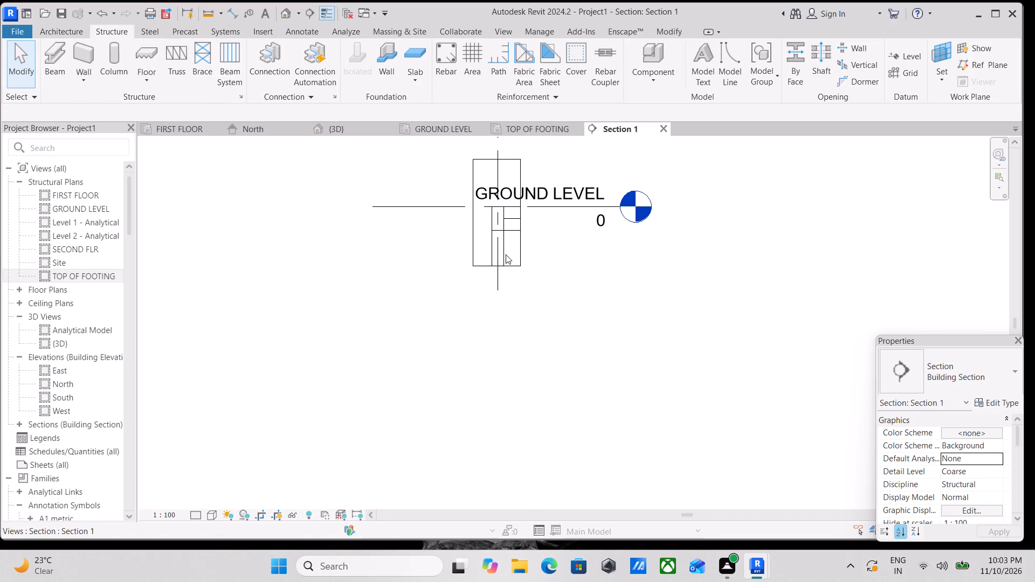
pyautogui.click(481, 264)
pyautogui.moveTo(495, 264); pyautogui.dragTo(498, 289)
pyautogui.scroll(3, 500, 288)
pyautogui.moveTo(494, 288); pyautogui.dragTo(494, 308)
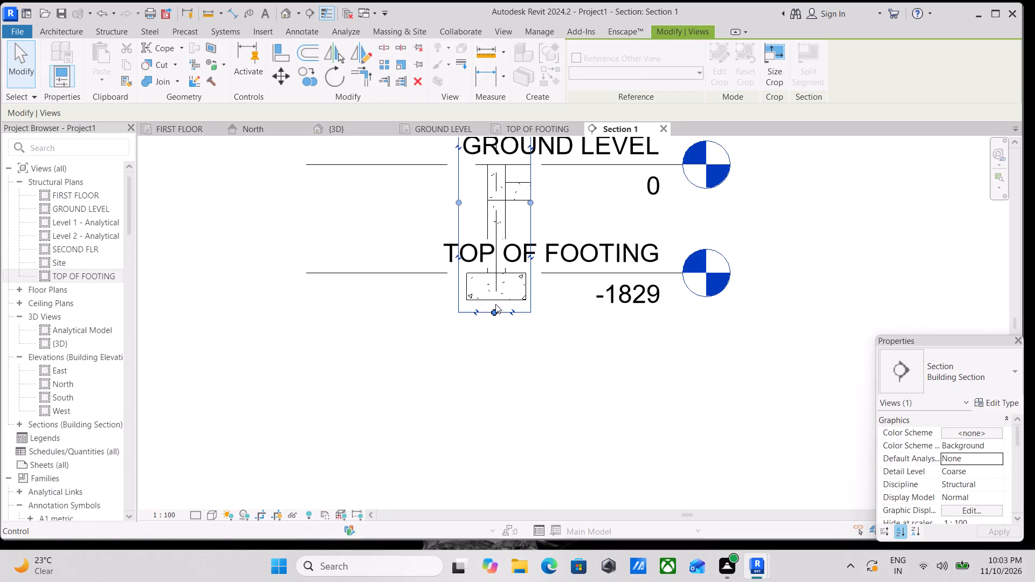
pyautogui.moveTo(517, 245); pyautogui.dragTo(513, 264, button='middle')
pyautogui.scroll(1, 514, 262)
pyautogui.scroll(-3, 516, 260)
# Extend the TOP OF FOOTING level line in the section, with the aligned GROUND LEVEL, so the level heads sit well clear of the column.
pyautogui.click(438, 288)
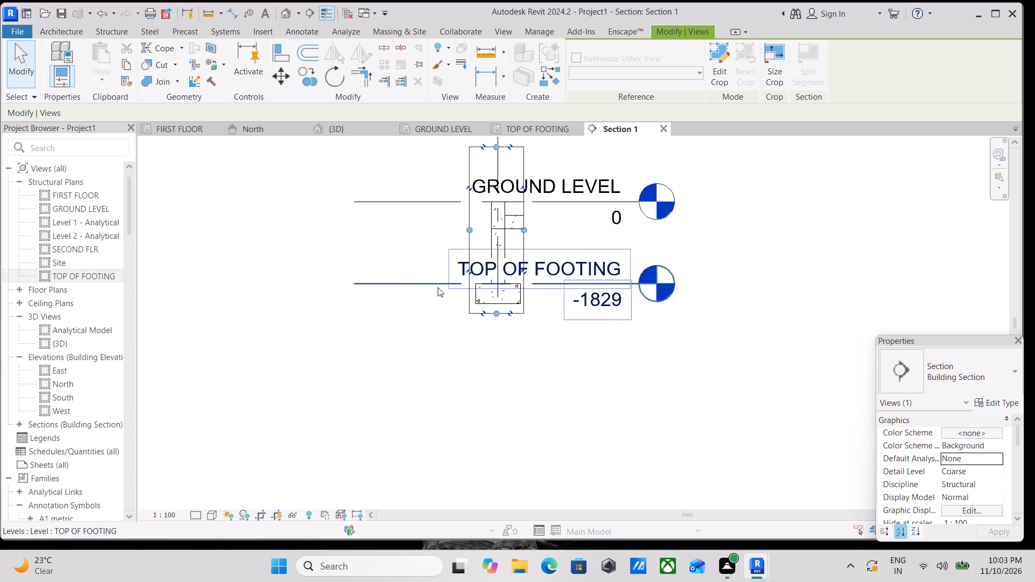
pyautogui.scroll(-1, 439, 287)
pyautogui.moveTo(436, 286); pyautogui.dragTo(345, 258, button='middle')
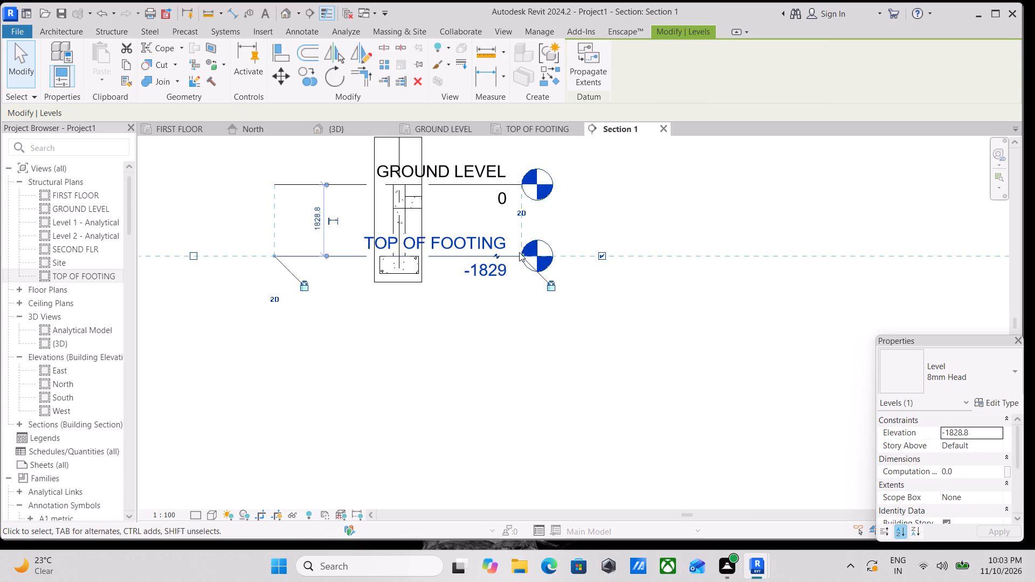
pyautogui.moveTo(519, 252); pyautogui.dragTo(816, 254)
pyautogui.scroll(-3, 815, 255)
pyautogui.moveTo(809, 256); pyautogui.dragTo(805, 256, button='middle')
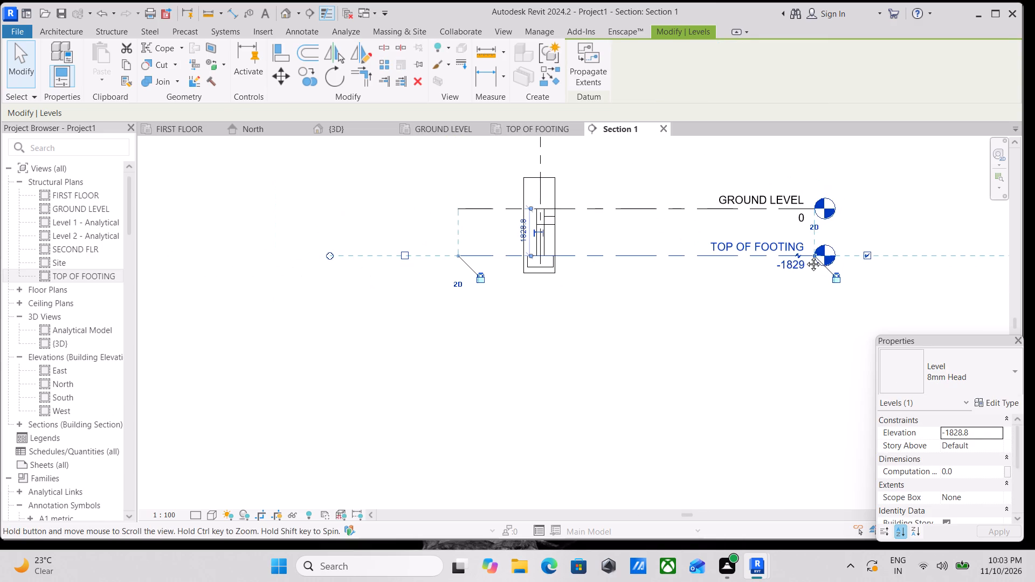
pyautogui.moveTo(805, 256); pyautogui.dragTo(803, 255, button='middle')
pyautogui.scroll(1, 803, 255)
pyautogui.moveTo(727, 257); pyautogui.dragTo(621, 257, button='middle')
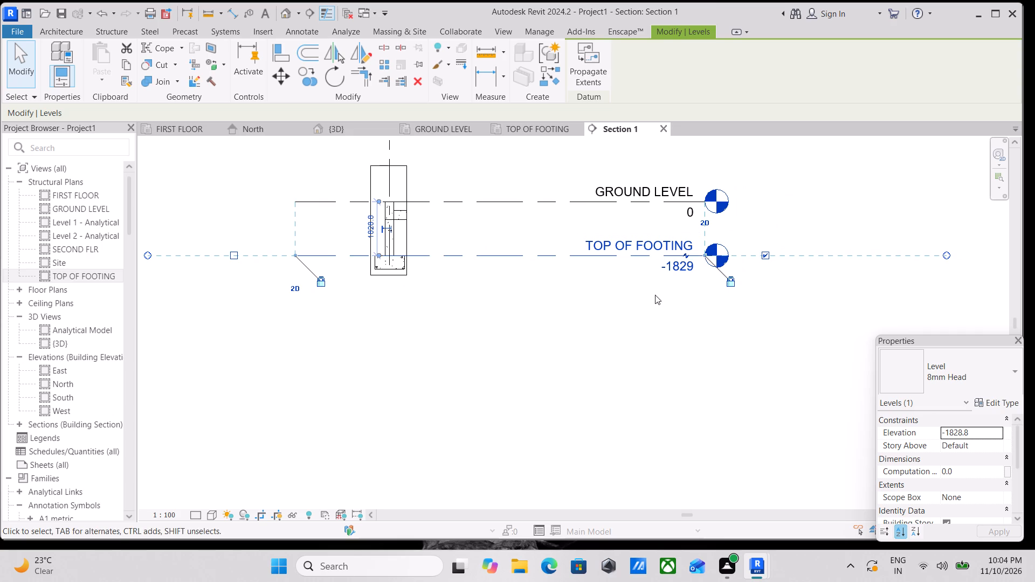
# Examine the A1 footing, column and adjoining beam up close in the section view.
pyautogui.scroll(3, 675, 255)
pyautogui.moveTo(551, 286); pyautogui.dragTo(570, 308, button='middle')
pyautogui.scroll(1, 570, 308)
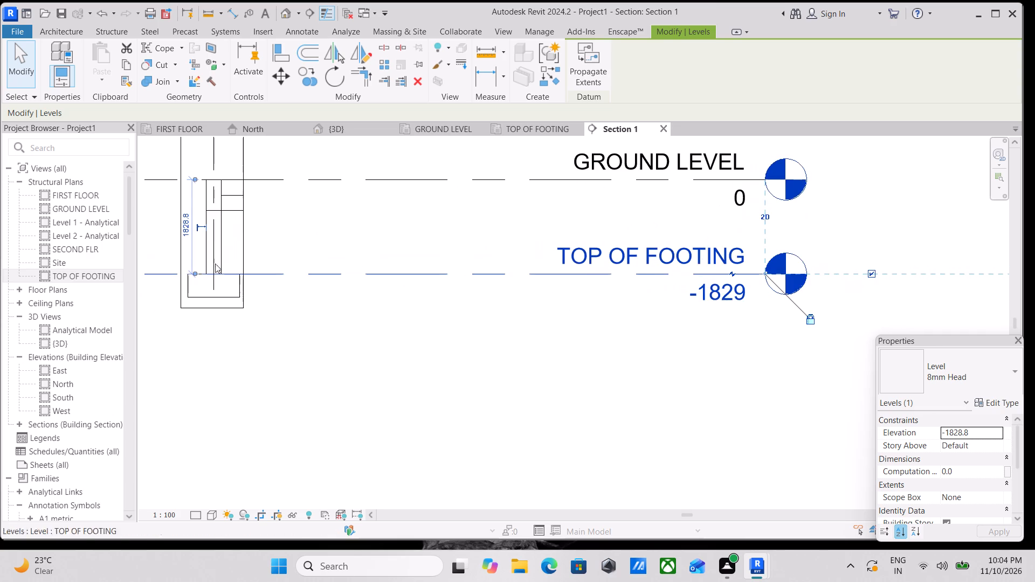
pyautogui.moveTo(215, 271); pyautogui.dragTo(315, 334, button='middle')
pyautogui.scroll(4, 315, 334)
pyautogui.moveTo(281, 341); pyautogui.dragTo(344, 393, button='middle')
pyautogui.scroll(2, 344, 393)
pyautogui.moveTo(339, 302); pyautogui.dragTo(380, 322, button='middle')
pyautogui.scroll(1, 384, 317)
pyautogui.scroll(-2, 445, 260)
pyautogui.moveTo(446, 260); pyautogui.dragTo(460, 264, button='middle')
pyautogui.scroll(1, 460, 264)
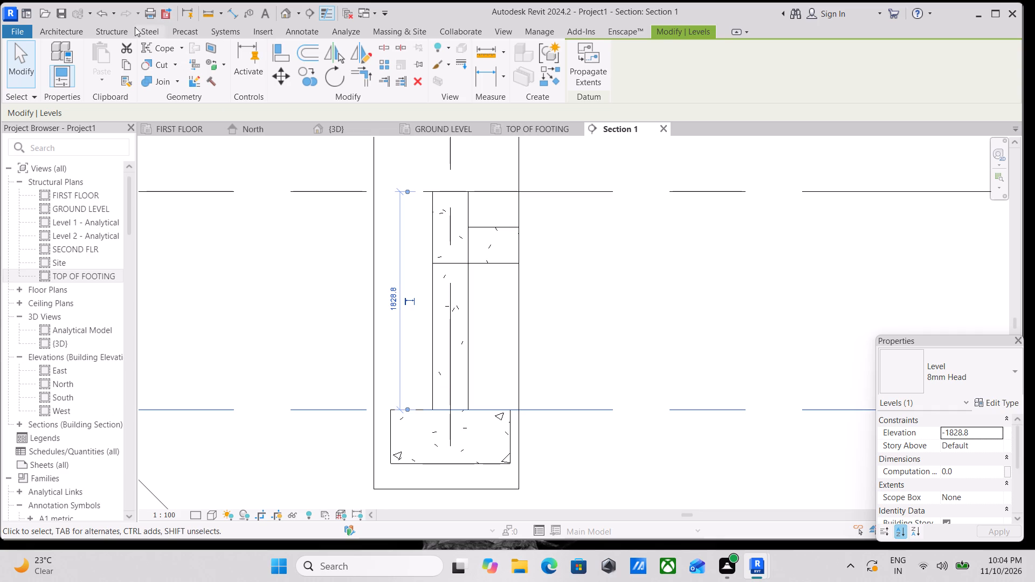
# Start rebar placement in the section and choose bar shape M_02 from the available rebar shapes.
pyautogui.click(109, 30)
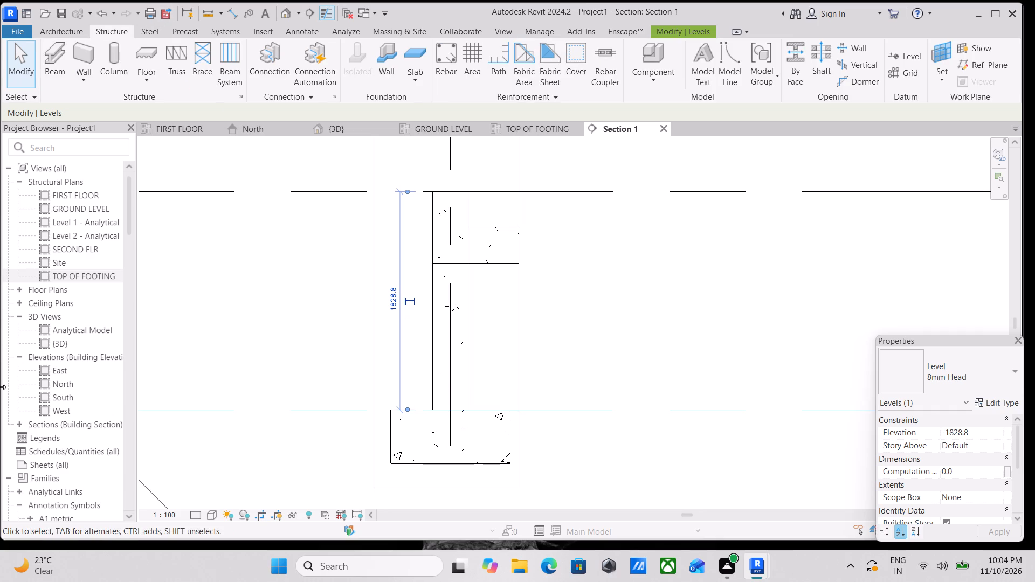
pyautogui.scroll(-3, 417, 251)
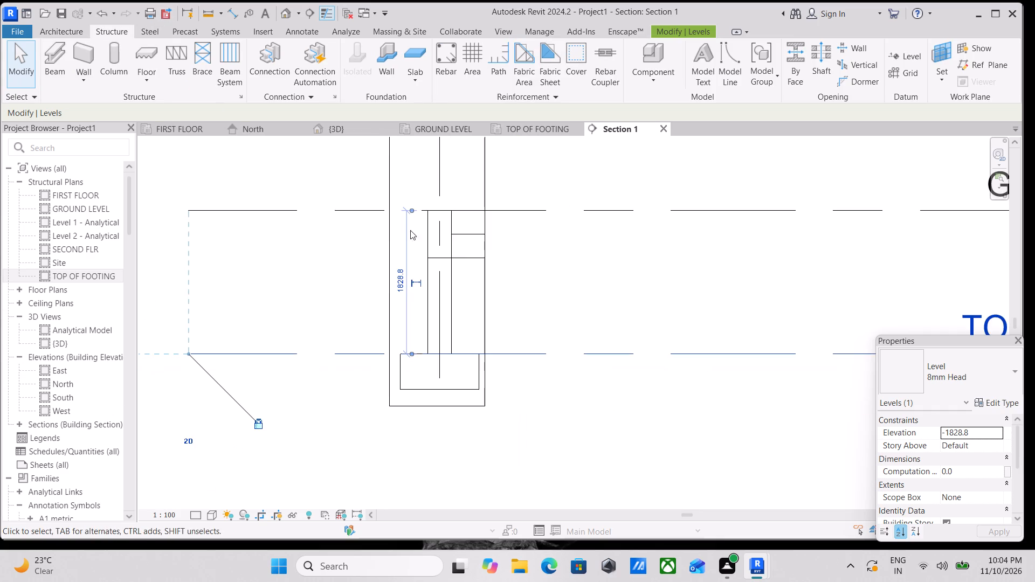
pyautogui.scroll(2, 513, 184)
pyautogui.scroll(3, 426, 133)
pyautogui.scroll(3, 493, 123)
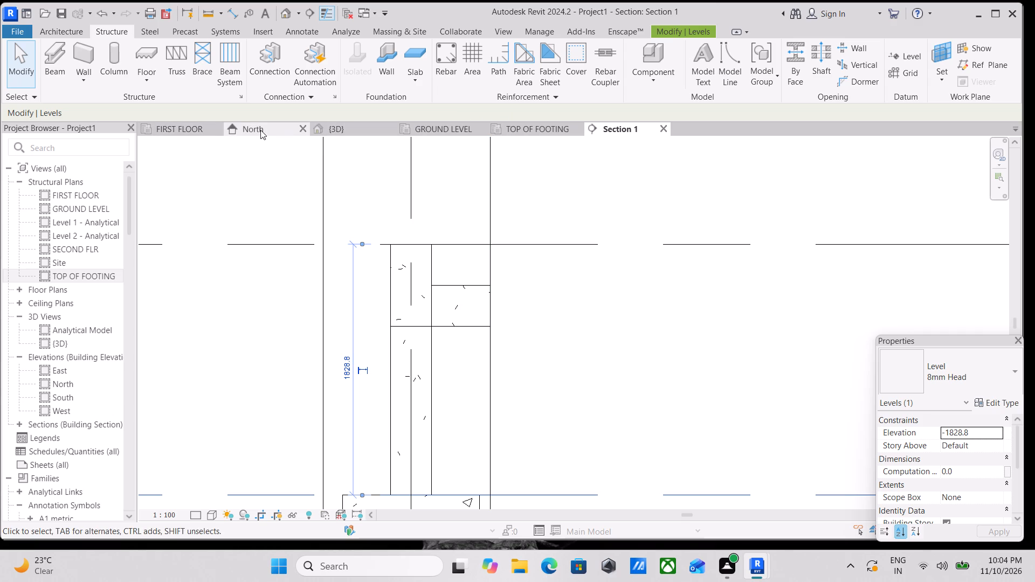
pyautogui.click(447, 53)
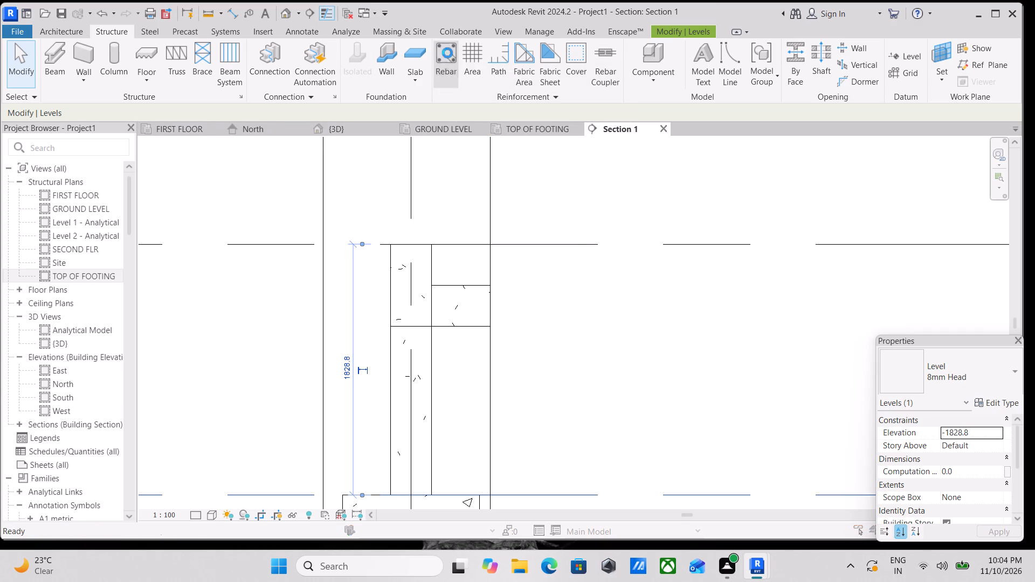
pyautogui.click(550, 315)
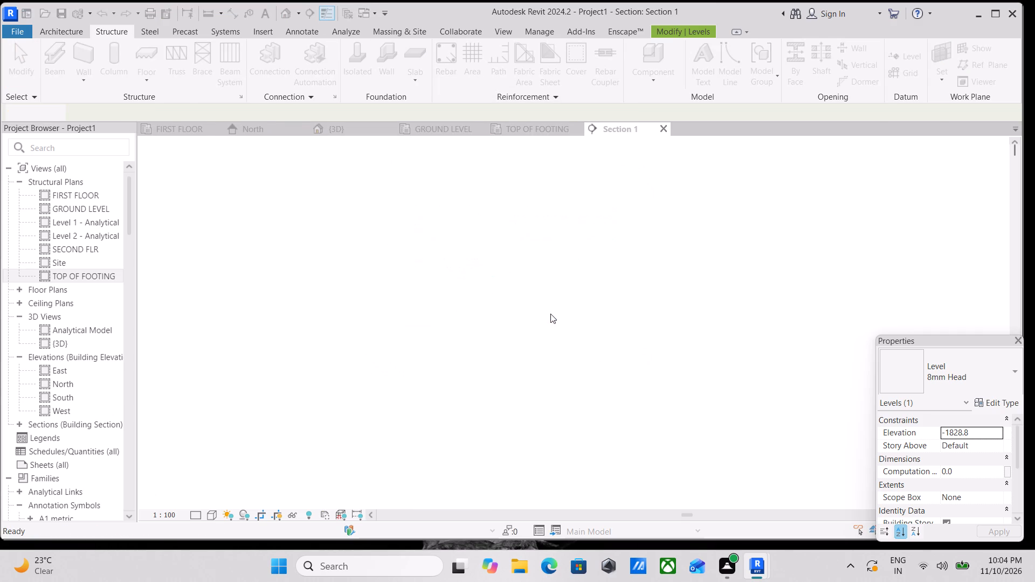
pyautogui.scroll(-3, 1006, 273)
pyautogui.scroll(7, 960, 272)
pyautogui.scroll(-3, 967, 242)
pyautogui.scroll(3, 967, 242)
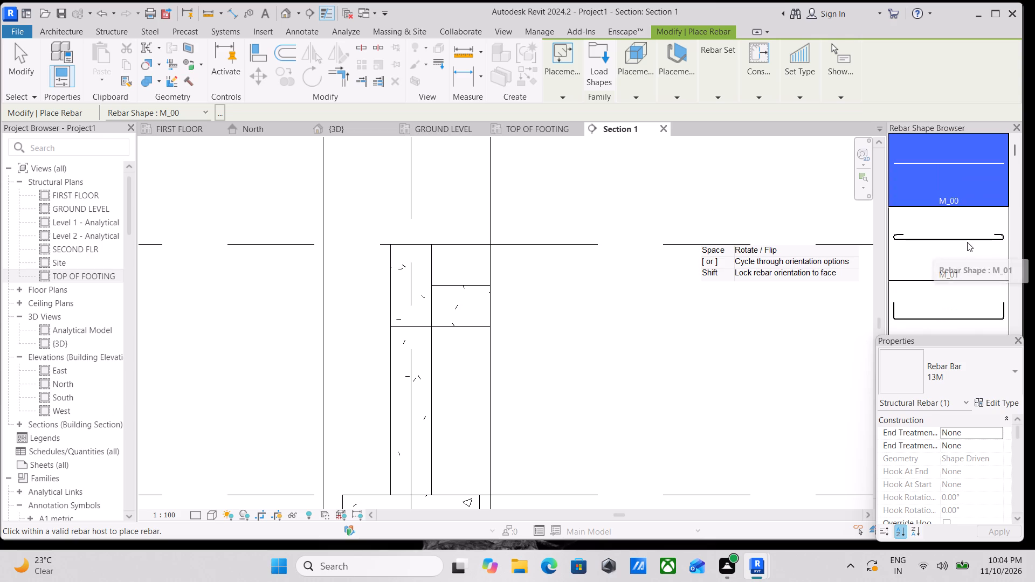
pyautogui.scroll(-2, 967, 242)
pyautogui.scroll(2, 951, 209)
pyautogui.scroll(-3, 950, 211)
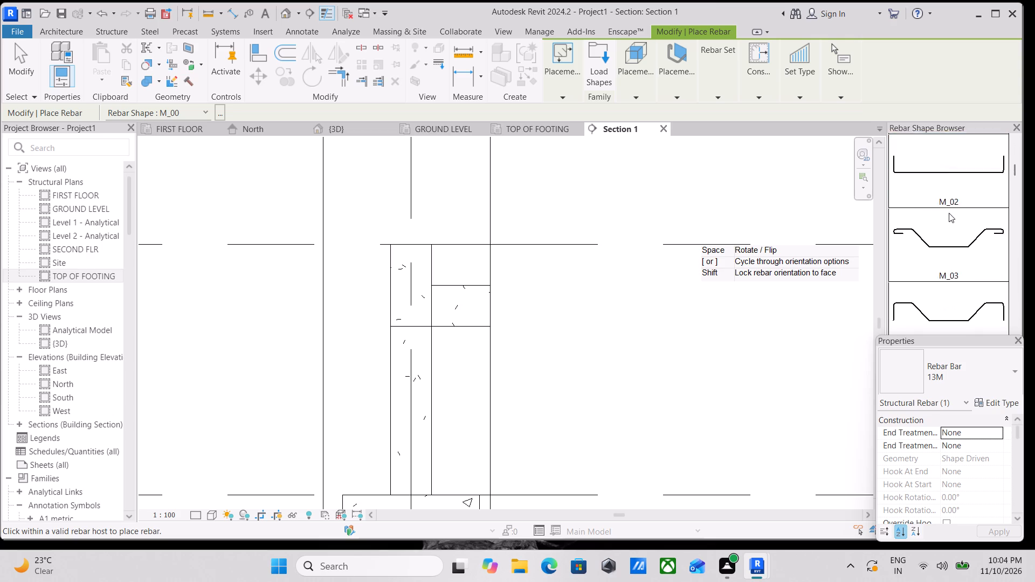
pyautogui.scroll(-14, 949, 213)
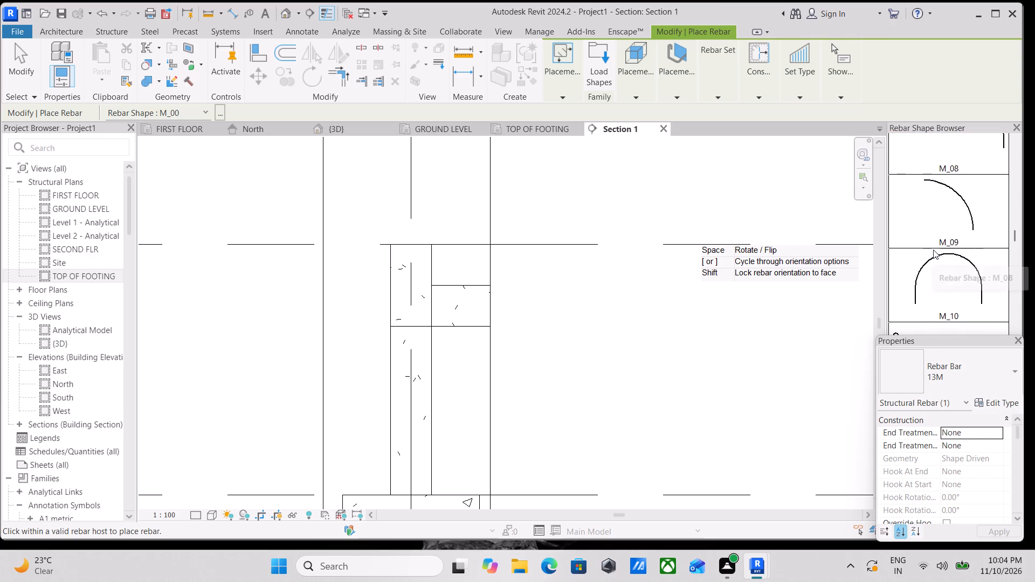
pyautogui.scroll(-16, 933, 250)
pyautogui.scroll(1, 925, 246)
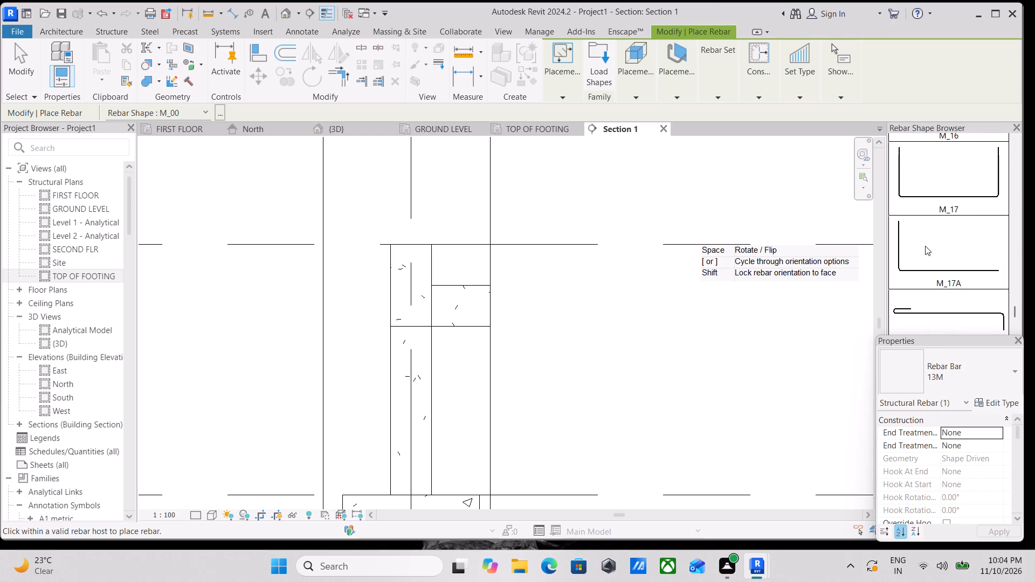
pyautogui.scroll(-16, 930, 236)
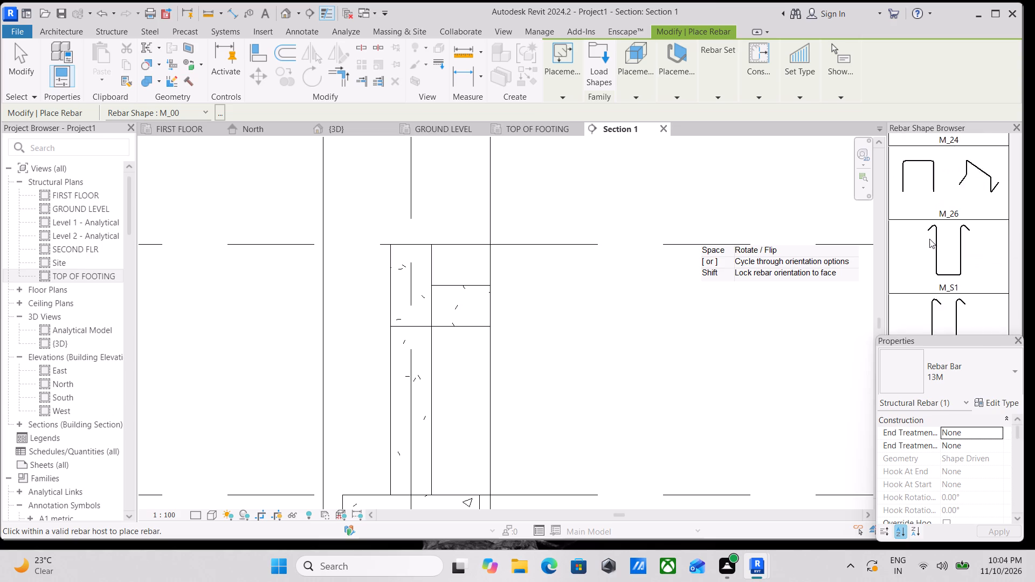
pyautogui.scroll(-17, 928, 241)
pyautogui.scroll(1, 962, 244)
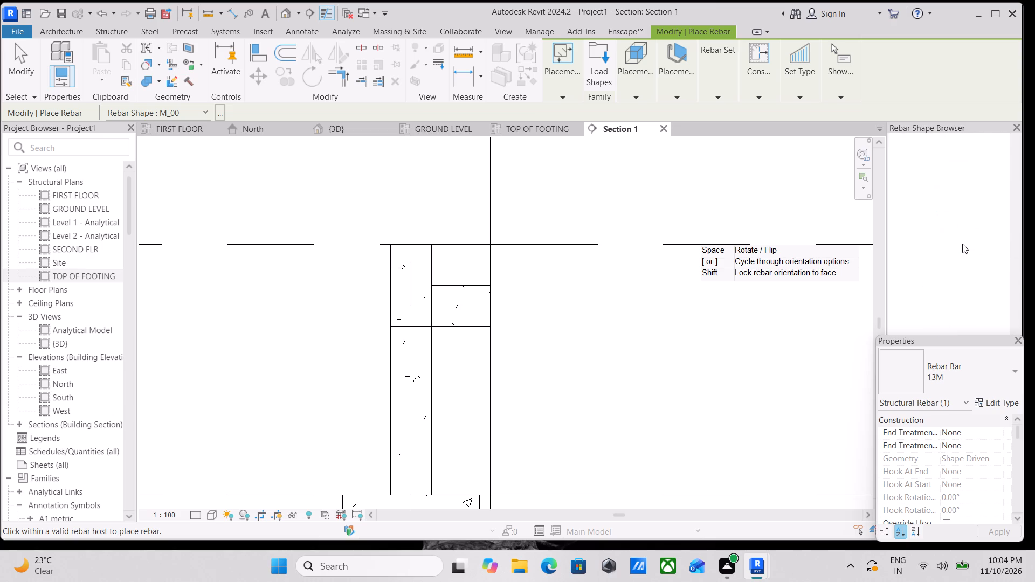
pyautogui.scroll(17, 962, 244)
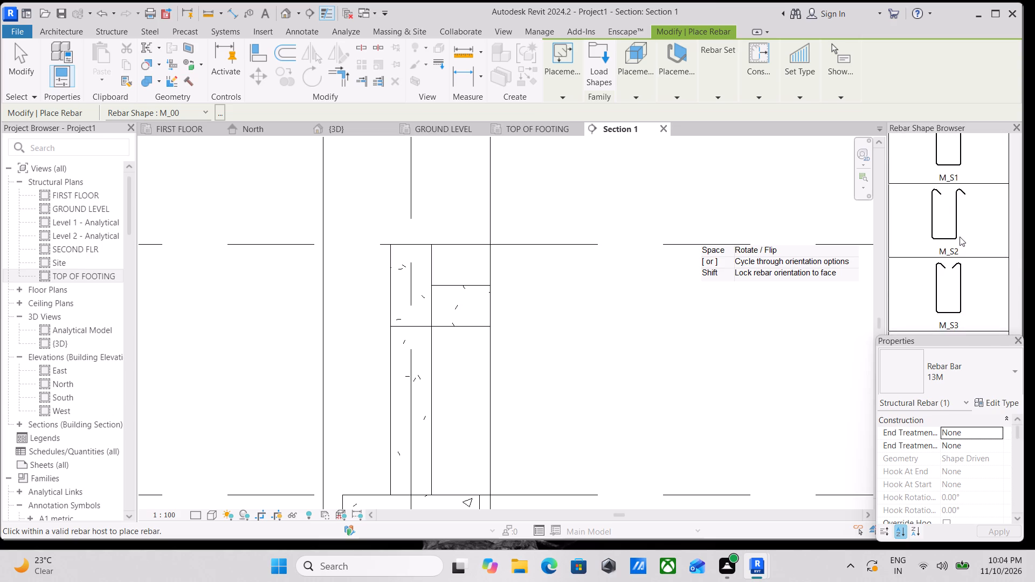
pyautogui.scroll(15, 960, 237)
pyautogui.scroll(8, 958, 211)
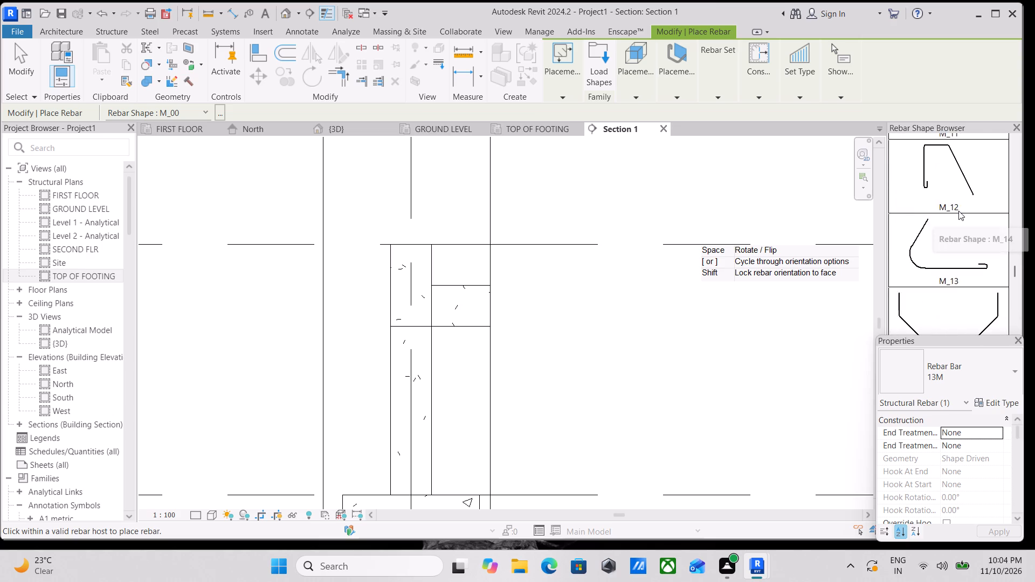
pyautogui.scroll(13, 958, 211)
pyautogui.scroll(9, 958, 210)
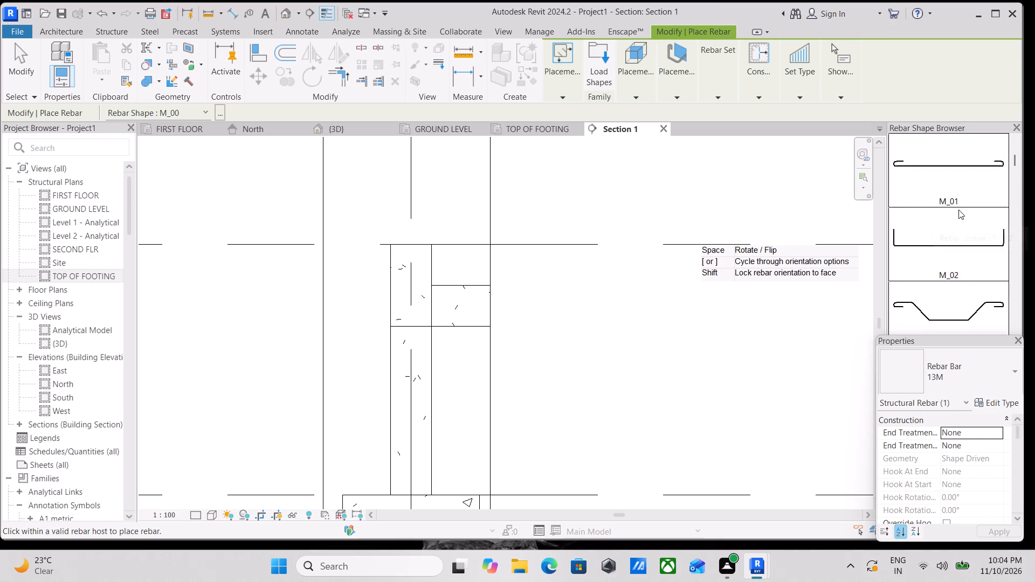
pyautogui.scroll(4, 958, 210)
pyautogui.scroll(-2, 958, 211)
pyautogui.click(955, 233)
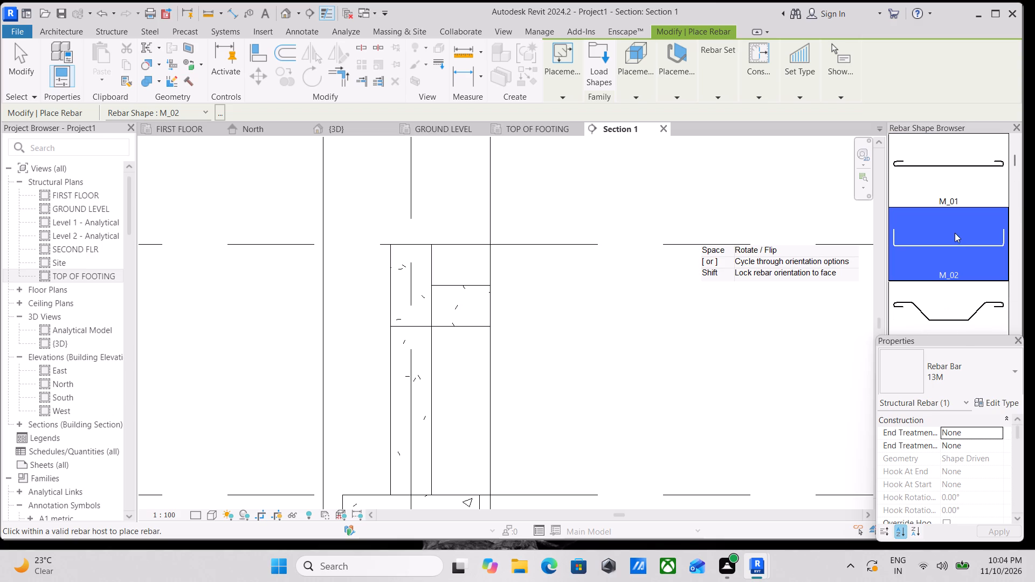
# Place two 13M M_02 bars in the A1 footing: one along the bottom cover with legs up, one along the top with legs down.
pyautogui.scroll(-1, 475, 391)
pyautogui.moveTo(491, 387); pyautogui.dragTo(622, 189, button='middle')
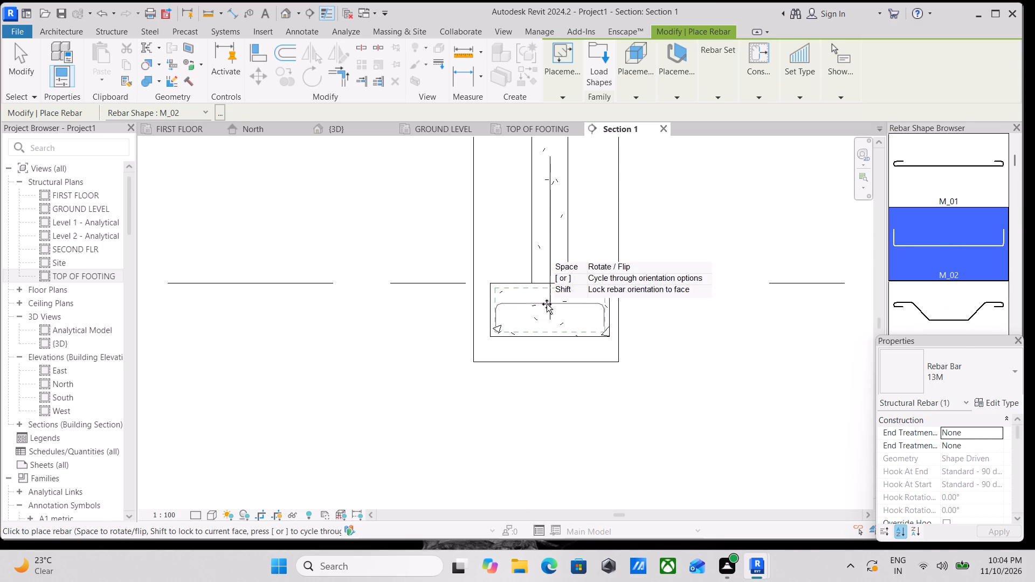
pyautogui.scroll(8, 543, 321)
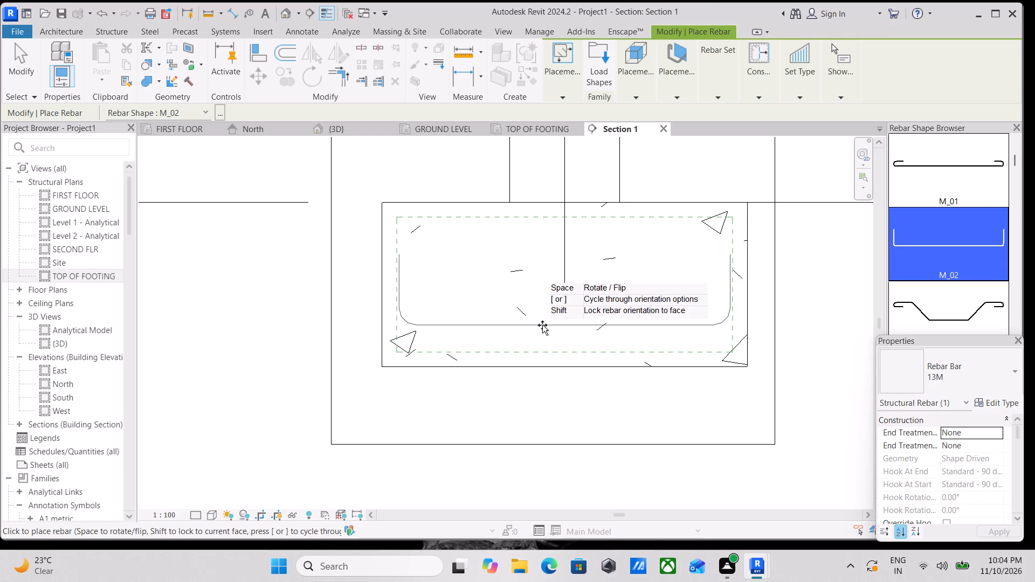
pyautogui.scroll(4, 544, 327)
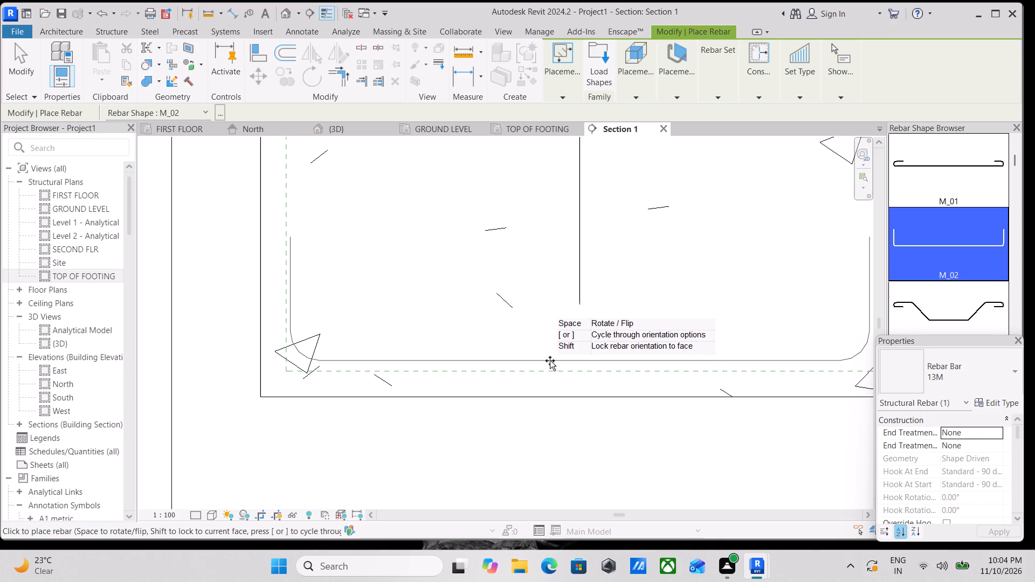
pyautogui.click(550, 360)
pyautogui.moveTo(548, 262); pyautogui.dragTo(544, 372, button='middle')
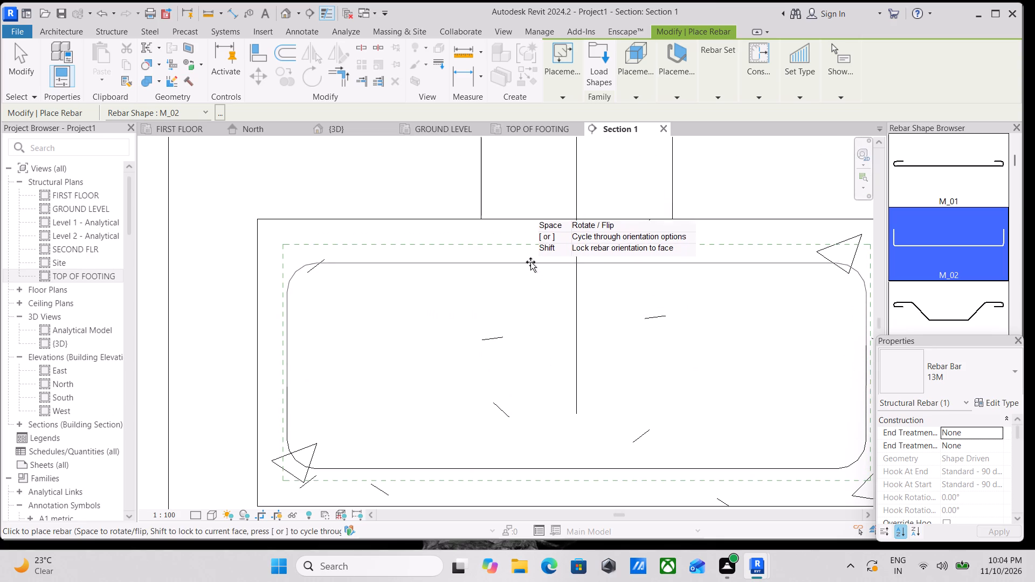
pyautogui.click(532, 249)
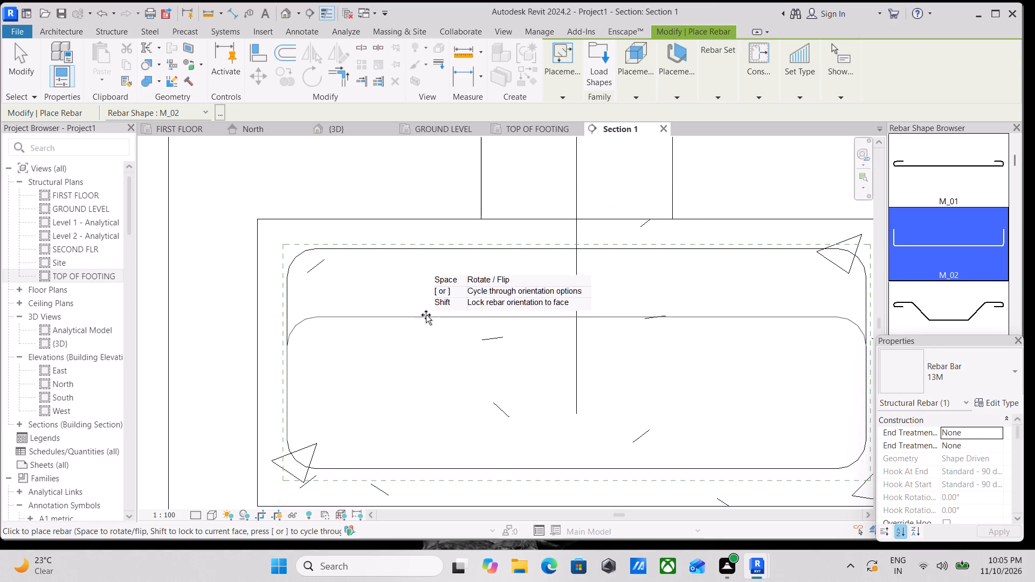
pyautogui.press('Escape')
pyautogui.press('Escape')
pyautogui.scroll(3, 391, 278)
pyautogui.press('Escape')
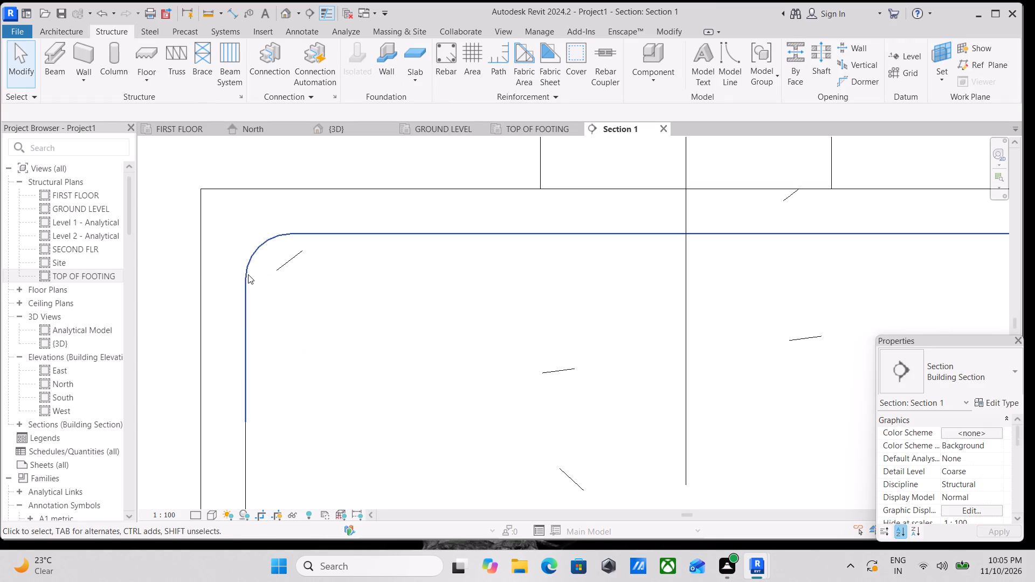
# Pull both legs of the footing's top bar inward so its horizontal segment B is about 870 mm.
pyautogui.click(248, 274)
pyautogui.scroll(-3, 263, 283)
pyautogui.moveTo(253, 315); pyautogui.dragTo(257, 316)
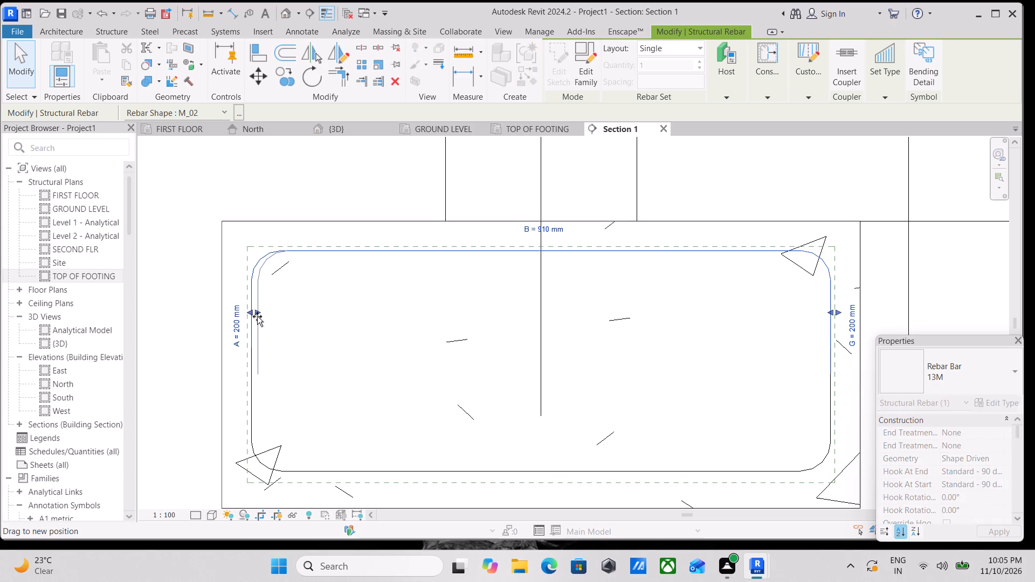
pyautogui.moveTo(257, 316); pyautogui.dragTo(260, 317)
pyautogui.moveTo(513, 315); pyautogui.dragTo(395, 299, button='middle')
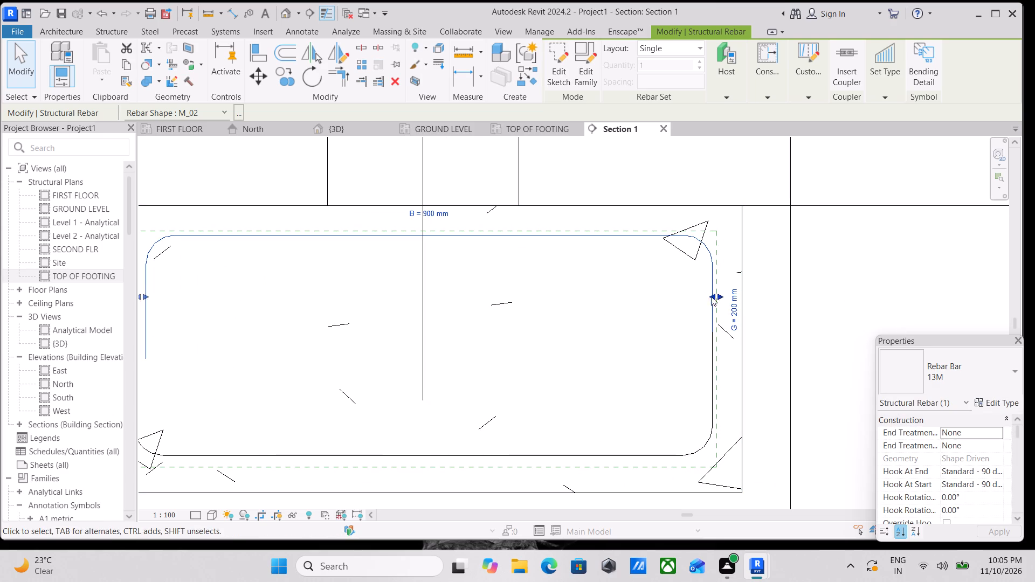
pyautogui.moveTo(711, 295); pyautogui.dragTo(698, 294)
pyautogui.scroll(-1, 692, 296)
pyautogui.moveTo(692, 296); pyautogui.dragTo(788, 293, button='middle')
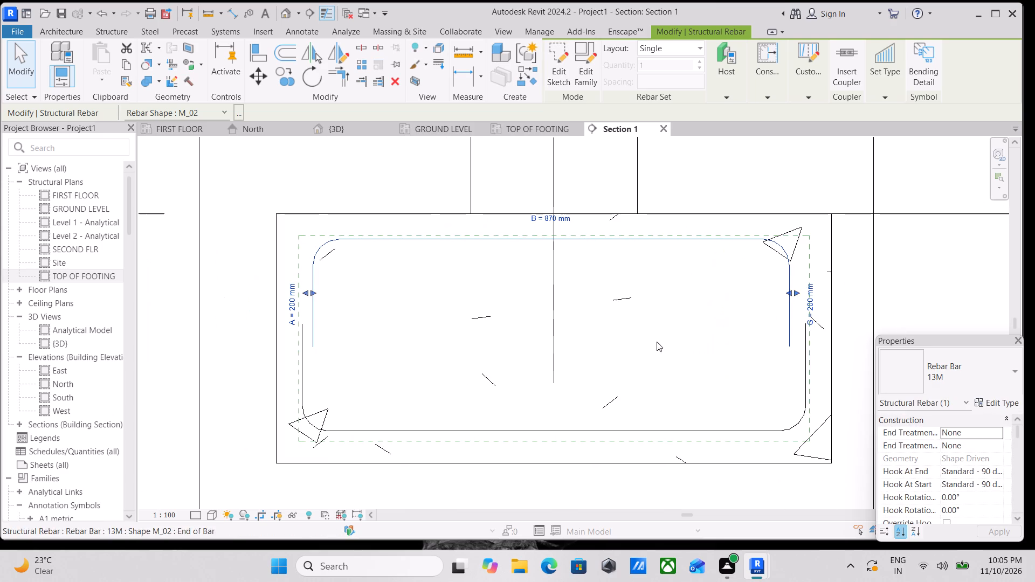
# Set the section view's detail level to Fine.
pyautogui.click(196, 512)
pyautogui.click(201, 503)
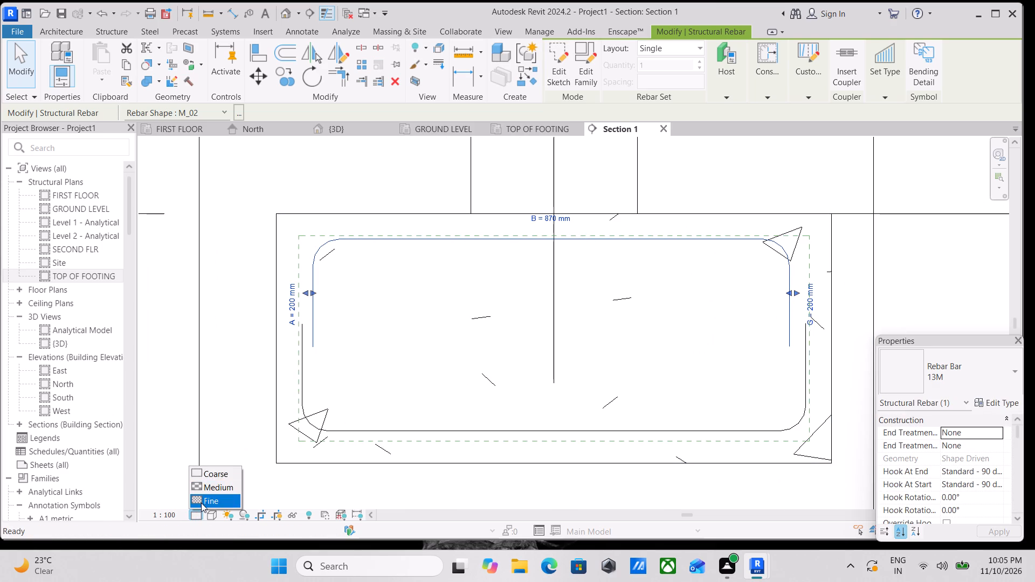
pyautogui.moveTo(368, 378); pyautogui.dragTo(412, 373, button='middle')
pyautogui.scroll(1, 411, 373)
# Select the footing's bottom bar and review its properties and reinforcement rounding overrides.
pyautogui.click(343, 373)
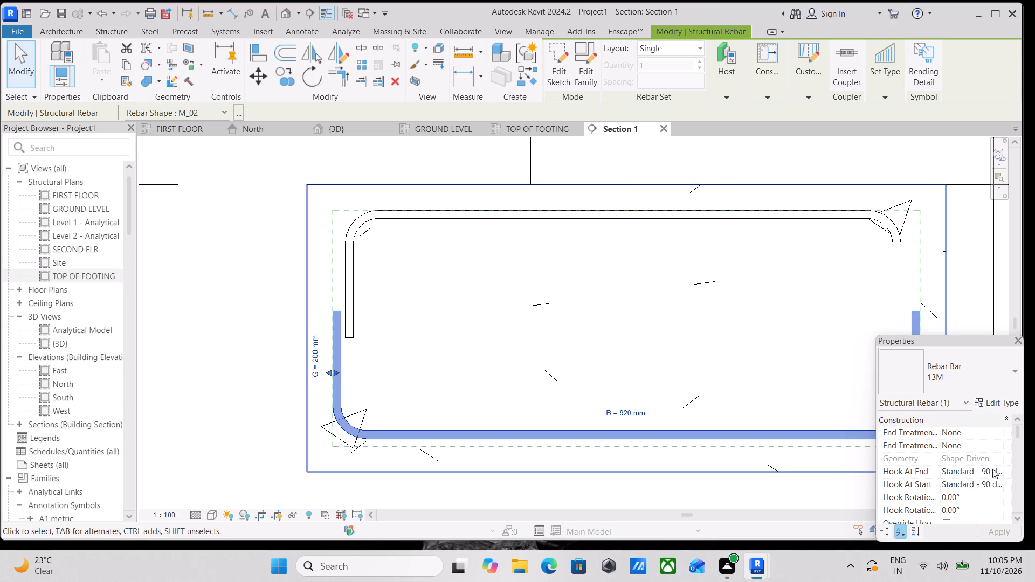
pyautogui.scroll(-3, 976, 480)
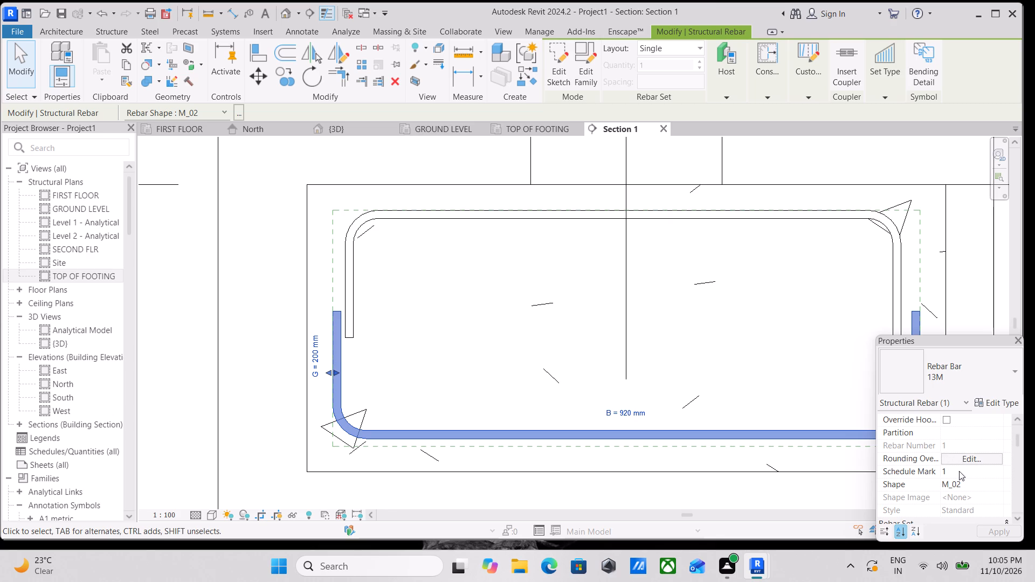
pyautogui.scroll(-1, 959, 470)
pyautogui.scroll(4, 959, 469)
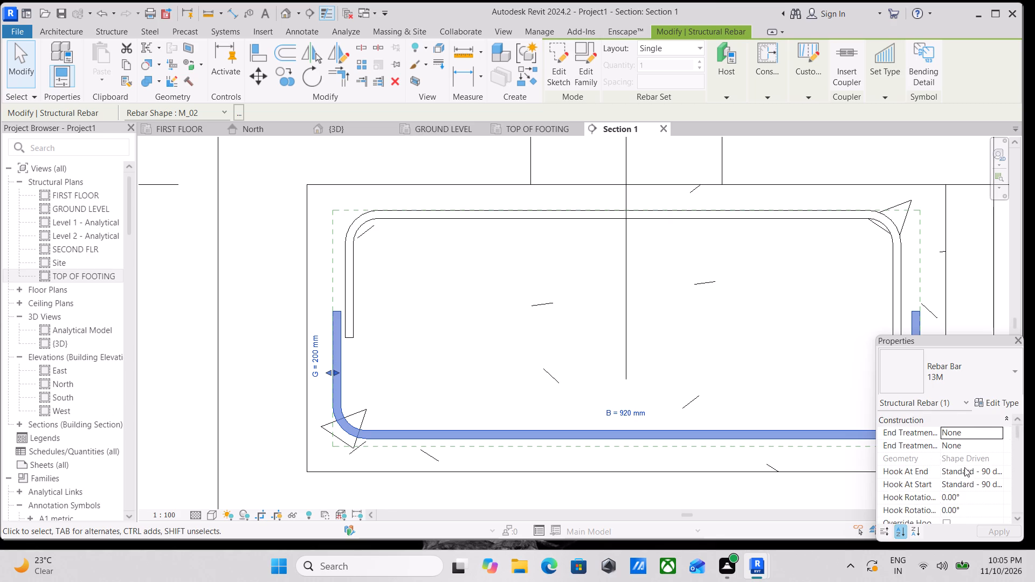
pyautogui.scroll(-3, 964, 467)
pyautogui.click(965, 458)
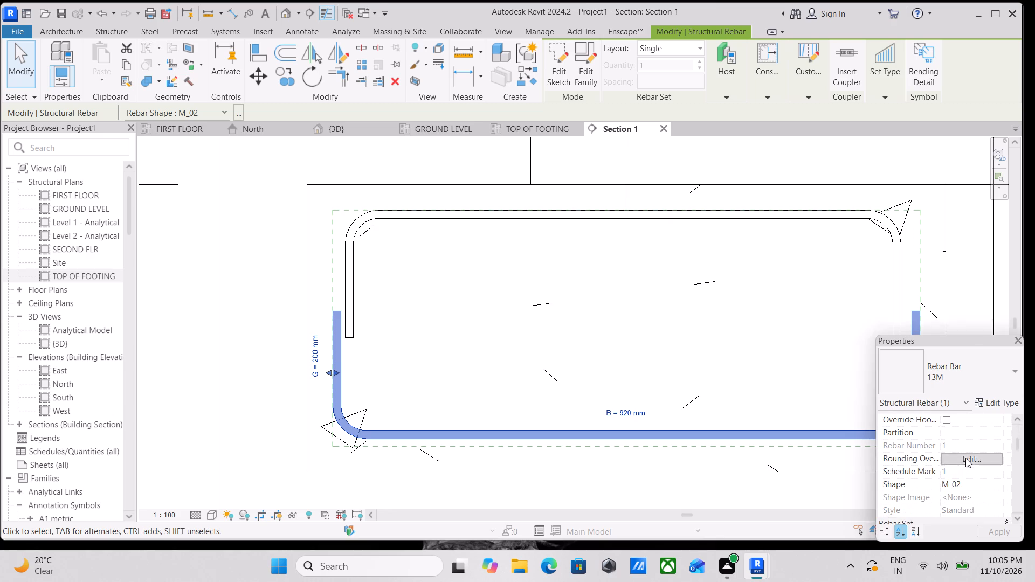
pyautogui.click(1018, 372)
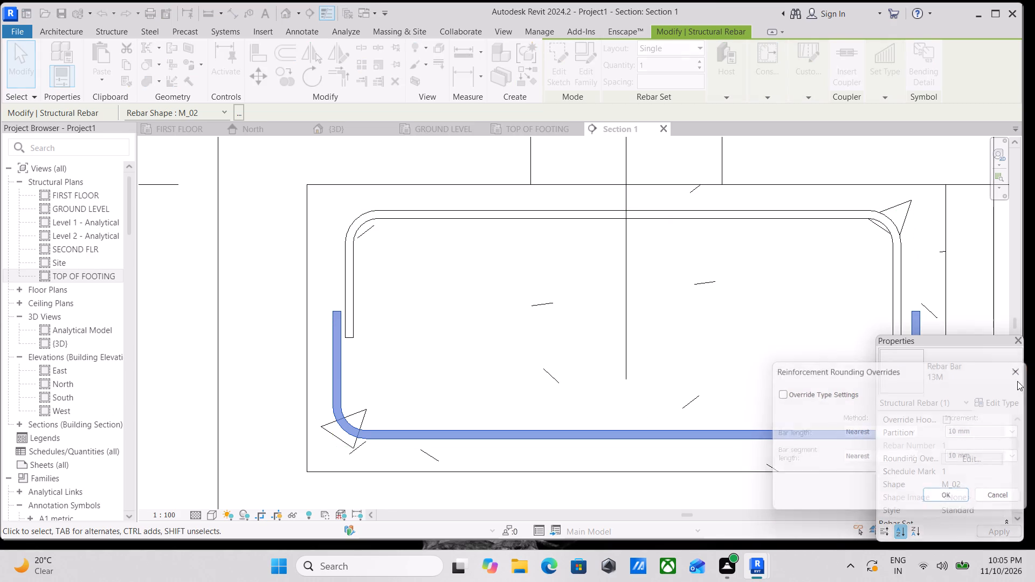
# Set the bottom bar's view visibility so it also shows unobscured in the {3D} view.
pyautogui.scroll(-5, 990, 422)
pyautogui.scroll(2, 960, 471)
pyautogui.scroll(-1, 960, 471)
pyautogui.scroll(1, 960, 467)
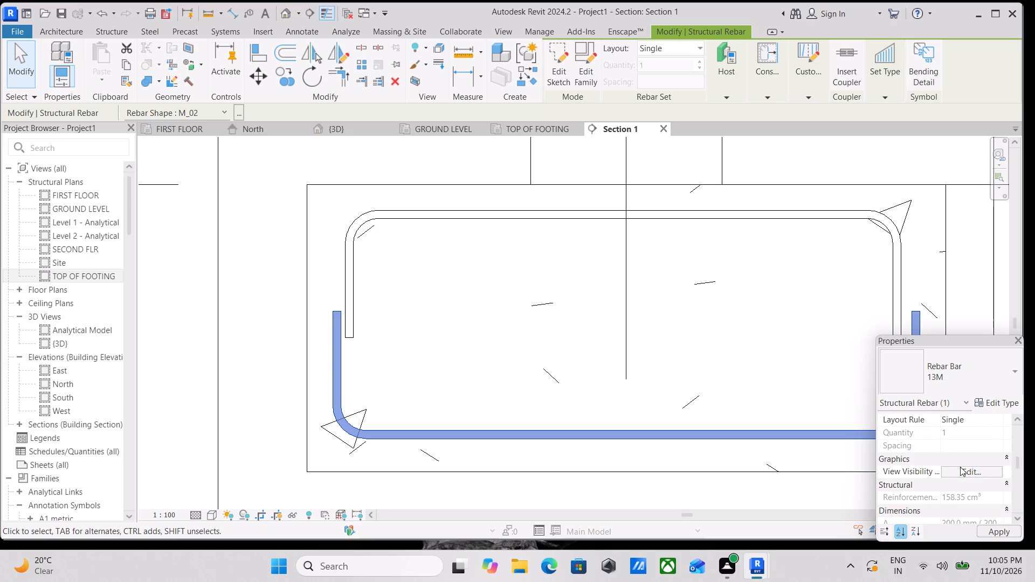
pyautogui.click(961, 468)
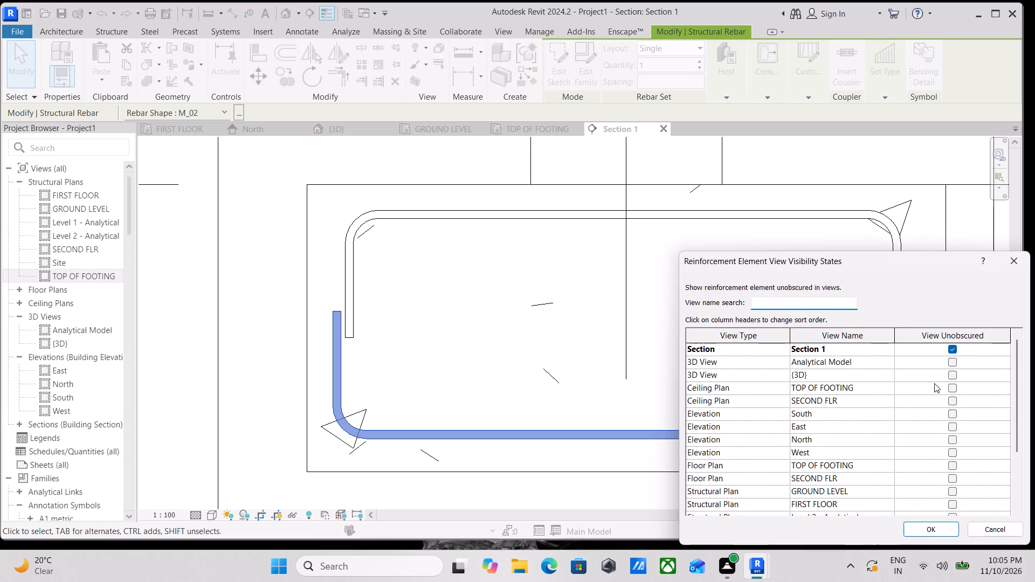
pyautogui.click(953, 375)
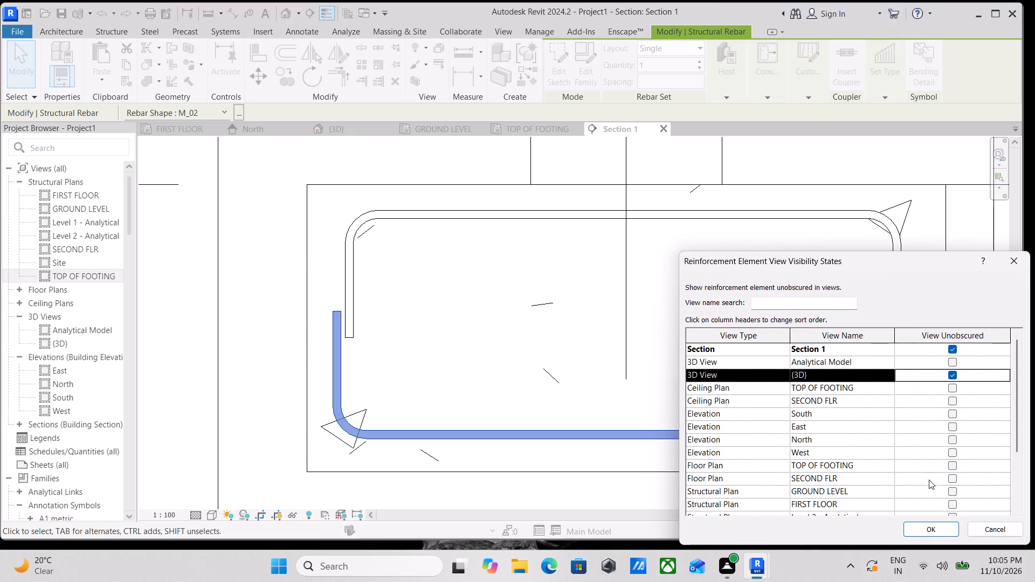
pyautogui.click(926, 529)
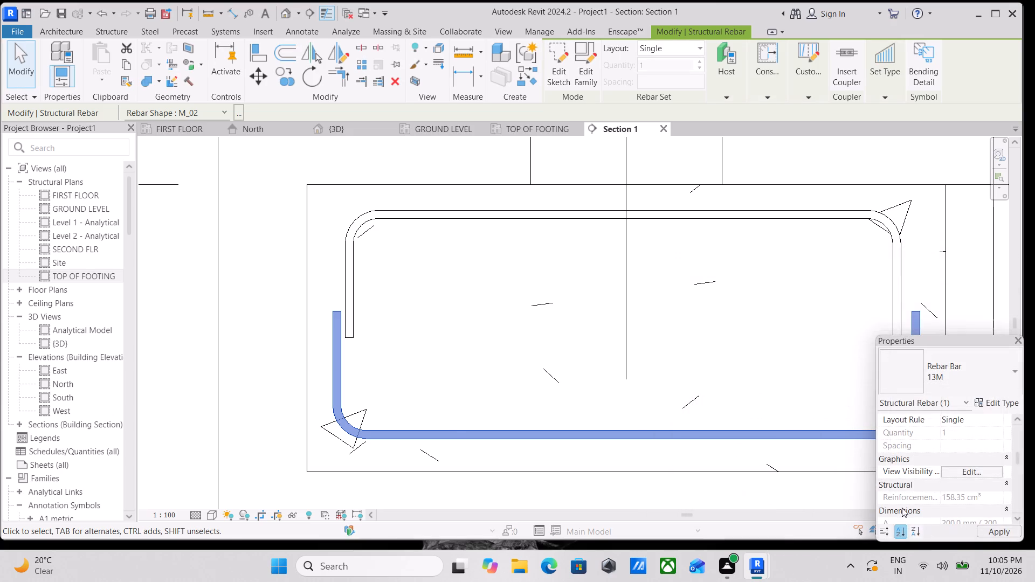
# Set the footing's bottom bar to a Maximum Spacing layout.
pyautogui.scroll(-2, 755, 400)
pyautogui.click(672, 45)
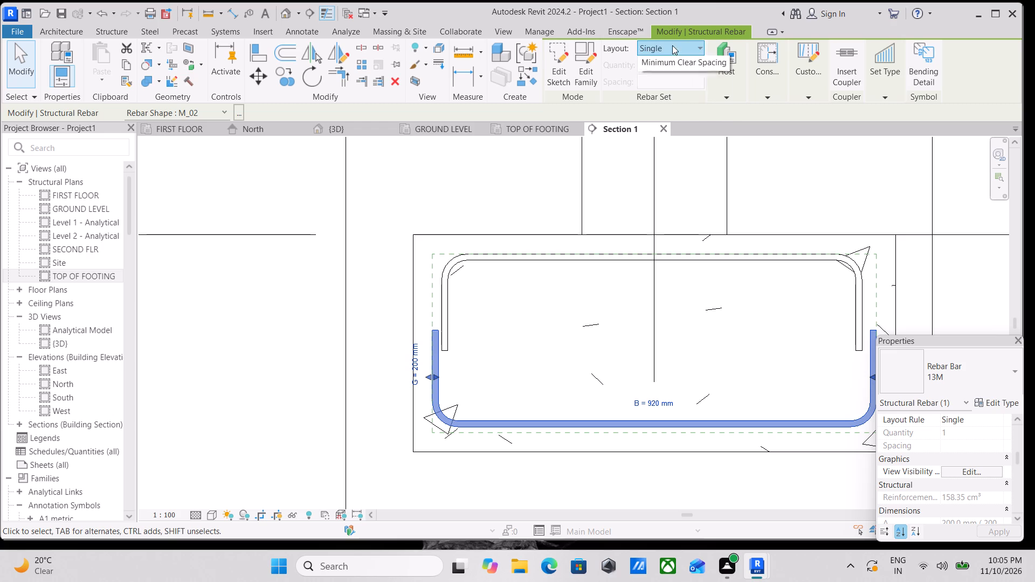
pyautogui.click(681, 92)
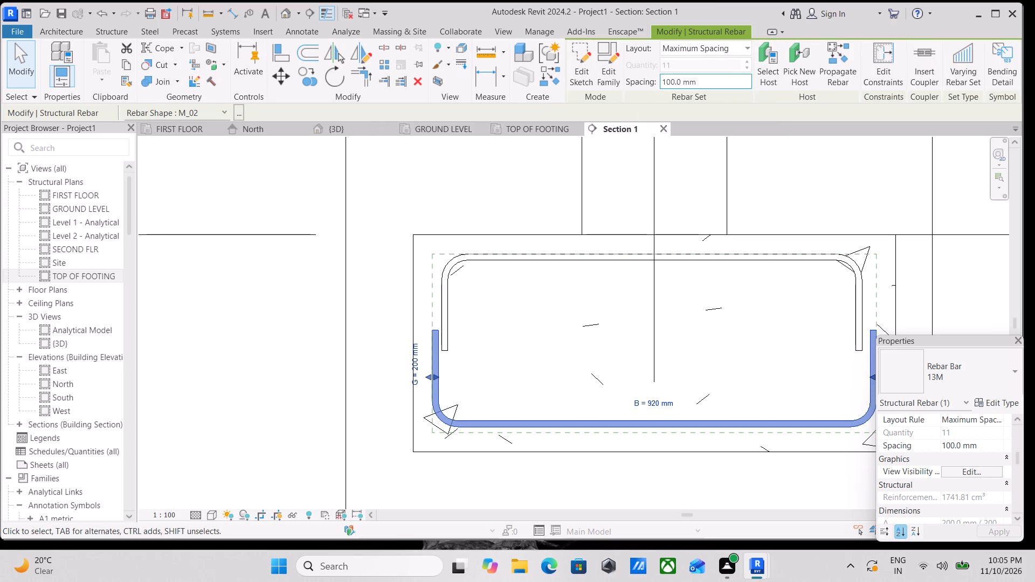
pyautogui.moveTo(705, 78); pyautogui.dragTo(640, 94)
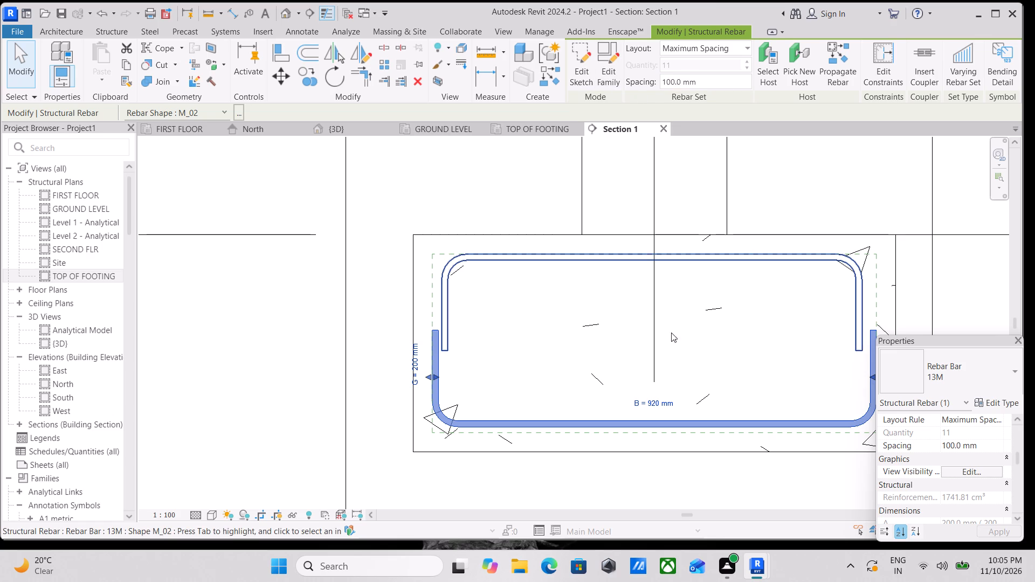
# Give the footing's top bar a Maximum Spacing layout with 120 mm spacing.
pyautogui.click(749, 258)
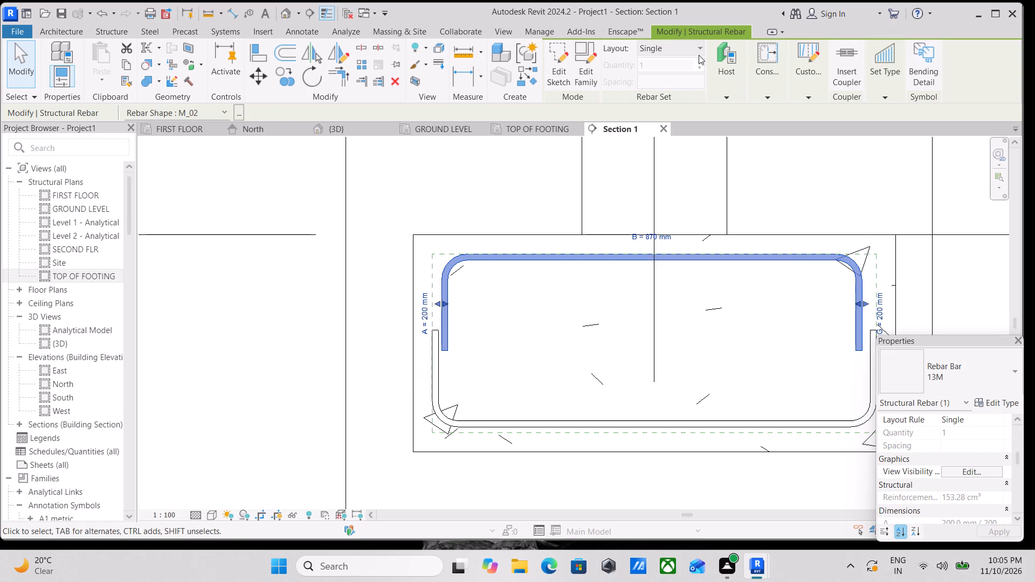
pyautogui.click(699, 55)
pyautogui.click(701, 93)
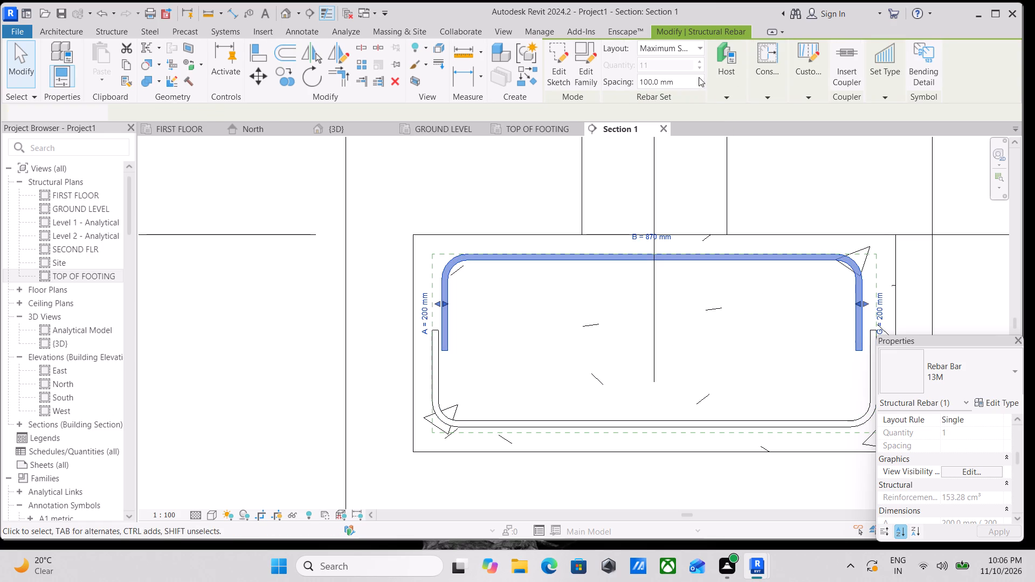
pyautogui.moveTo(706, 80); pyautogui.dragTo(647, 93)
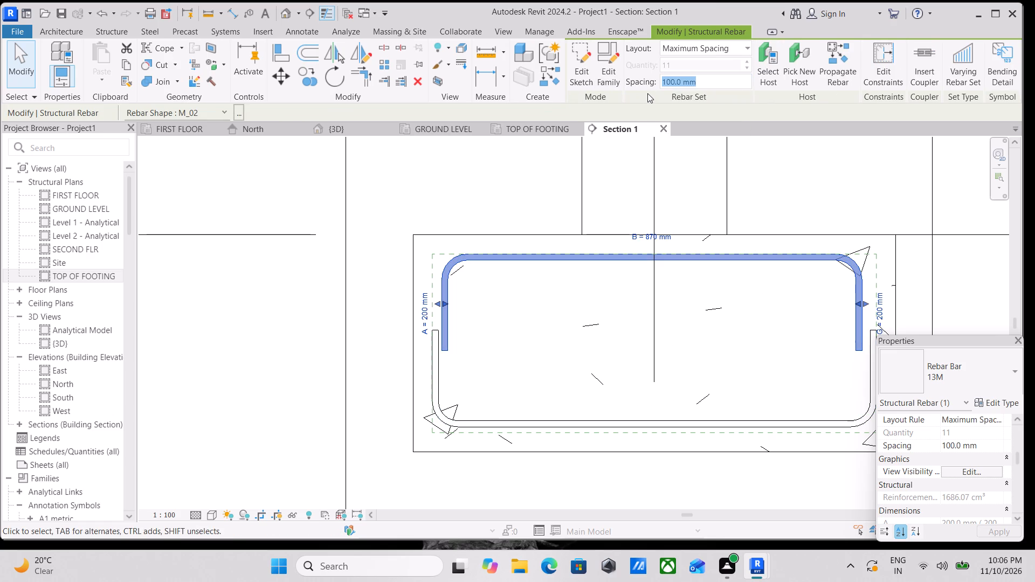
pyautogui.write('120')
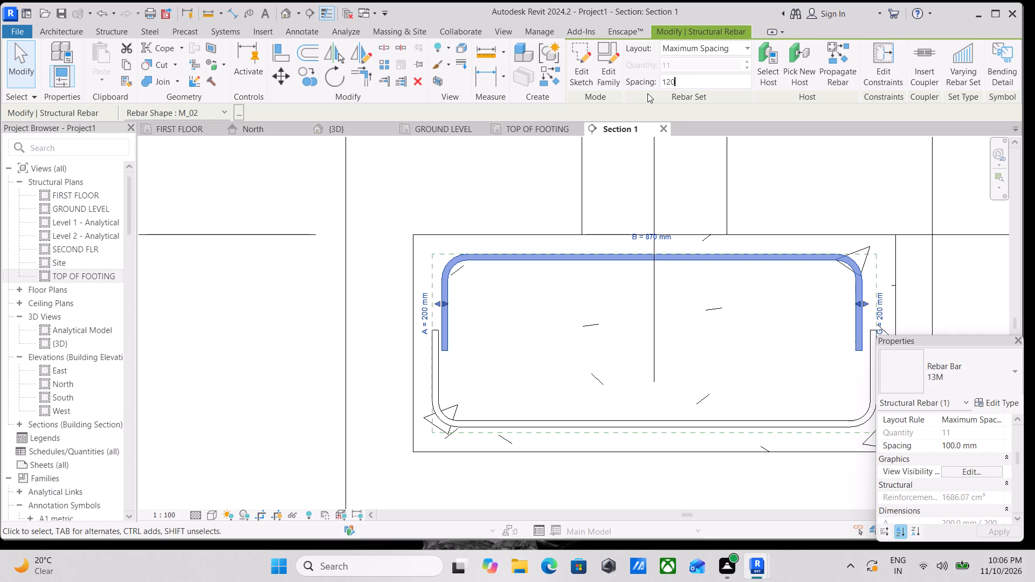
pyautogui.write('mm')
pyautogui.press('Return')
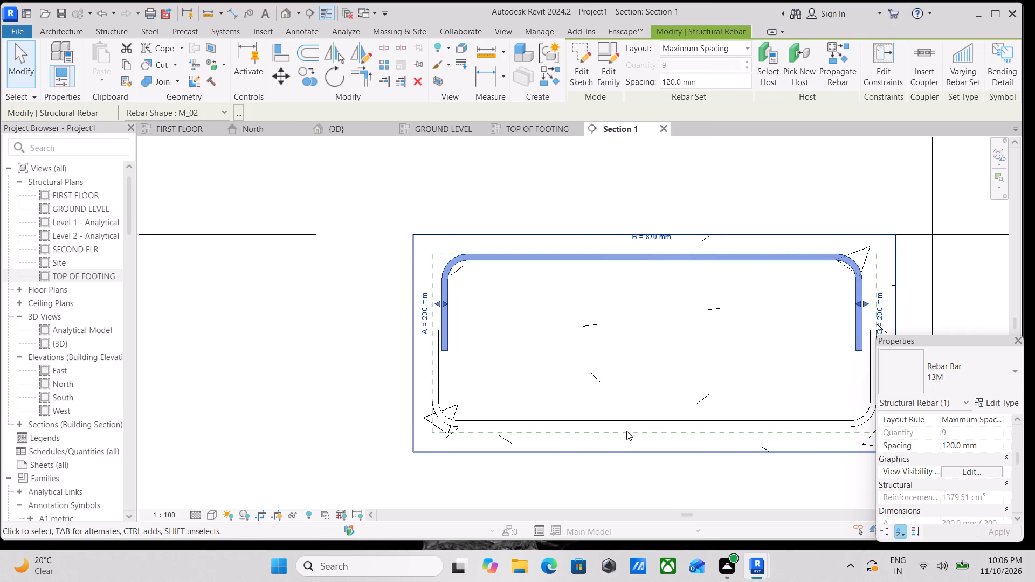
# Set the bottom bar's maximum spacing to 120 mm.
pyautogui.click(611, 421)
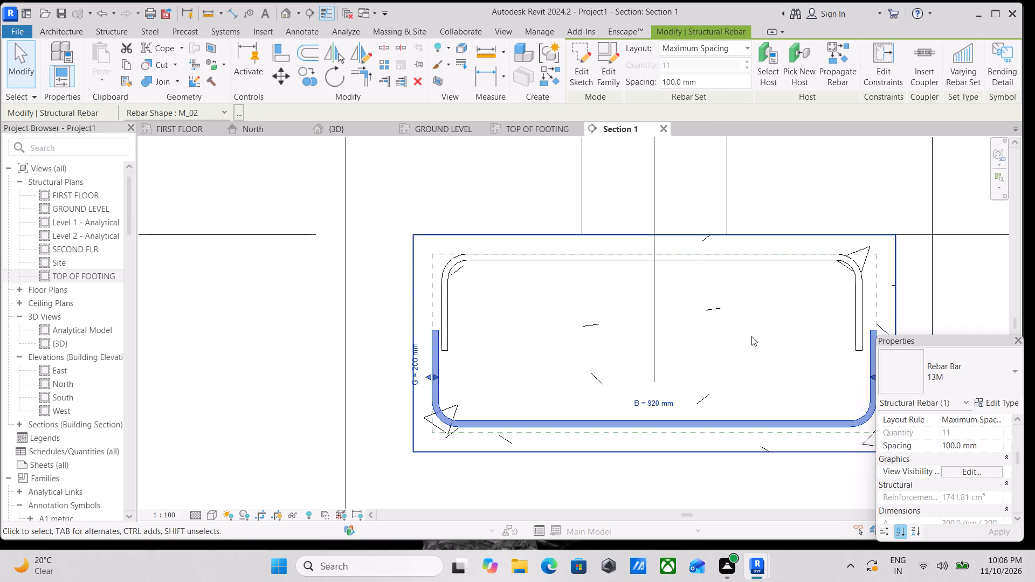
pyautogui.scroll(2, 750, 336)
pyautogui.click(713, 81)
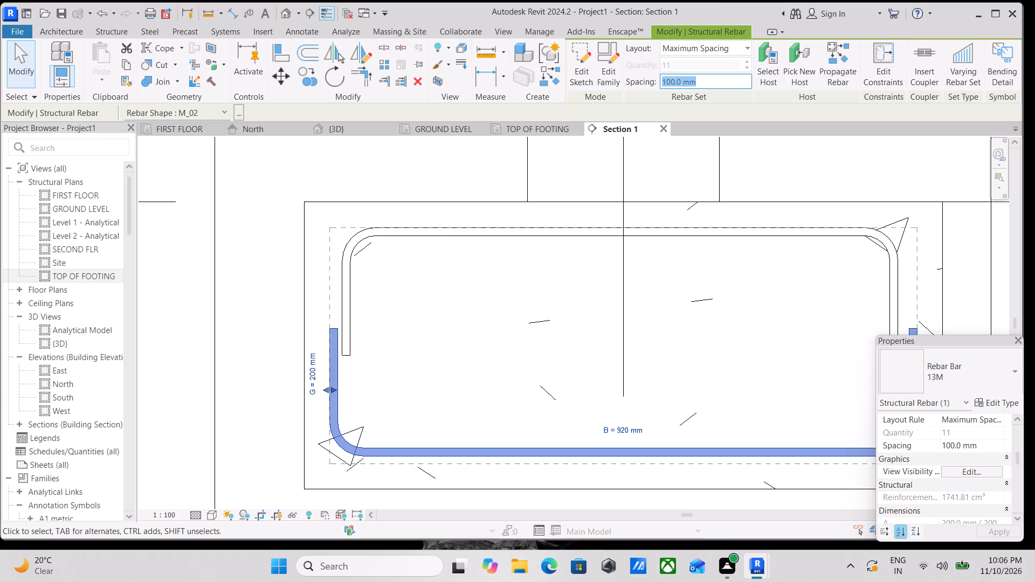
pyautogui.write('120mm')
pyautogui.press('Return')
# Inspect the footing's top and bottom bars in the section and compare their layout, spacing and segment dimensions.
pyautogui.click(347, 273)
pyautogui.scroll(-2, 395, 306)
pyautogui.moveTo(418, 275); pyautogui.dragTo(488, 210, button='middle')
pyautogui.click(417, 313)
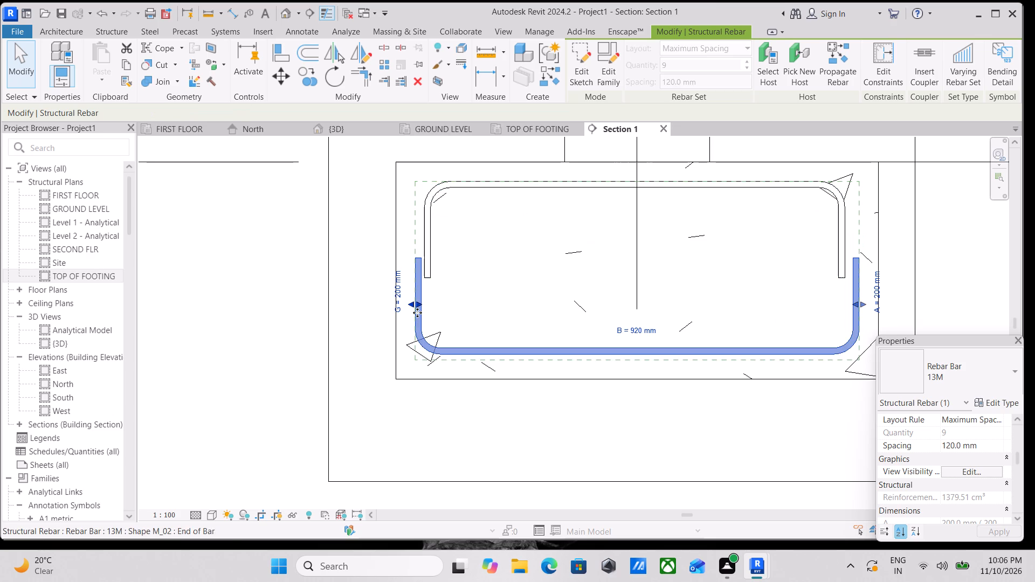
pyautogui.scroll(1, 637, 92)
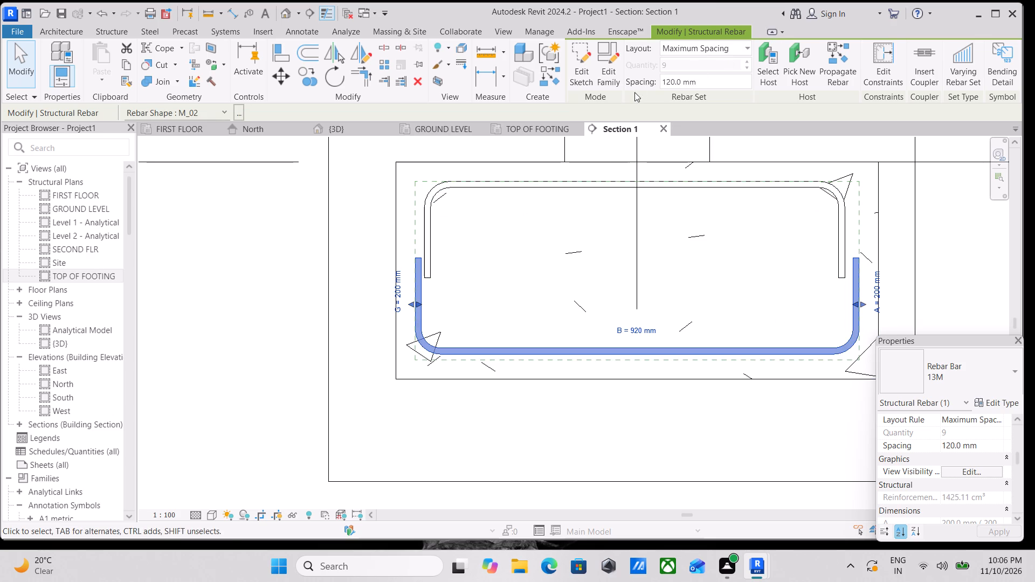
pyautogui.scroll(1, 634, 92)
pyautogui.scroll(3, 550, 85)
pyautogui.scroll(-2, 622, 216)
pyautogui.scroll(4, 656, 227)
pyautogui.scroll(-1, 649, 226)
pyautogui.moveTo(632, 227); pyautogui.dragTo(533, 261, button='middle')
pyautogui.scroll(1, 534, 260)
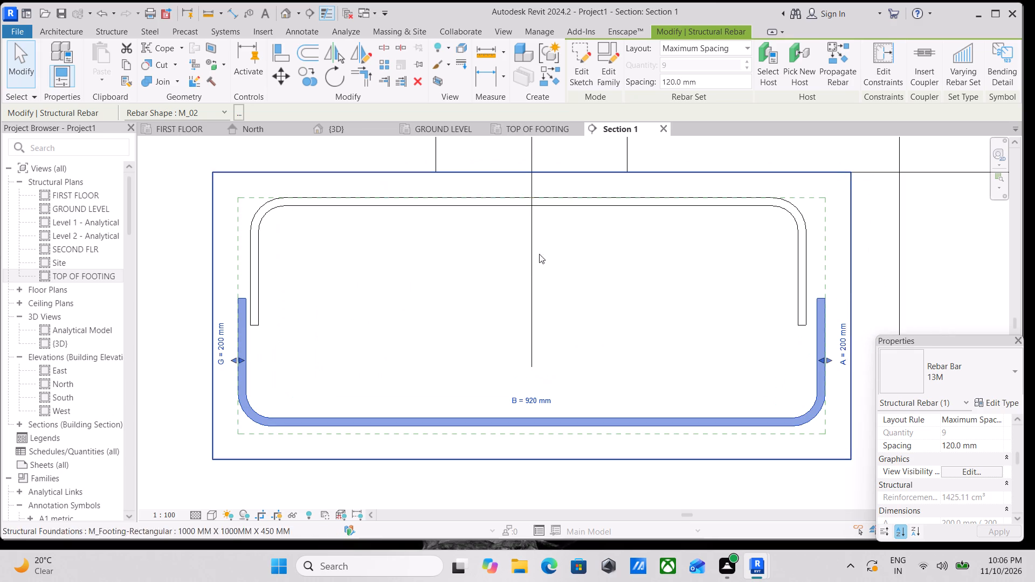
pyautogui.click(660, 209)
pyautogui.scroll(-4, 660, 208)
pyautogui.moveTo(655, 209); pyautogui.dragTo(679, 218, button='middle')
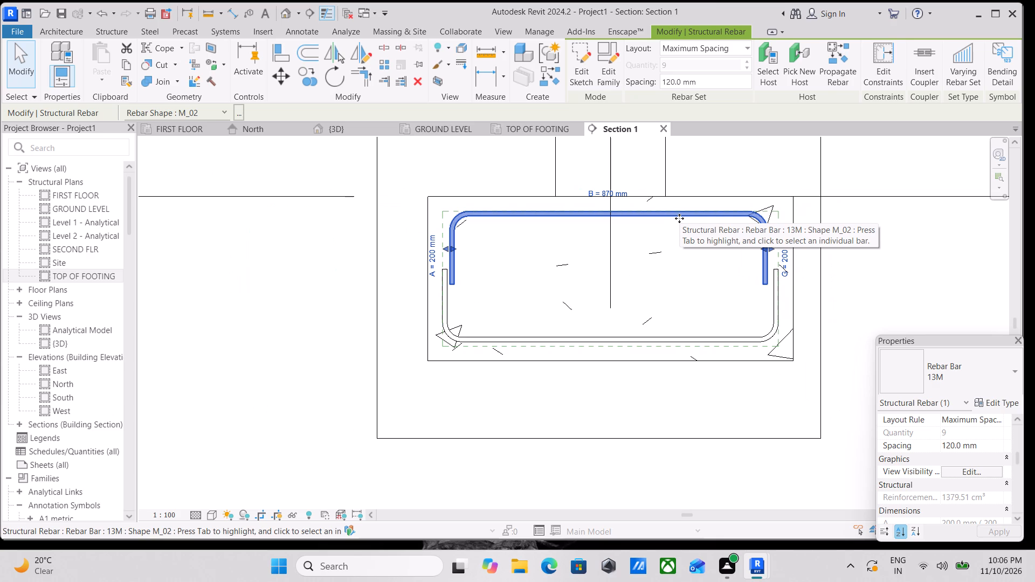
pyautogui.scroll(1, 491, 283)
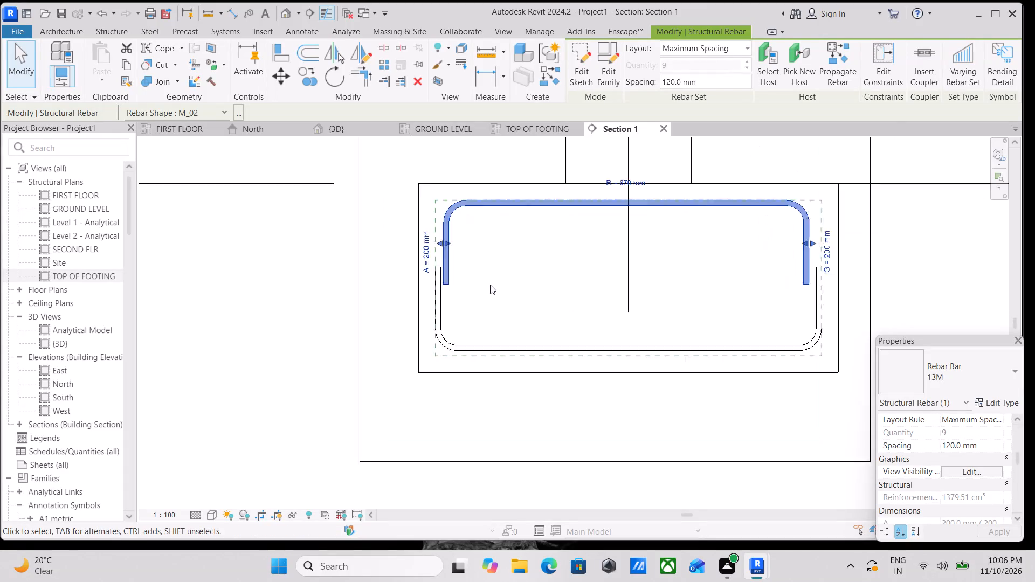
pyautogui.scroll(4, 490, 285)
pyautogui.press('Escape')
pyautogui.click(394, 312)
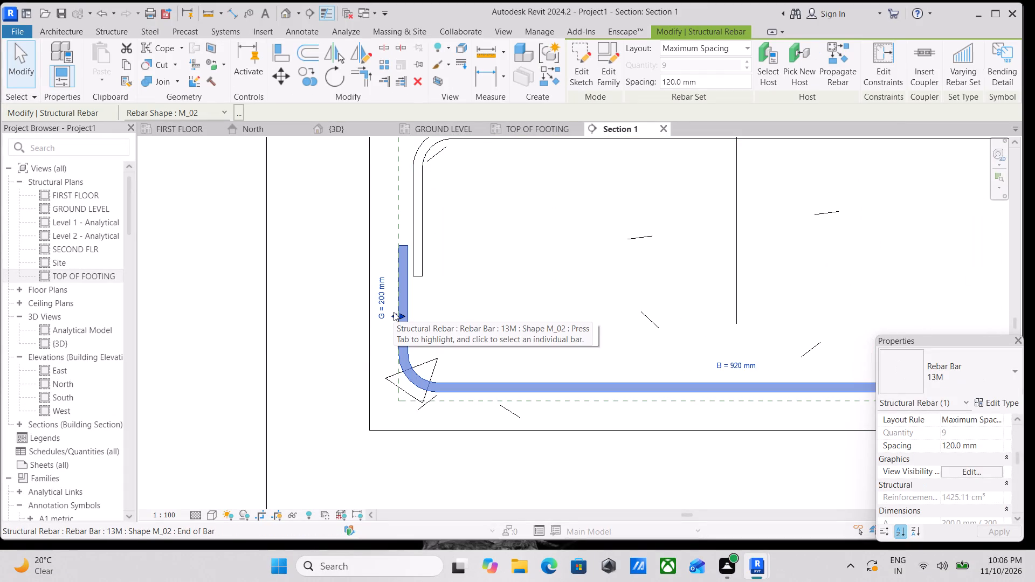
pyautogui.scroll(-1, 488, 293)
pyautogui.moveTo(486, 298); pyautogui.dragTo(477, 339, button='middle')
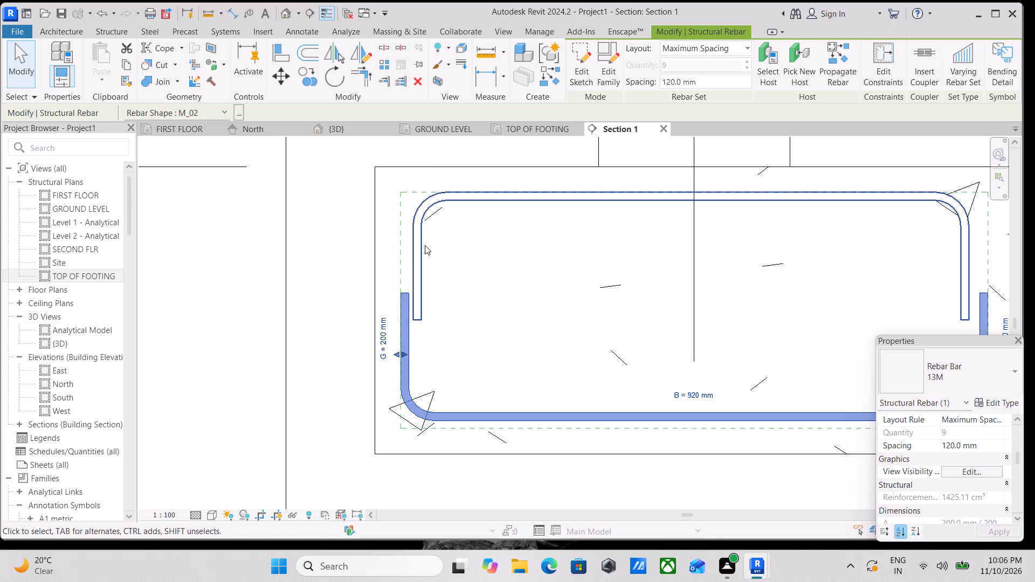
pyautogui.click(425, 245)
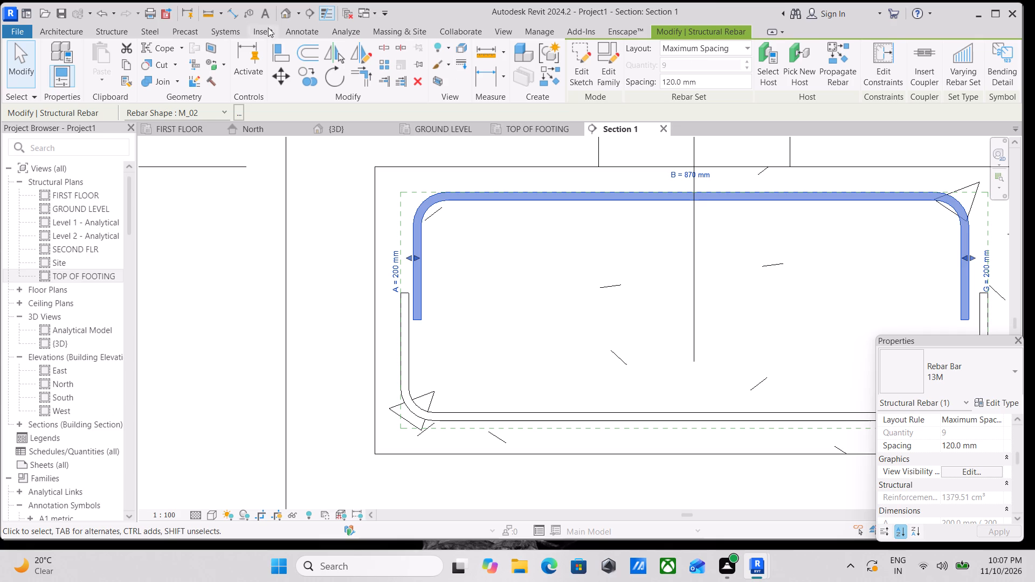
# Place two M_02 bars perpendicular to cover about 114 mm from the footing's left edge, one below the top bar and one above the bottom bar.
pyautogui.click(112, 32)
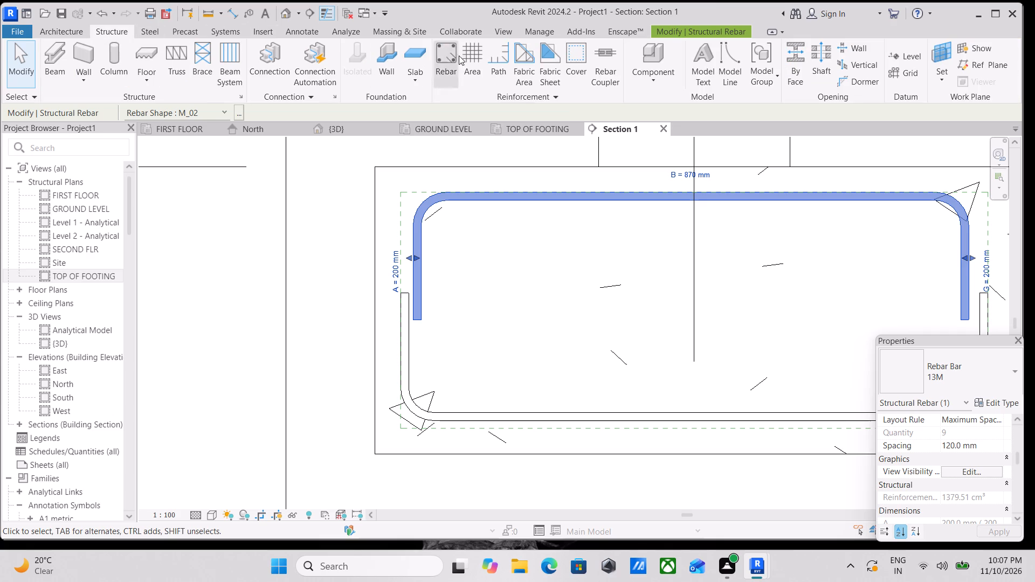
pyautogui.click(455, 56)
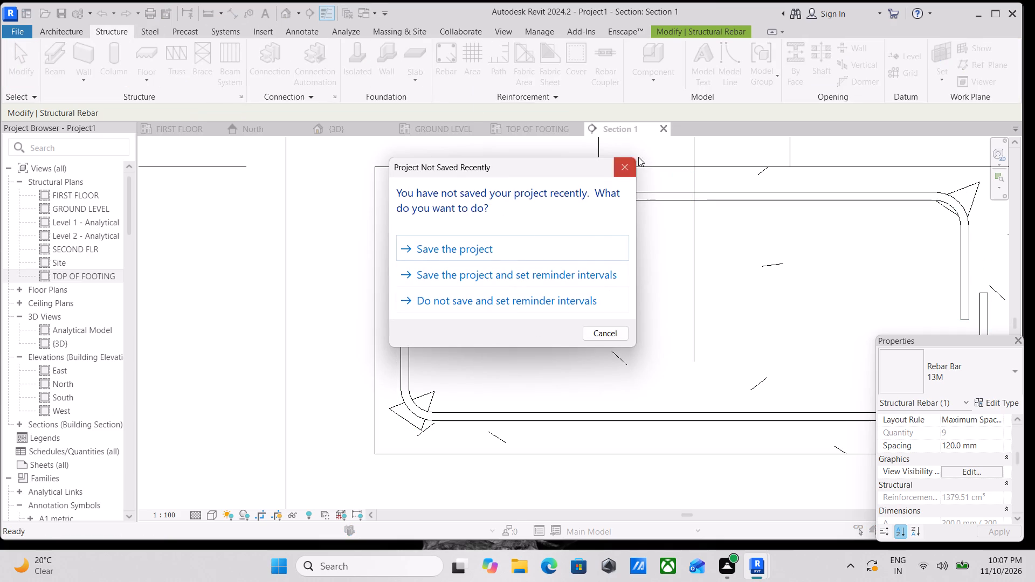
pyautogui.click(633, 167)
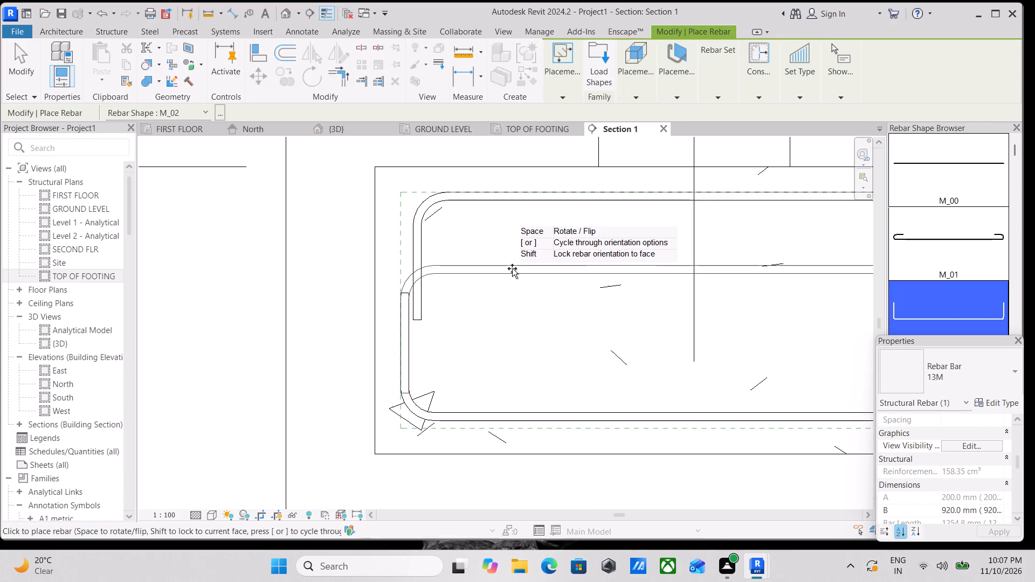
pyautogui.scroll(-3, 512, 268)
pyautogui.click(674, 91)
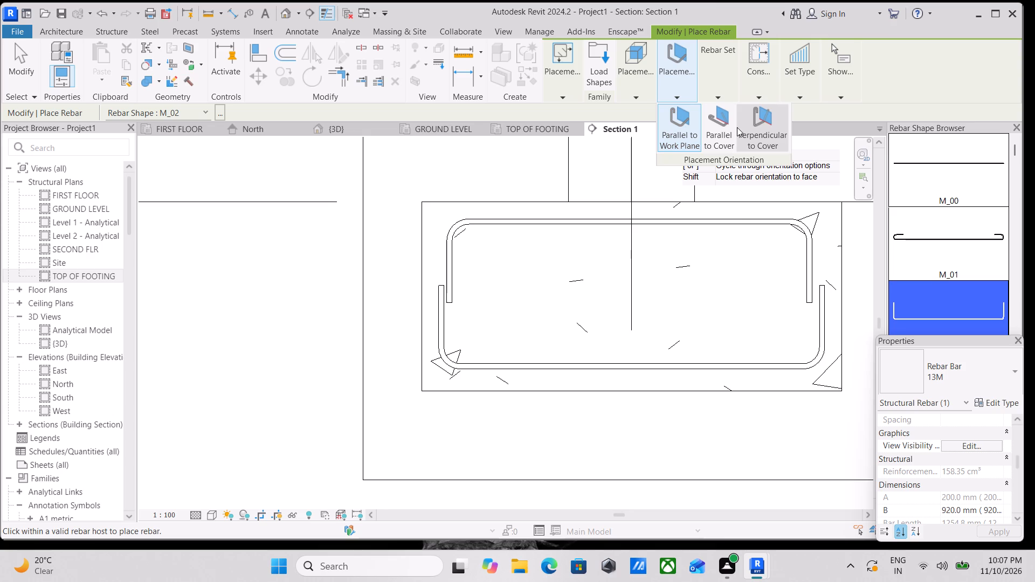
pyautogui.click(770, 121)
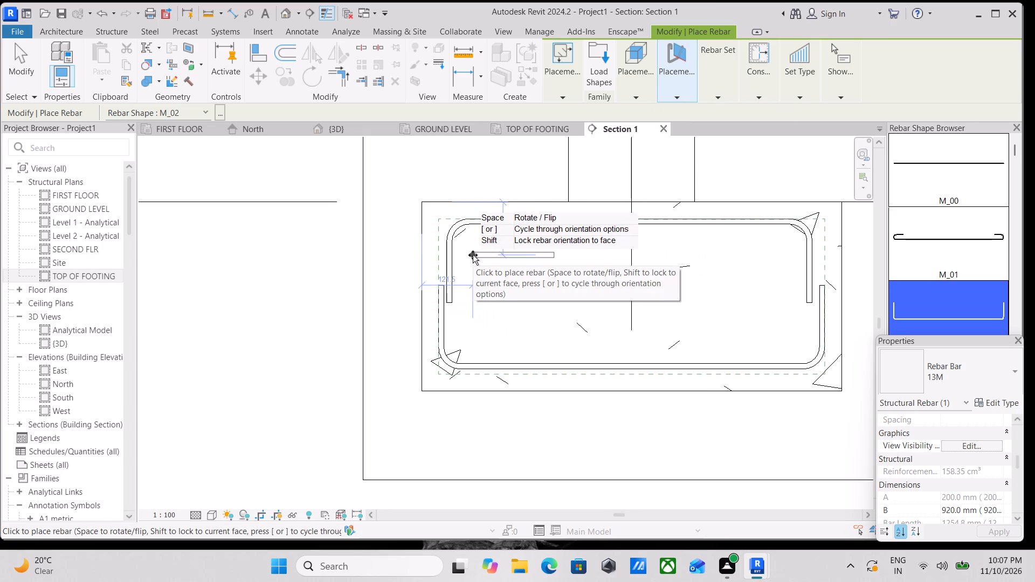
pyautogui.scroll(3, 471, 241)
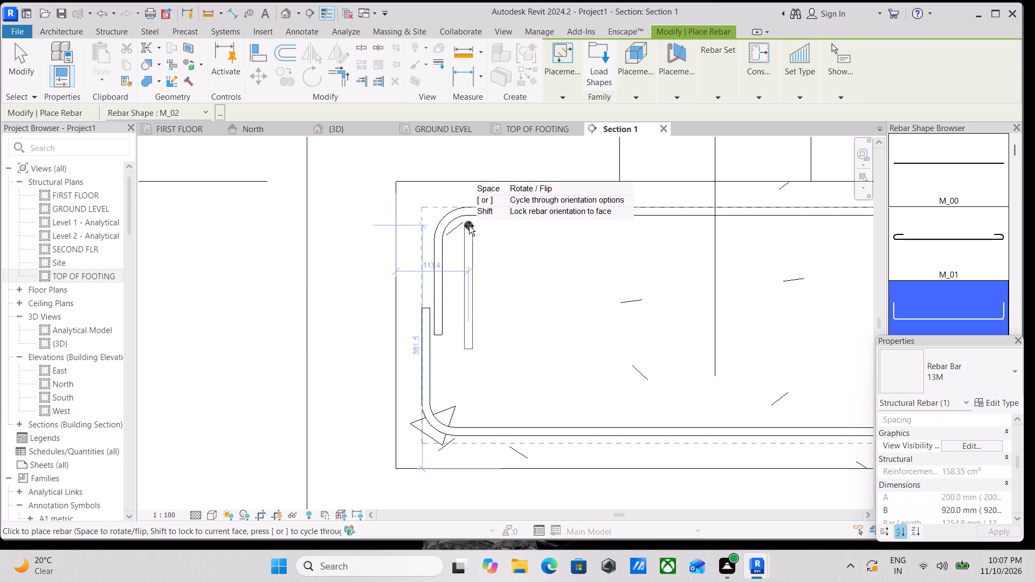
pyautogui.click(469, 225)
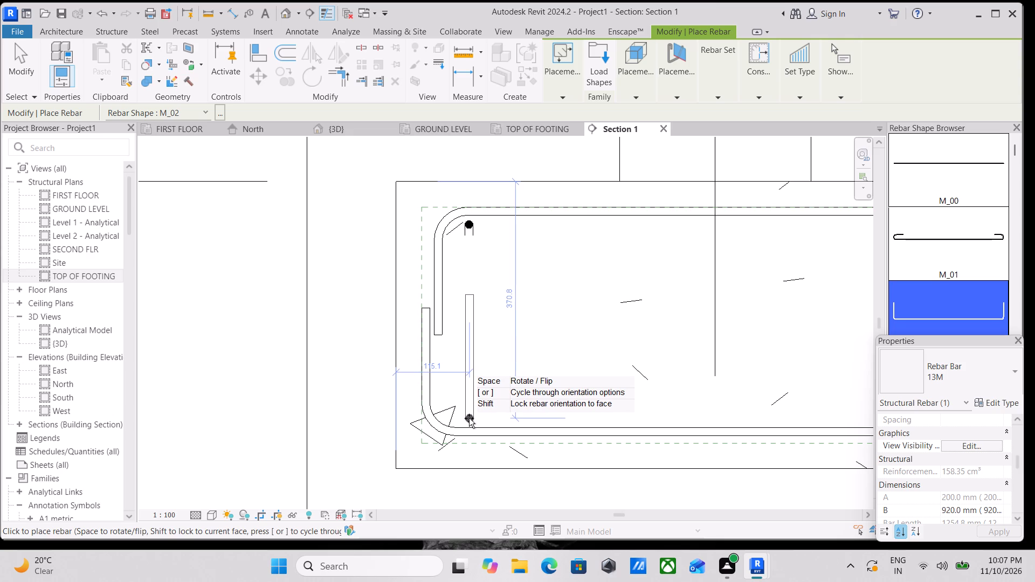
pyautogui.click(469, 418)
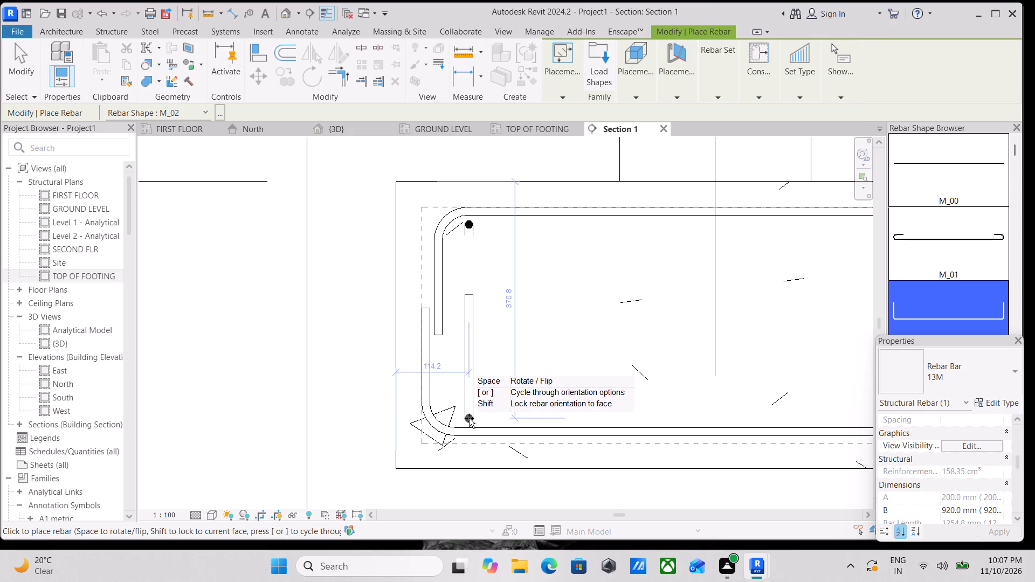
pyautogui.press('Escape')
pyautogui.press('Escape')
# Set the upper perpendicular bar's view visibility to show it unobscured in the {3D} view.
pyautogui.click(474, 224)
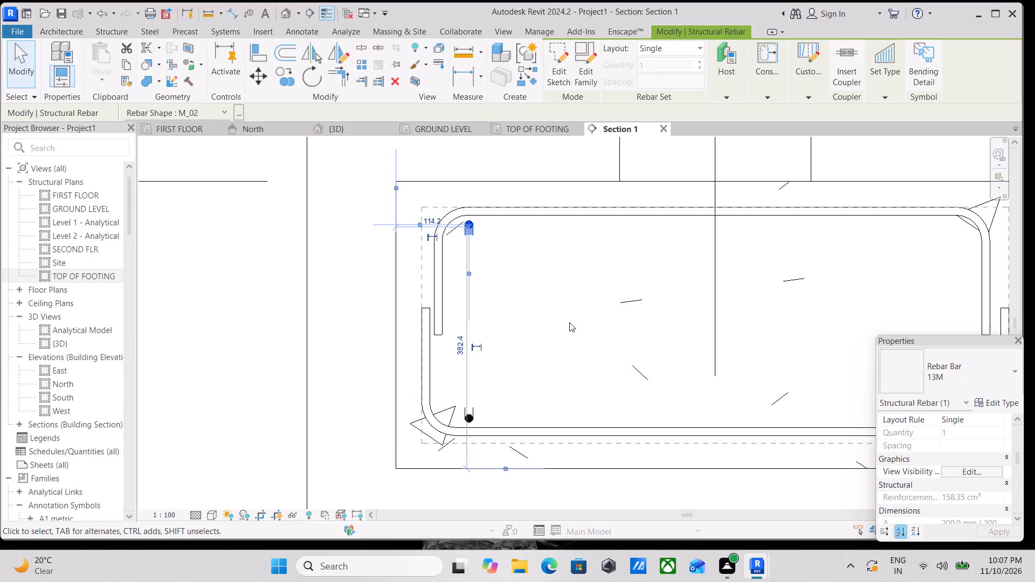
pyautogui.scroll(-1, 936, 477)
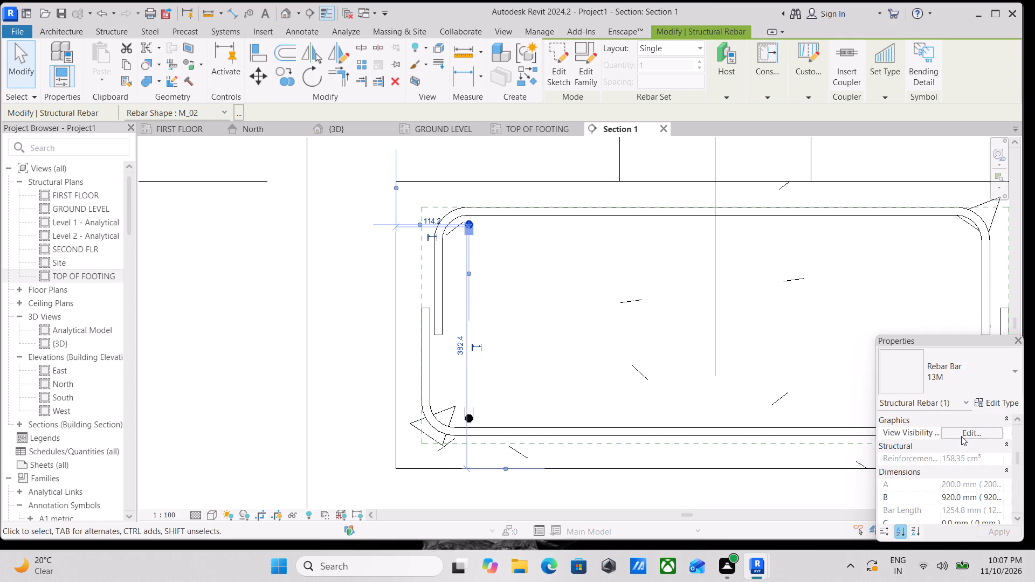
pyautogui.click(961, 434)
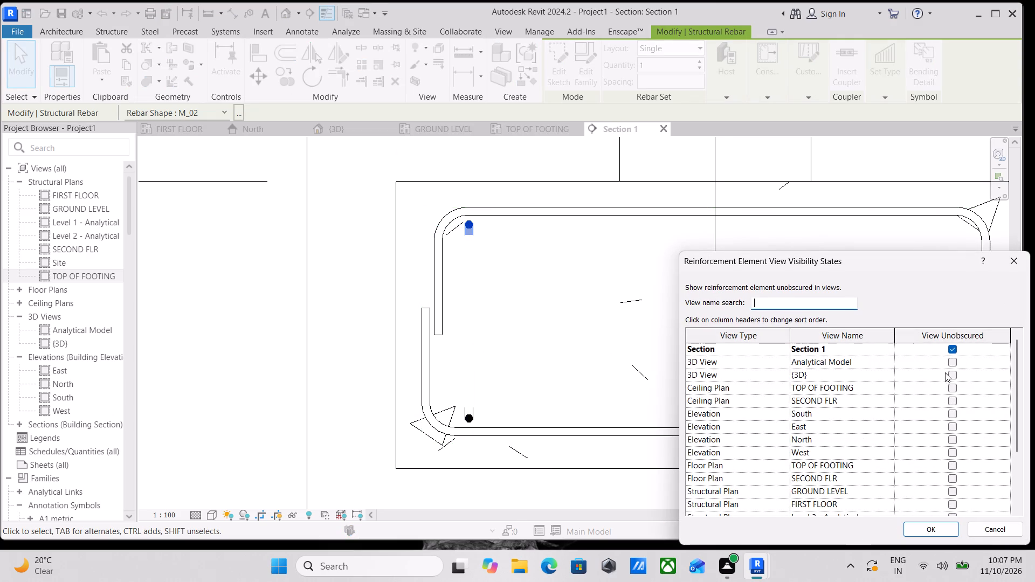
pyautogui.click(951, 373)
pyautogui.click(942, 526)
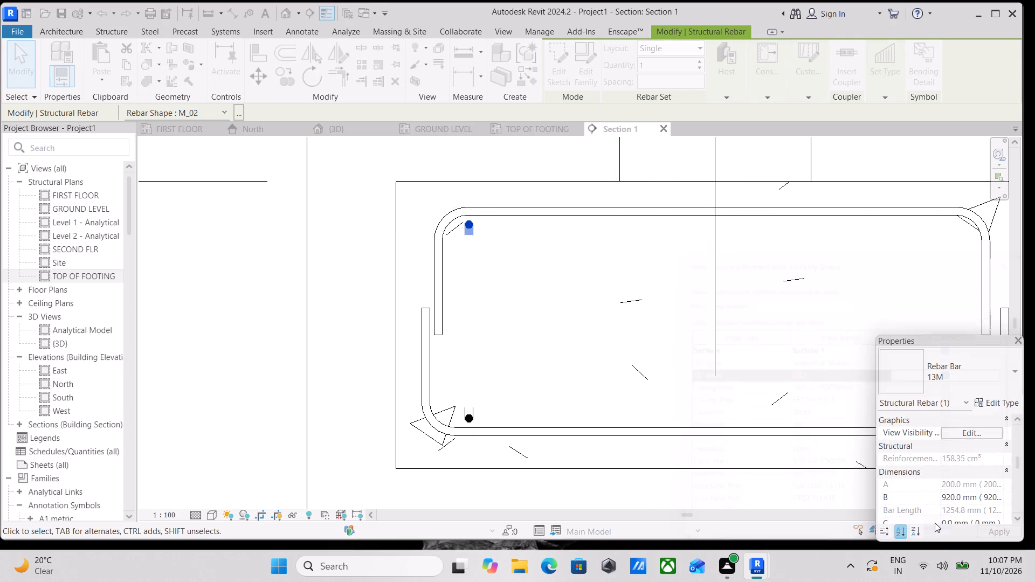
# Set the lower perpendicular bar's view visibility to show it unobscured in the {3D} view.
pyautogui.click(470, 415)
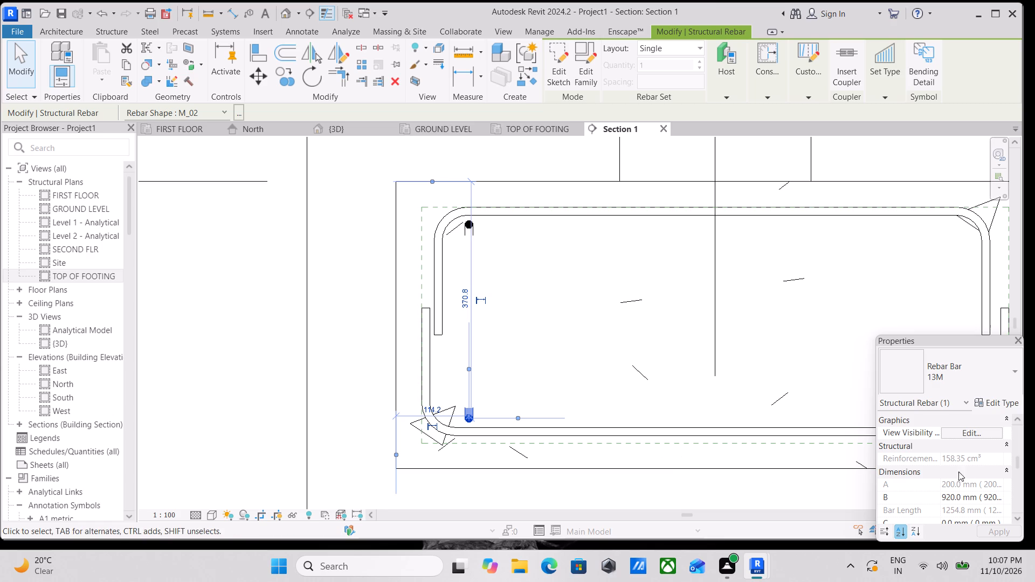
pyautogui.click(972, 433)
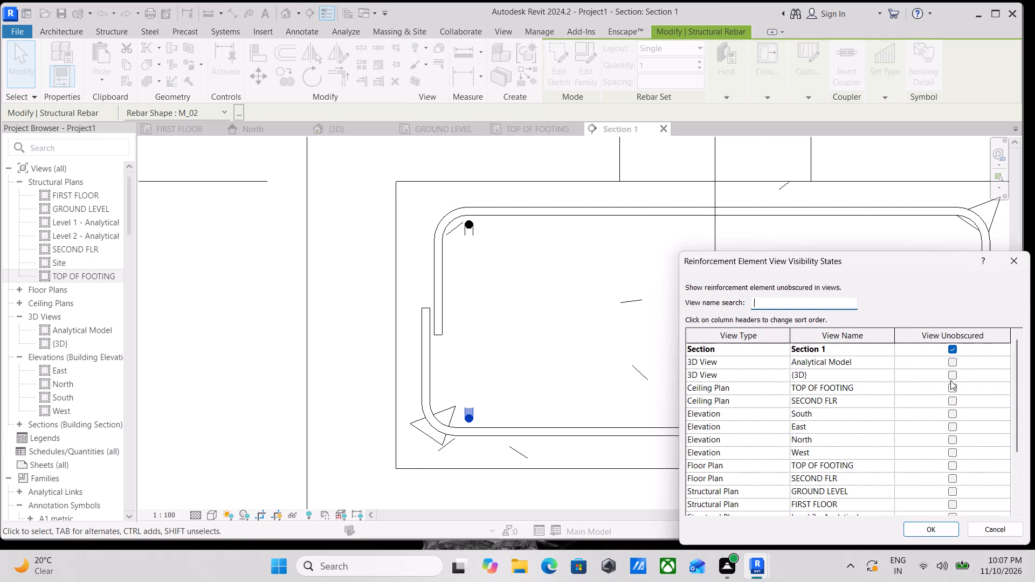
pyautogui.click(950, 375)
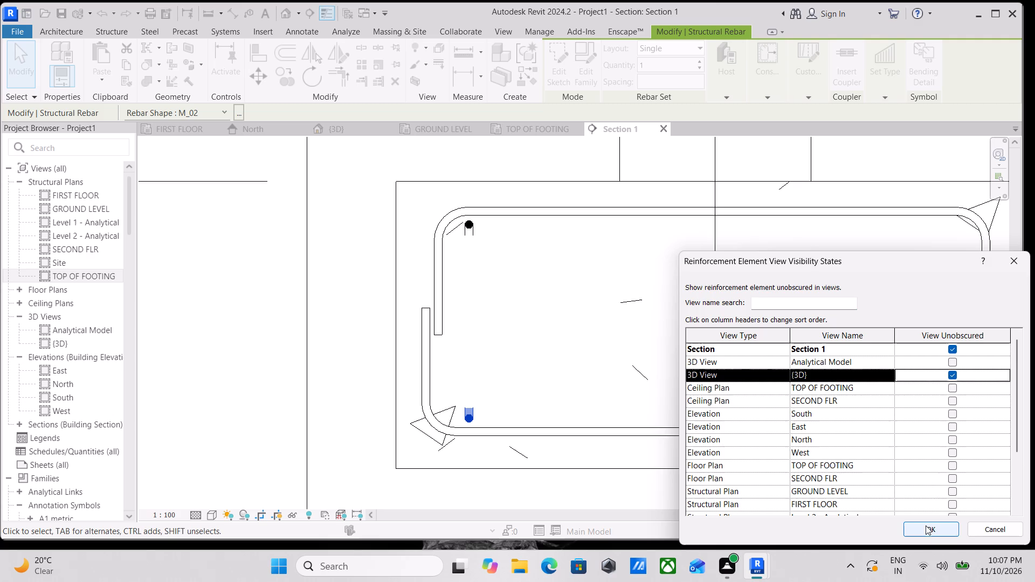
pyautogui.click(926, 525)
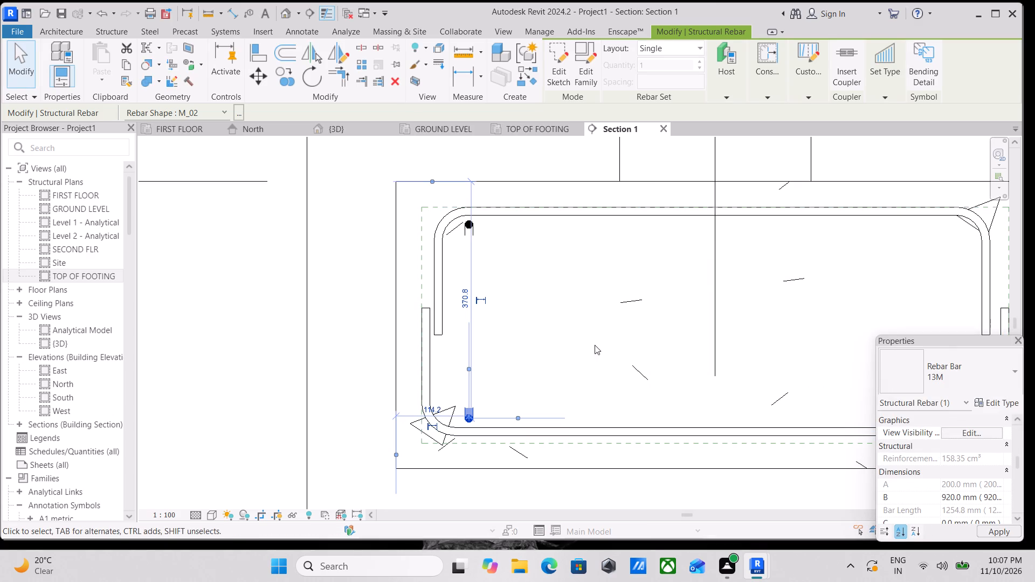
pyautogui.press('Escape')
# Change the upper perpendicular bar's layout to Maximum Spacing with a spacing of 120 mm.
pyautogui.scroll(1, 454, 260)
pyautogui.click(473, 223)
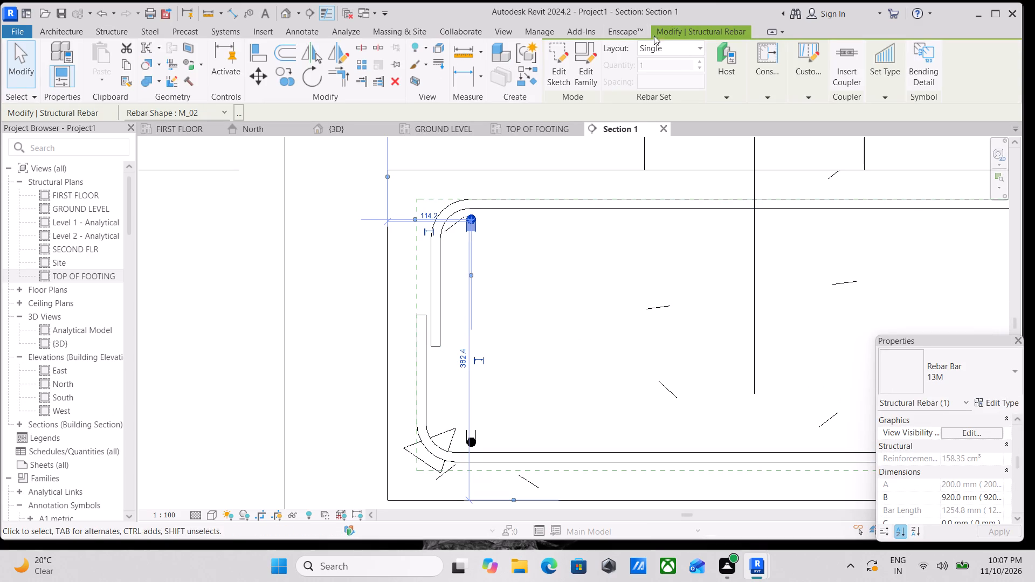
pyautogui.click(678, 50)
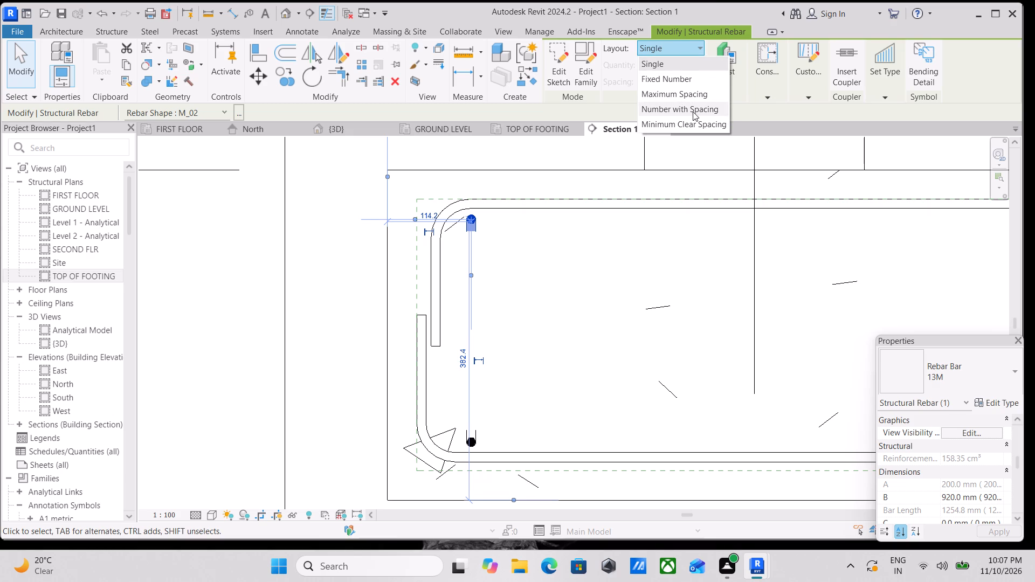
pyautogui.click(693, 94)
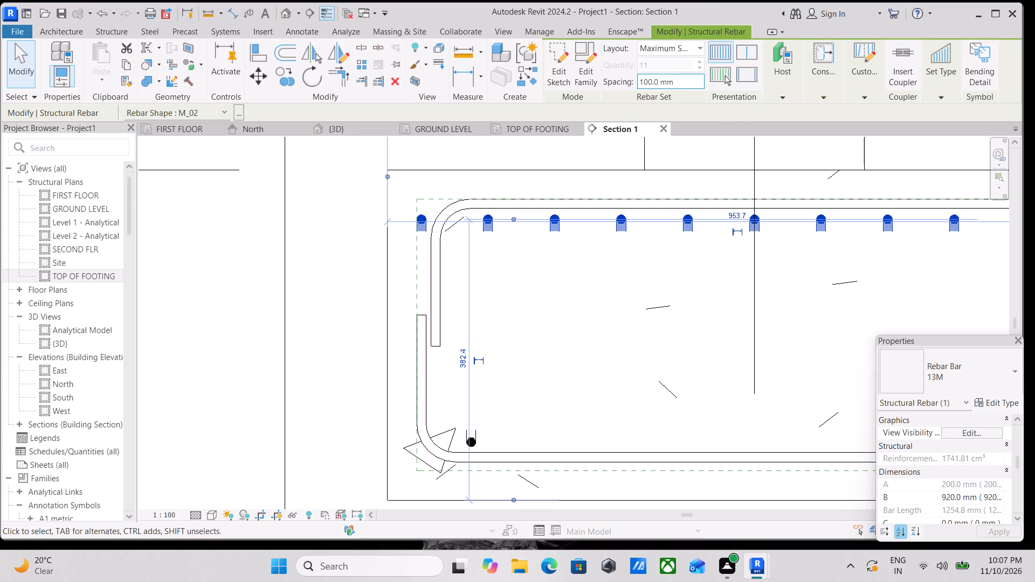
pyautogui.click(681, 84)
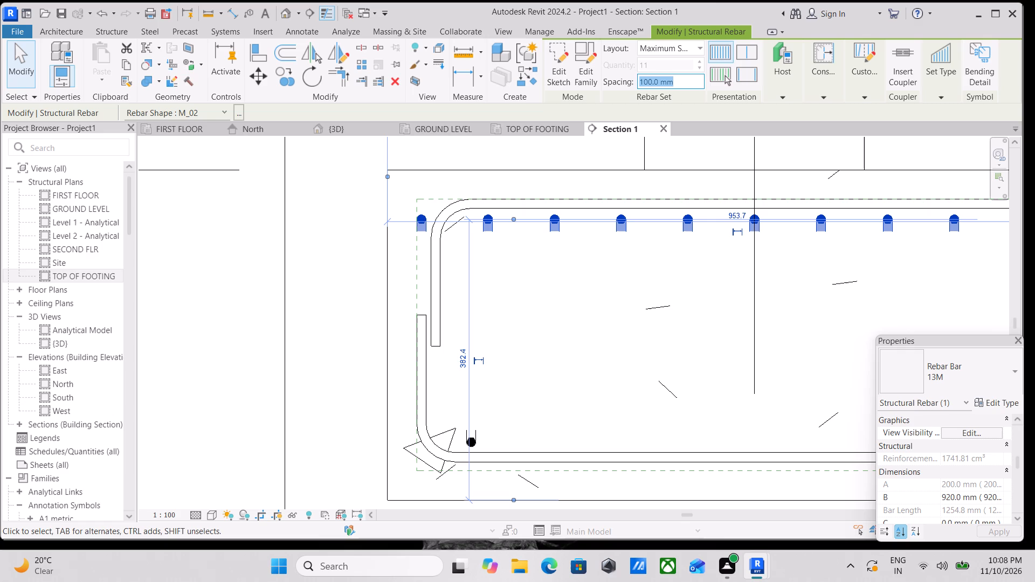
pyautogui.write('120')
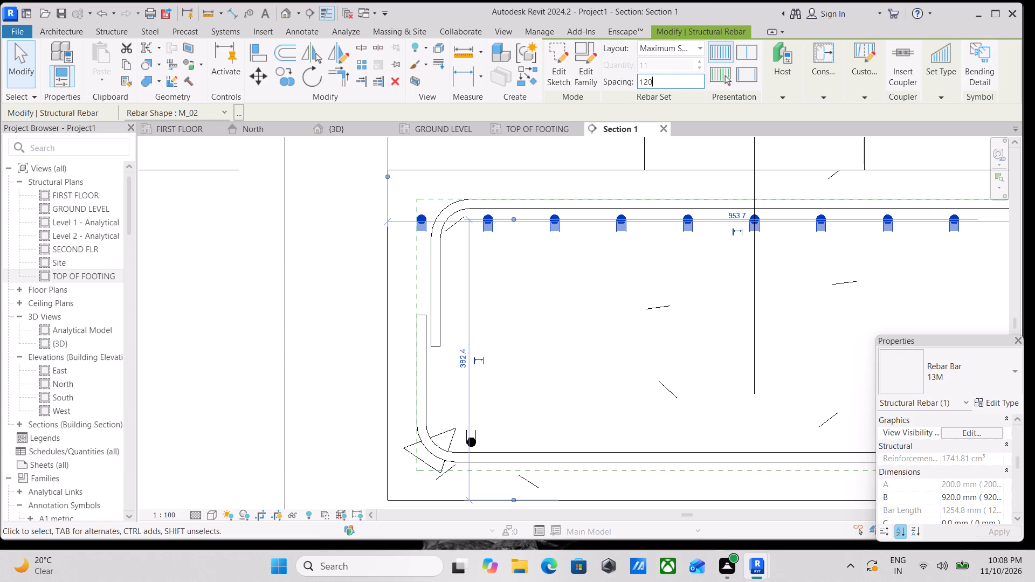
pyautogui.write('mm')
pyautogui.press('Return')
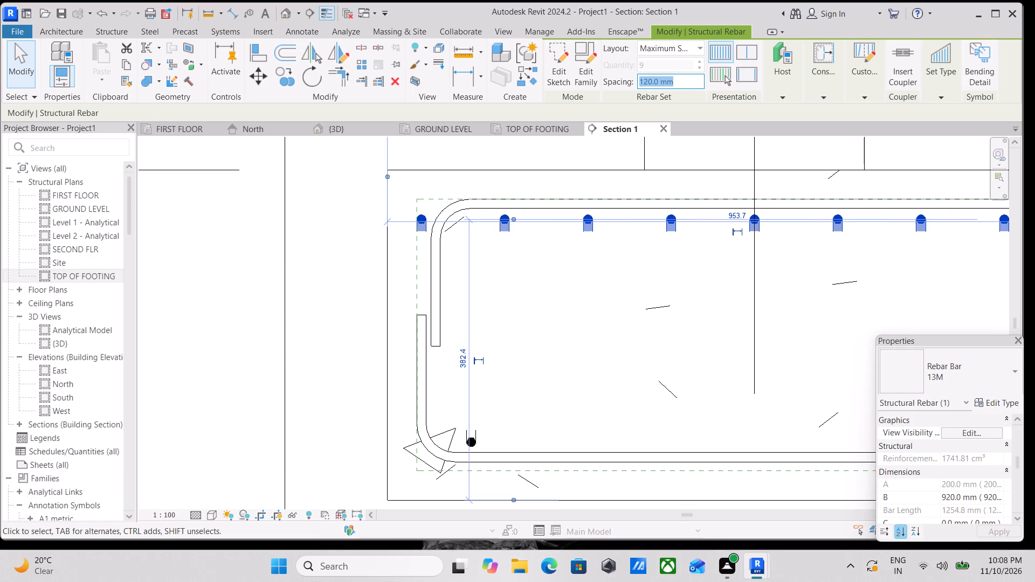
# Change the lower perpendicular bar's layout to Maximum Spacing with a spacing of 120 mm.
pyautogui.scroll(-3, 672, 197)
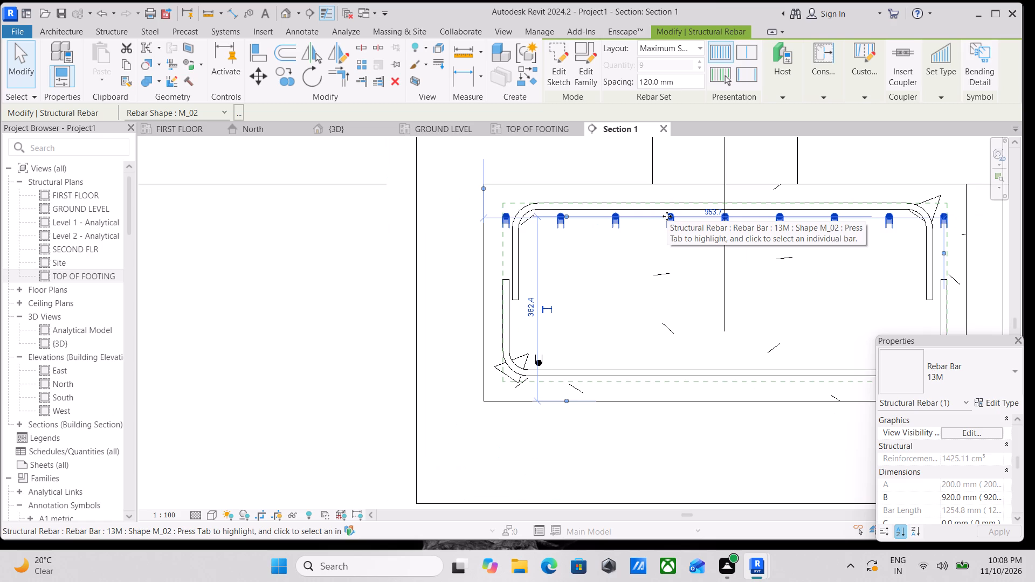
pyautogui.scroll(-3, 679, 255)
pyautogui.moveTo(671, 254); pyautogui.dragTo(612, 262, button='middle')
pyautogui.scroll(7, 541, 349)
pyautogui.click(502, 322)
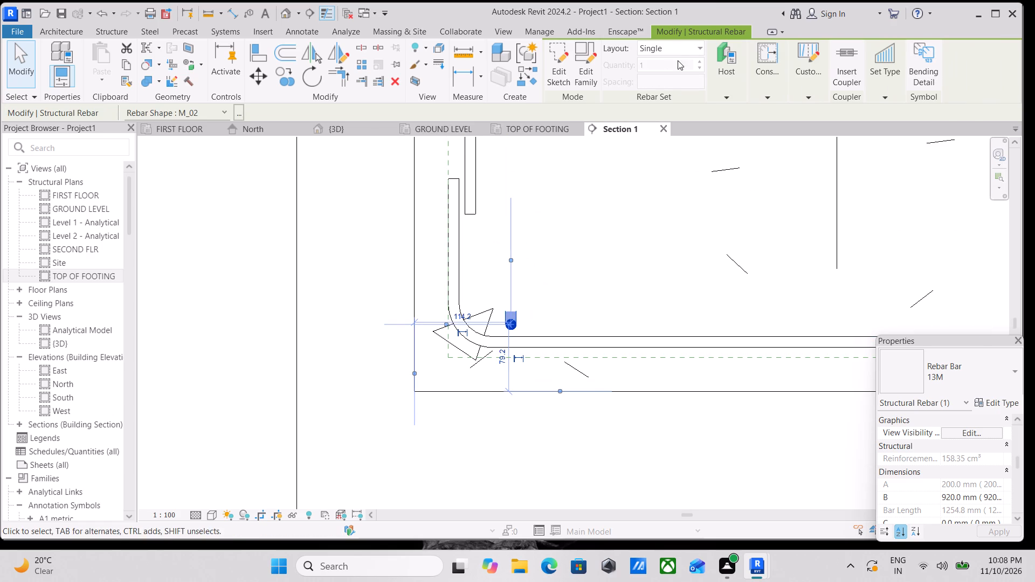
pyautogui.click(683, 50)
pyautogui.click(701, 90)
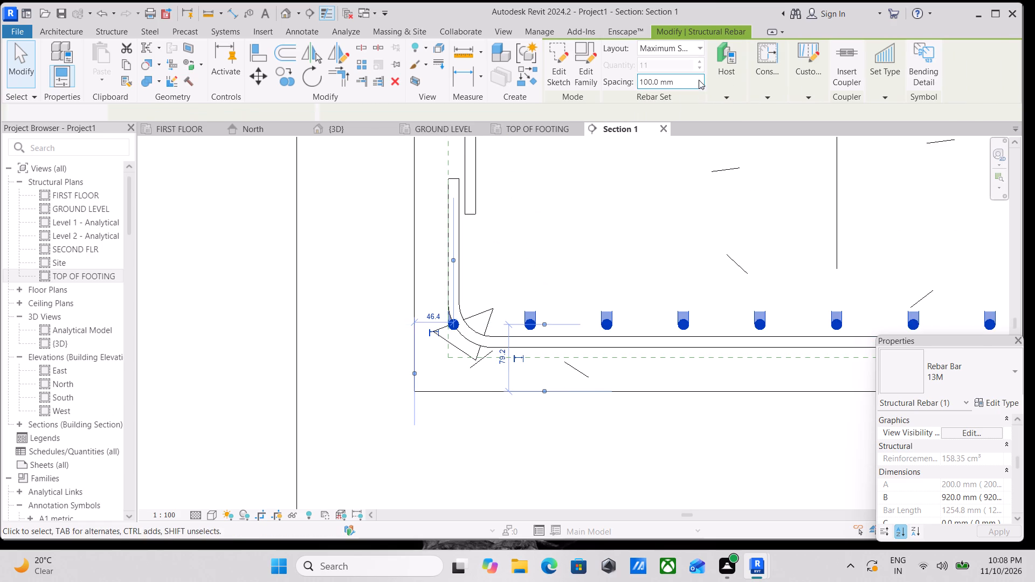
pyautogui.click(688, 81)
pyautogui.write('12')
pyautogui.write('0mm')
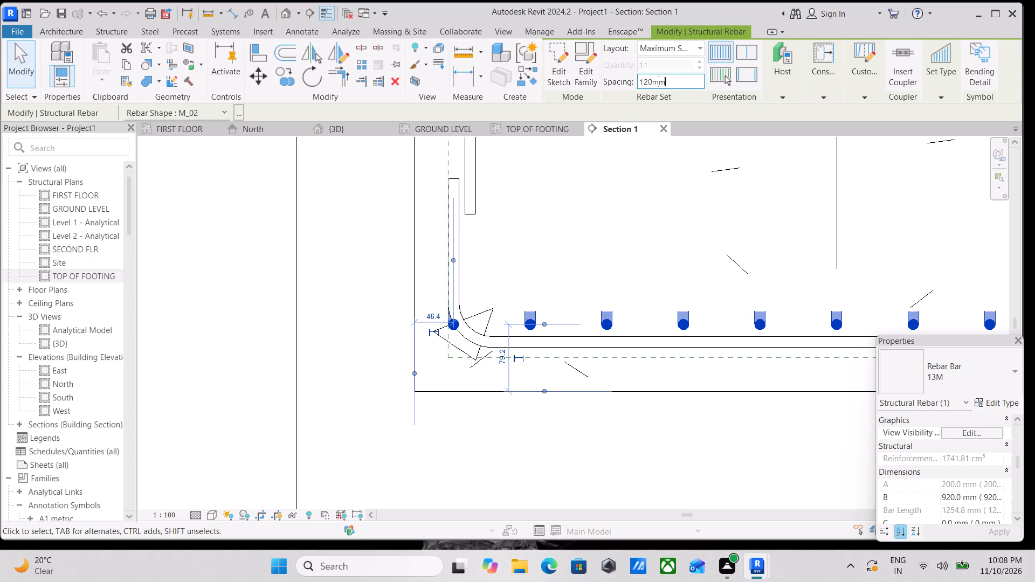
pyautogui.press('Return')
pyautogui.scroll(-7, 714, 170)
pyautogui.moveTo(719, 200); pyautogui.dragTo(636, 267, button='middle')
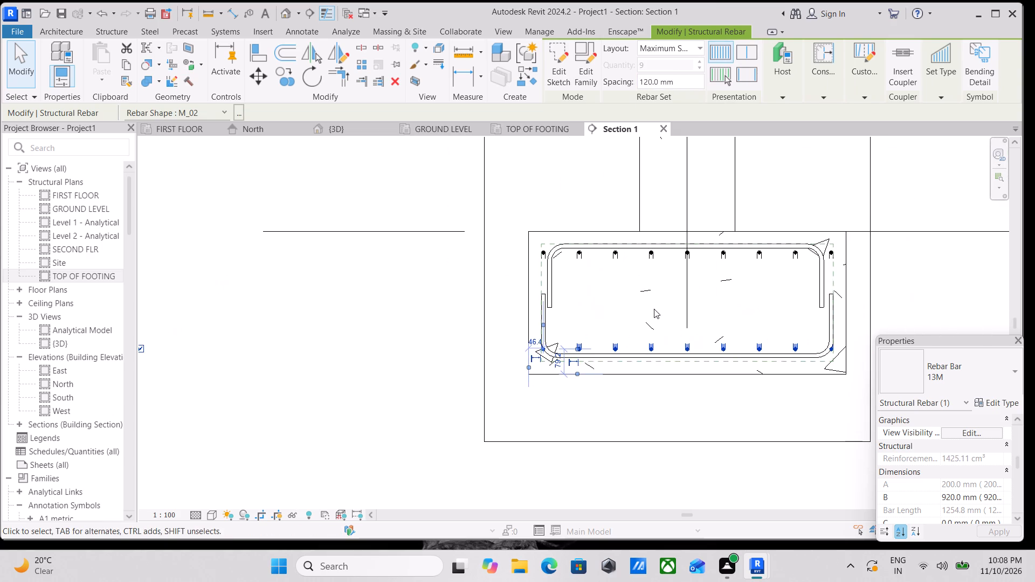
pyautogui.press('Escape')
# Set the section view's detail level to Fine and its visual style to Wireframe.
pyautogui.moveTo(649, 280); pyautogui.dragTo(558, 272, button='middle')
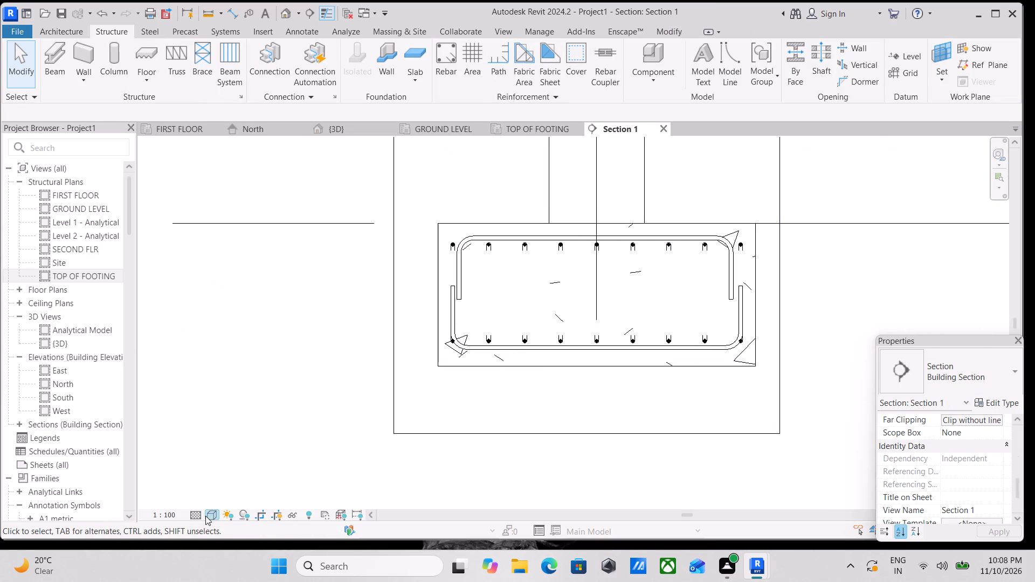
pyautogui.click(205, 516)
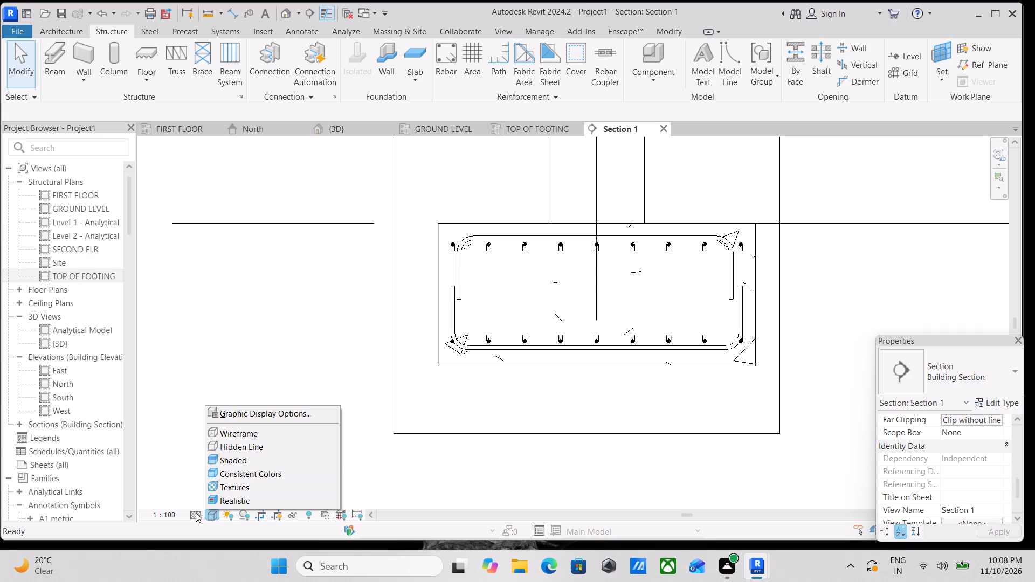
pyautogui.click(196, 512)
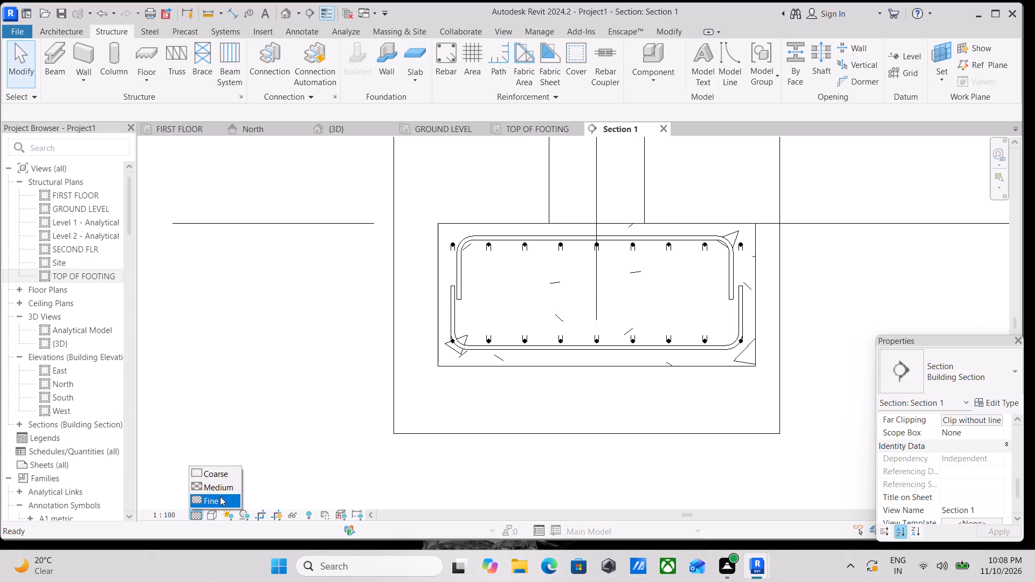
pyautogui.click(220, 499)
pyautogui.click(211, 518)
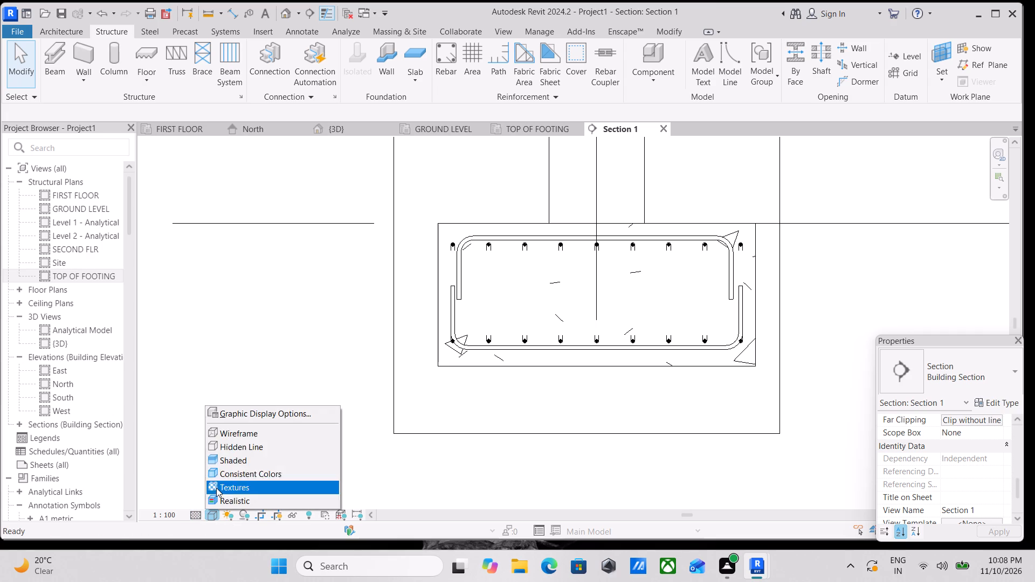
pyautogui.click(233, 428)
# Pull the left end of the upper perpendicular bar set inward, just inside the top bar's left bend.
pyautogui.scroll(3, 532, 265)
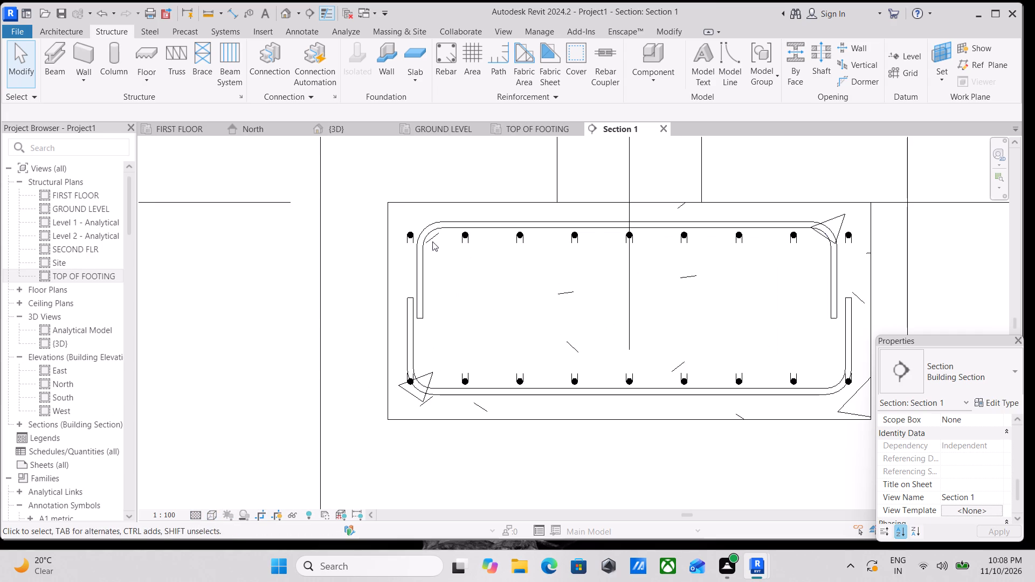
pyautogui.click(413, 230)
pyautogui.scroll(3, 415, 243)
pyautogui.moveTo(410, 299); pyautogui.dragTo(411, 299)
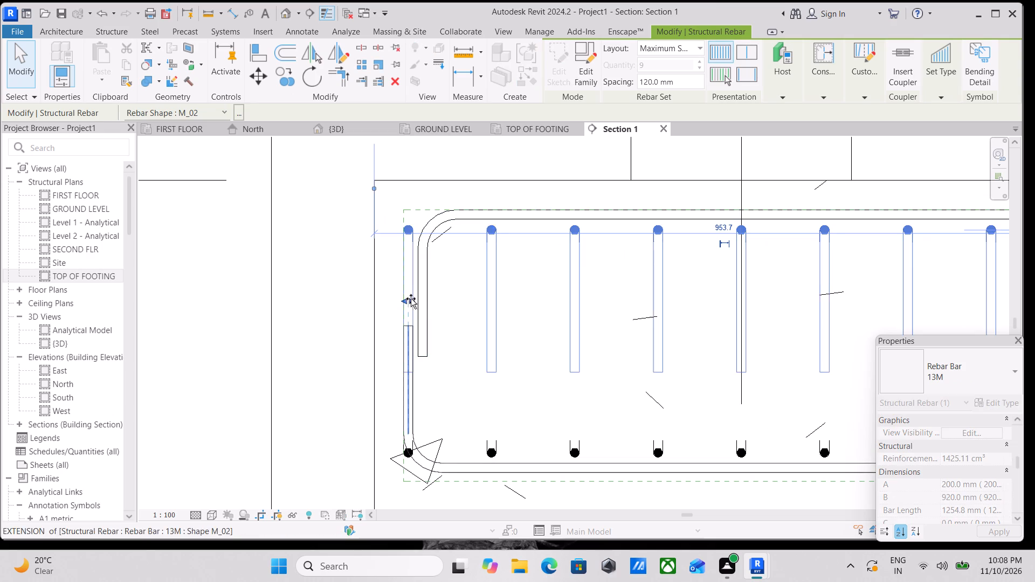
pyautogui.moveTo(411, 299); pyautogui.dragTo(443, 300)
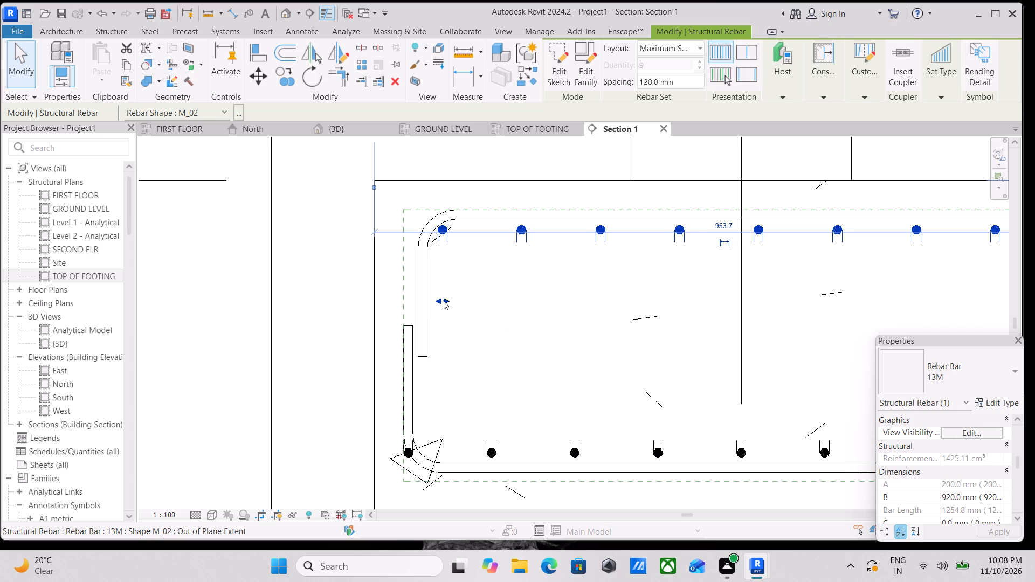
# Pull the upper perpendicular set's right end inside the top bar's right bend, about 119 mm from the footing's right edge.
pyautogui.scroll(-3, 590, 323)
pyautogui.moveTo(607, 311); pyautogui.dragTo(495, 281, button='middle')
pyautogui.scroll(2, 758, 286)
pyautogui.moveTo(803, 272); pyautogui.dragTo(769, 273)
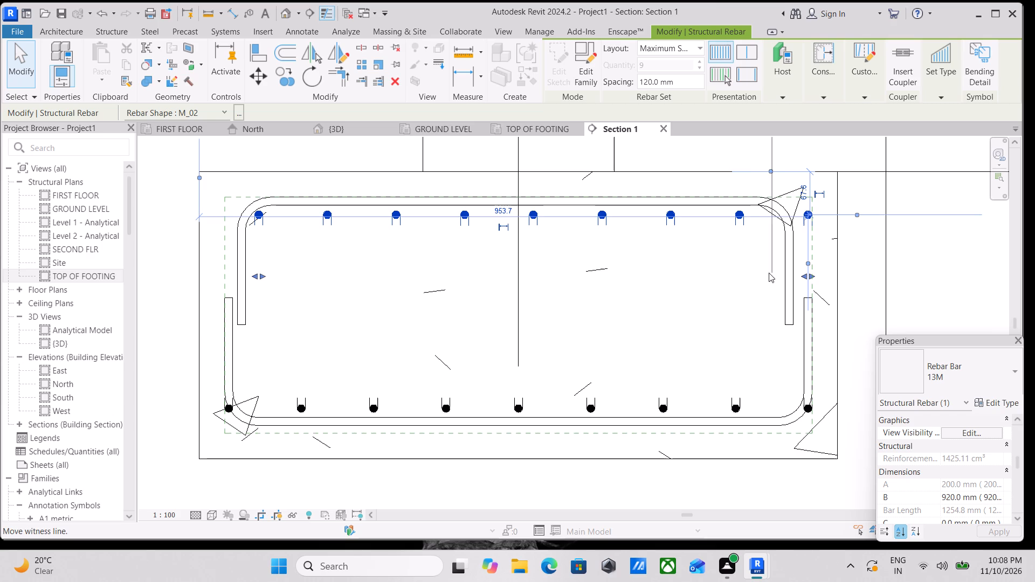
pyautogui.moveTo(769, 273); pyautogui.dragTo(768, 273)
pyautogui.scroll(2, 805, 283)
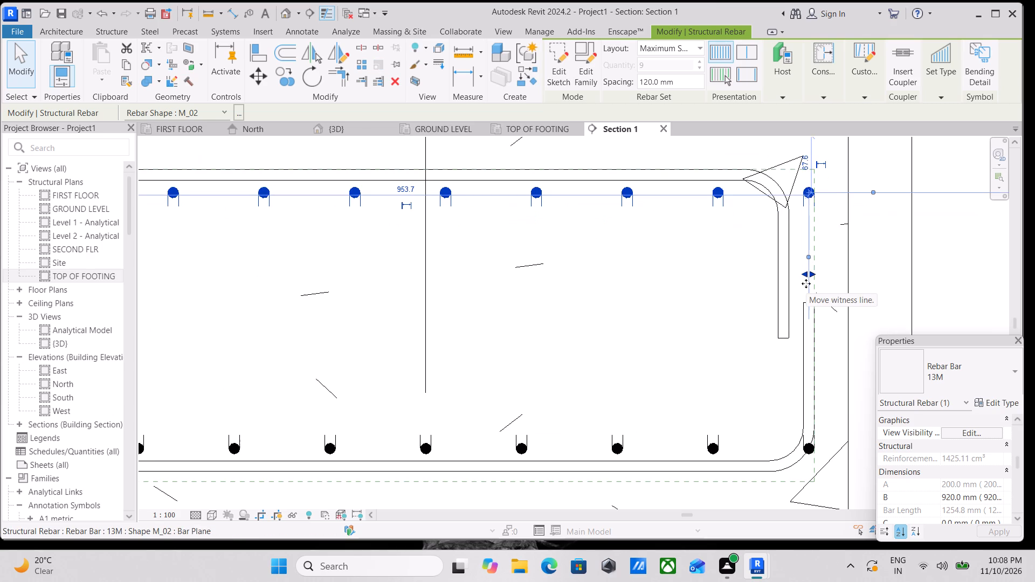
pyautogui.scroll(3, 808, 290)
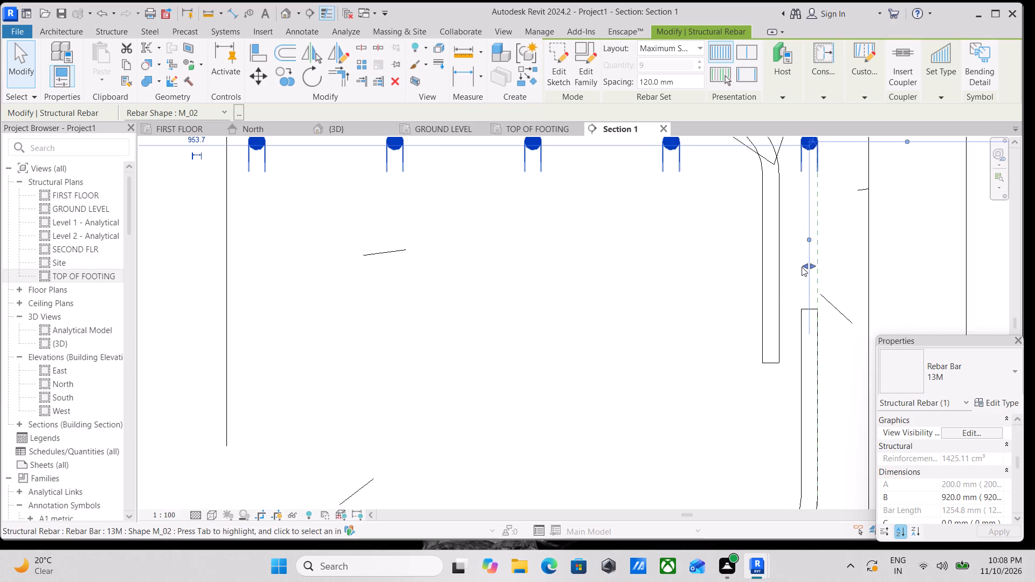
pyautogui.moveTo(803, 265); pyautogui.dragTo(738, 270)
pyautogui.scroll(-4, 738, 267)
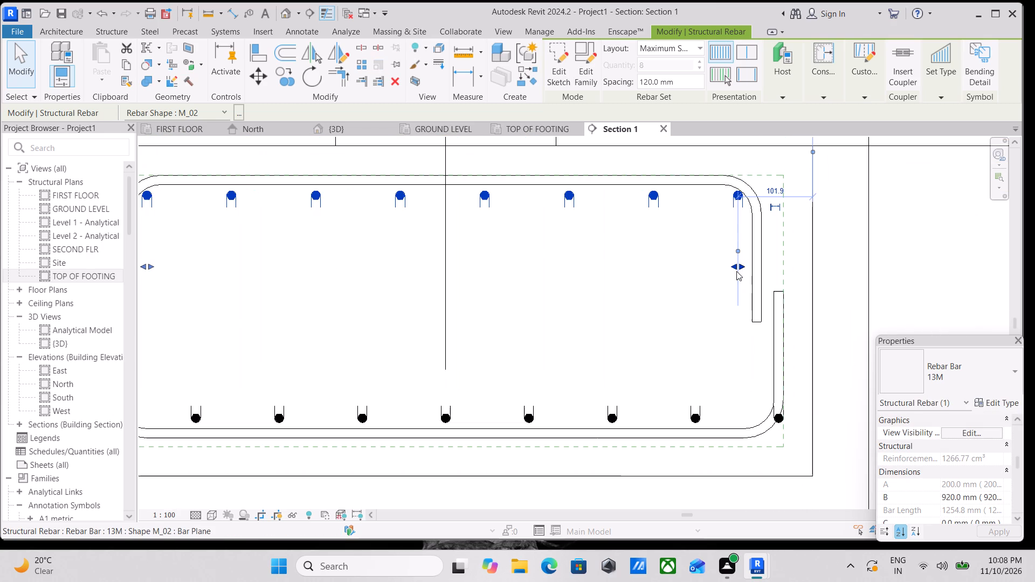
pyautogui.scroll(1, 736, 272)
pyautogui.moveTo(733, 267); pyautogui.dragTo(724, 267)
pyautogui.scroll(-2, 724, 272)
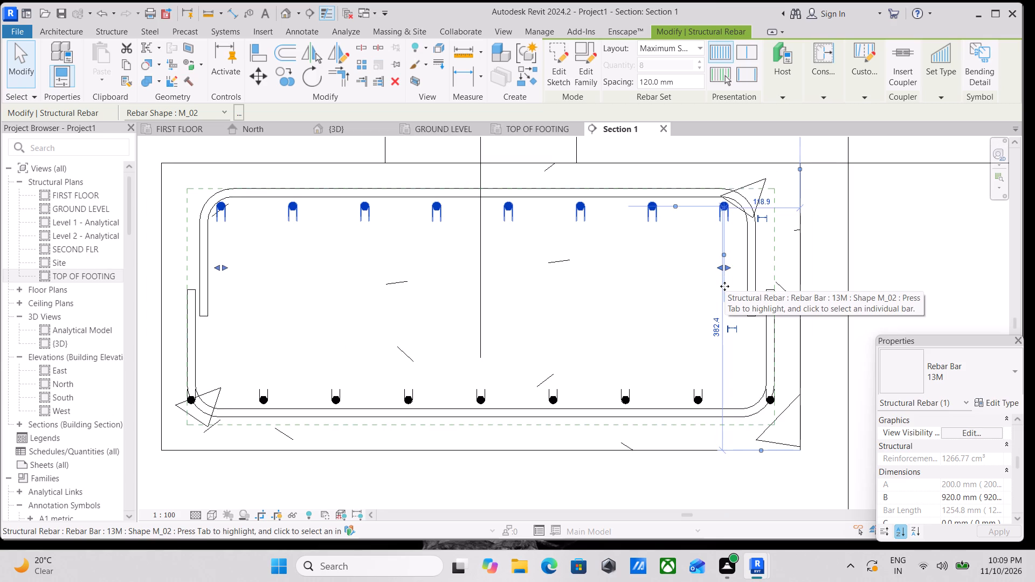
# Pull the lower perpendicular set's left end inward to about 93 mm from the footing's left edge, aligned with the upper set's first bar.
pyautogui.scroll(-3, 709, 318)
pyautogui.moveTo(694, 334); pyautogui.dragTo(750, 331, button='middle')
pyautogui.scroll(1, 750, 331)
pyautogui.click(650, 377)
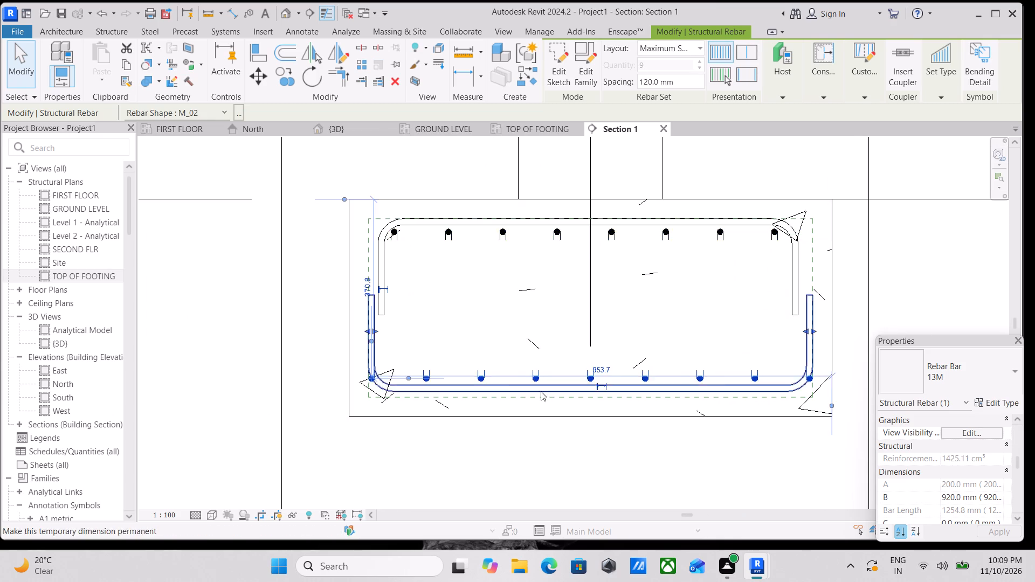
pyautogui.scroll(3, 499, 380)
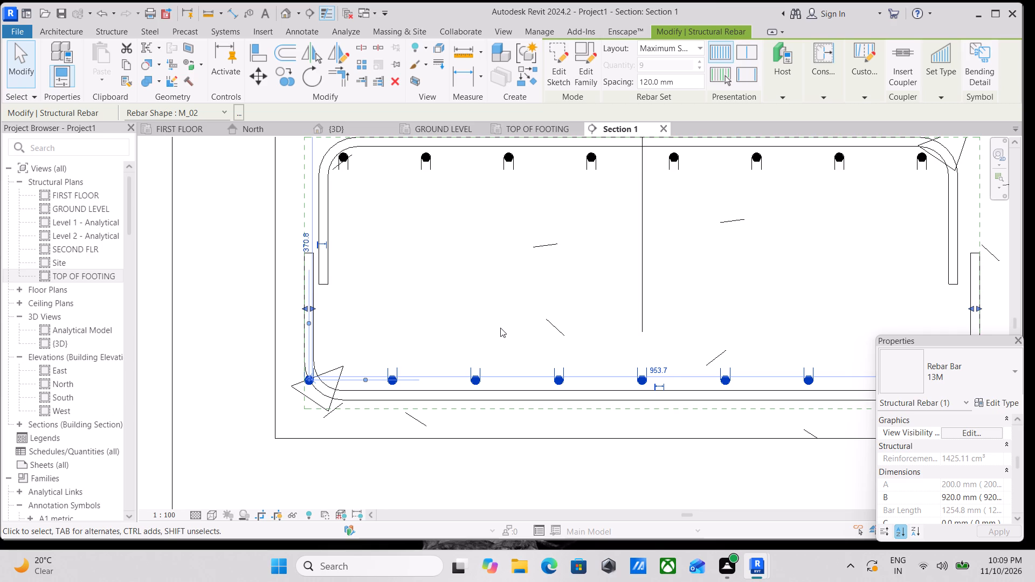
pyautogui.scroll(3, 455, 343)
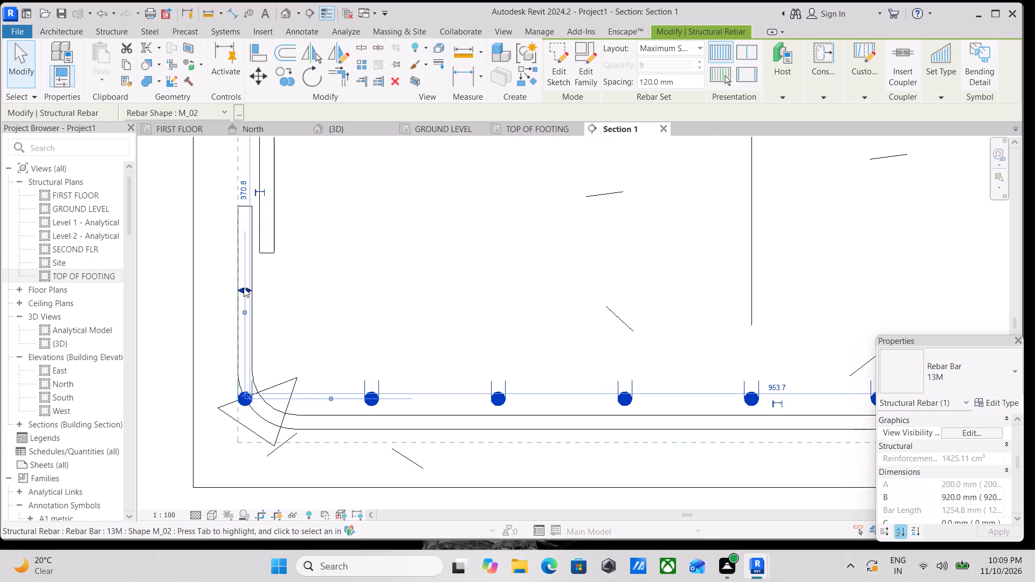
pyautogui.moveTo(249, 290); pyautogui.dragTo(299, 292)
pyautogui.scroll(-3, 300, 291)
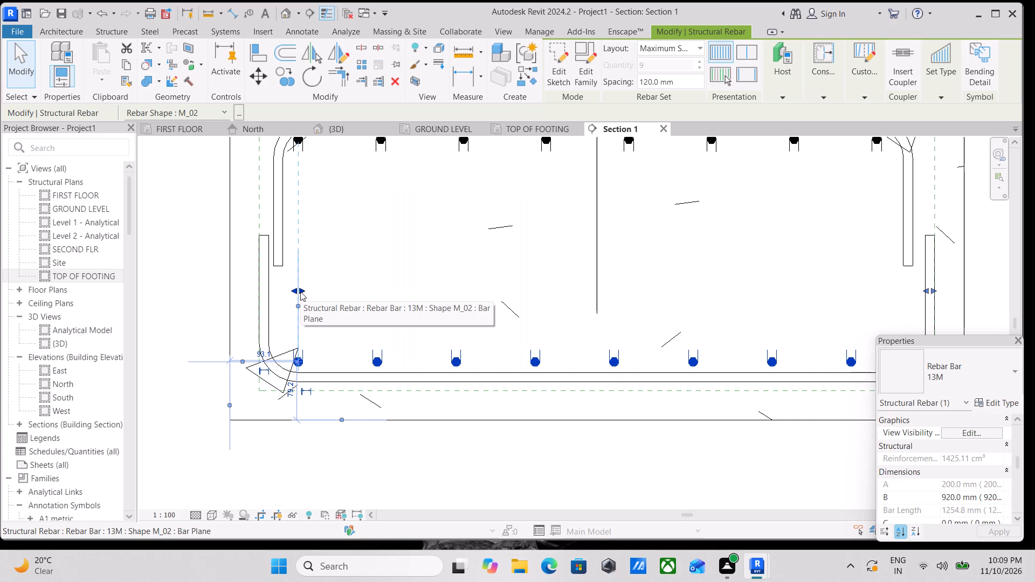
# Pull the lower perpendicular set's right end inward, inside the bottom bar's right bend, and deselect the set.
pyautogui.scroll(-4, 487, 334)
pyautogui.scroll(1, 730, 311)
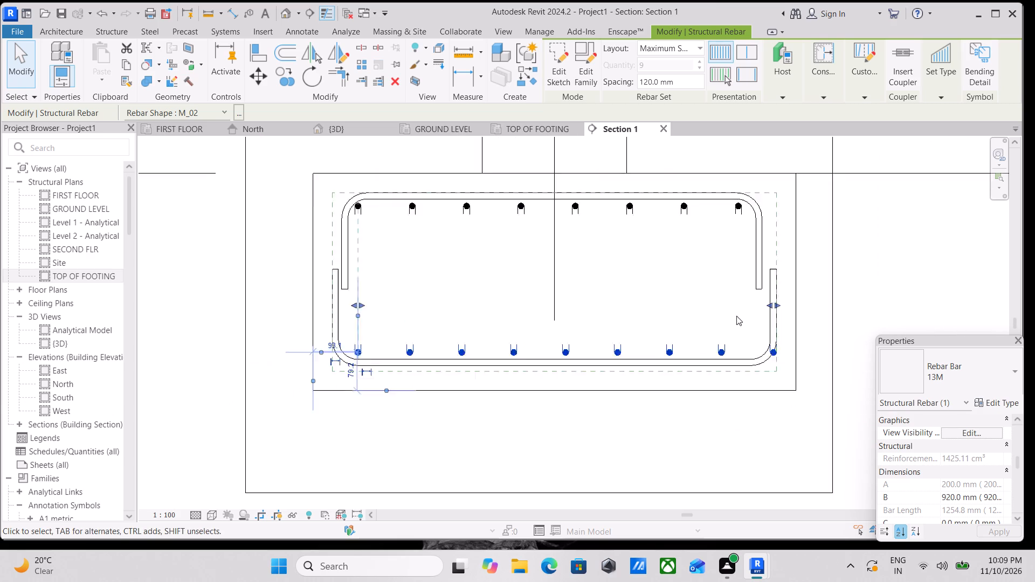
pyautogui.scroll(2, 736, 316)
pyautogui.moveTo(782, 299); pyautogui.dragTo(750, 301)
pyautogui.scroll(-3, 750, 301)
pyautogui.moveTo(744, 302); pyautogui.dragTo(802, 320, button='middle')
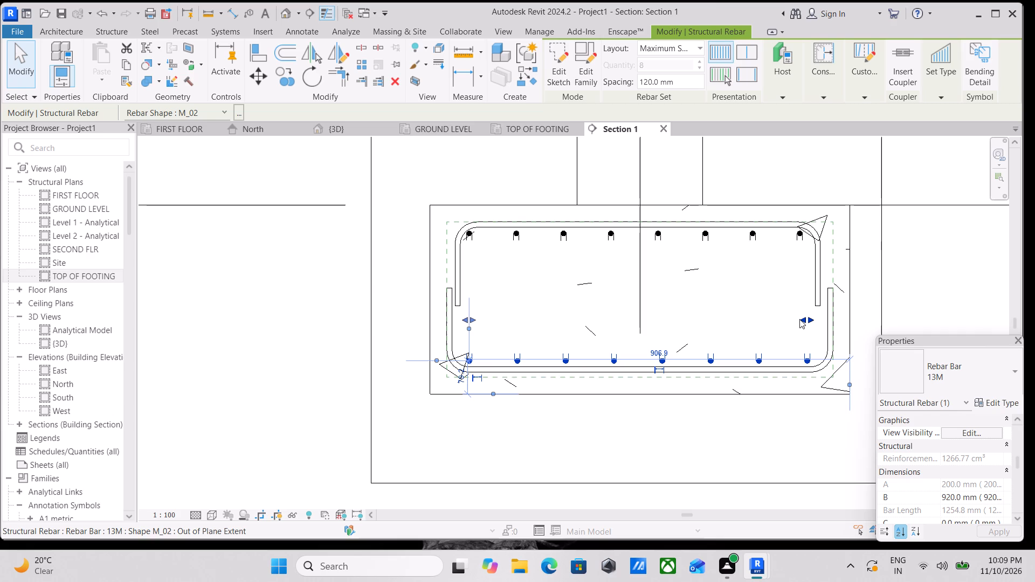
pyautogui.scroll(-4, 755, 302)
pyautogui.scroll(3, 556, 279)
pyautogui.scroll(3, 689, 373)
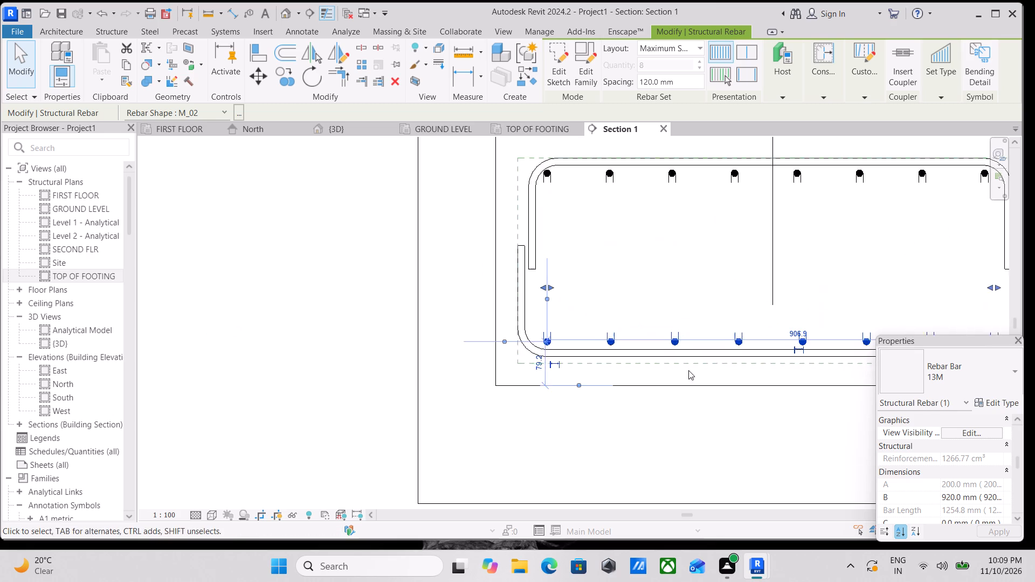
pyautogui.moveTo(677, 366); pyautogui.dragTo(547, 397, button='middle')
pyautogui.scroll(-2, 652, 336)
pyautogui.press('Escape')
pyautogui.press('Escape')
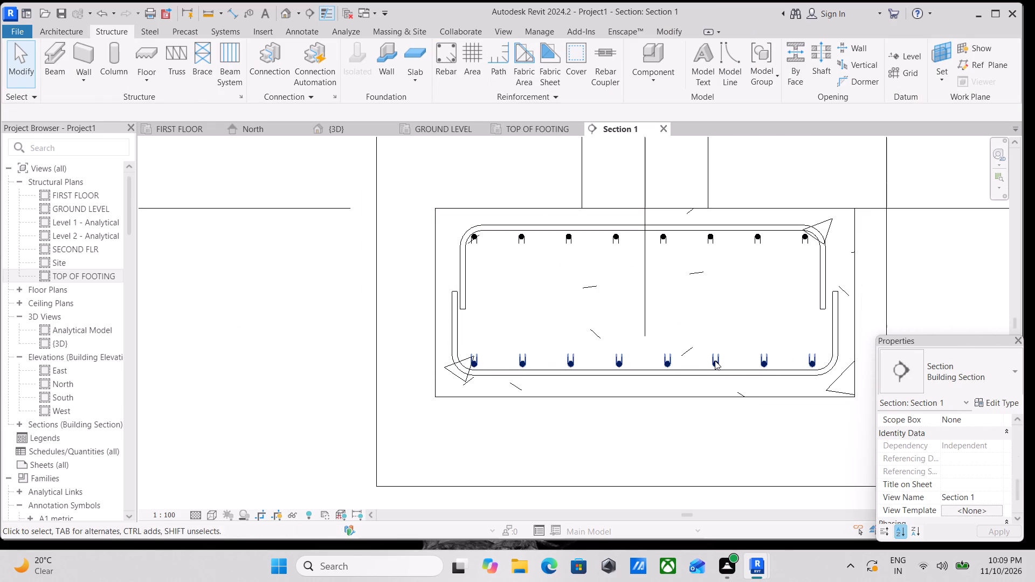
# Select the lower perpendicular bar set and examine the A1 footing's reinforcement in the 3D view from several sides.
pyautogui.click(715, 359)
pyautogui.press('Up')
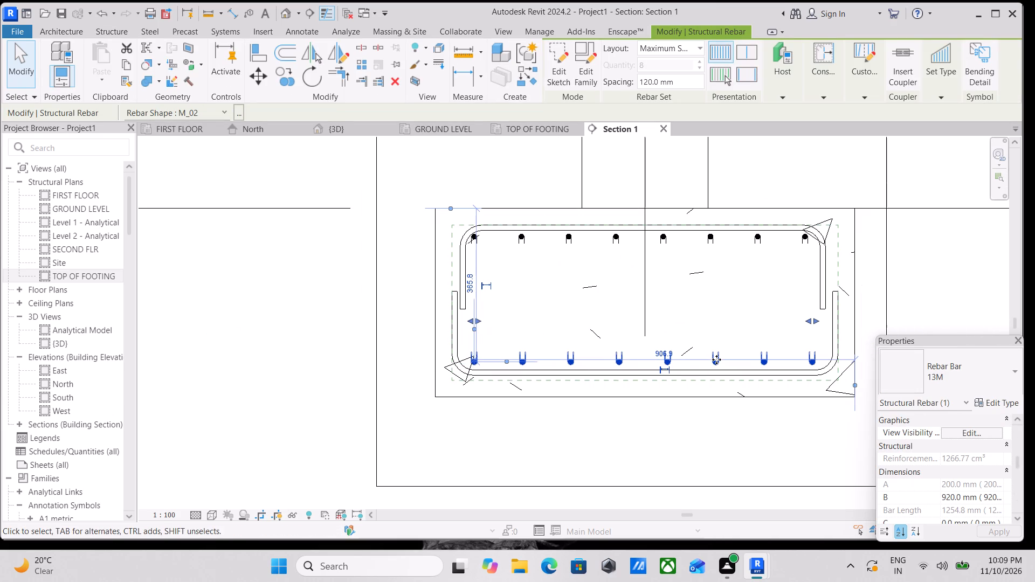
pyautogui.scroll(-3, 715, 358)
pyautogui.moveTo(679, 289); pyautogui.dragTo(618, 322, button='middle')
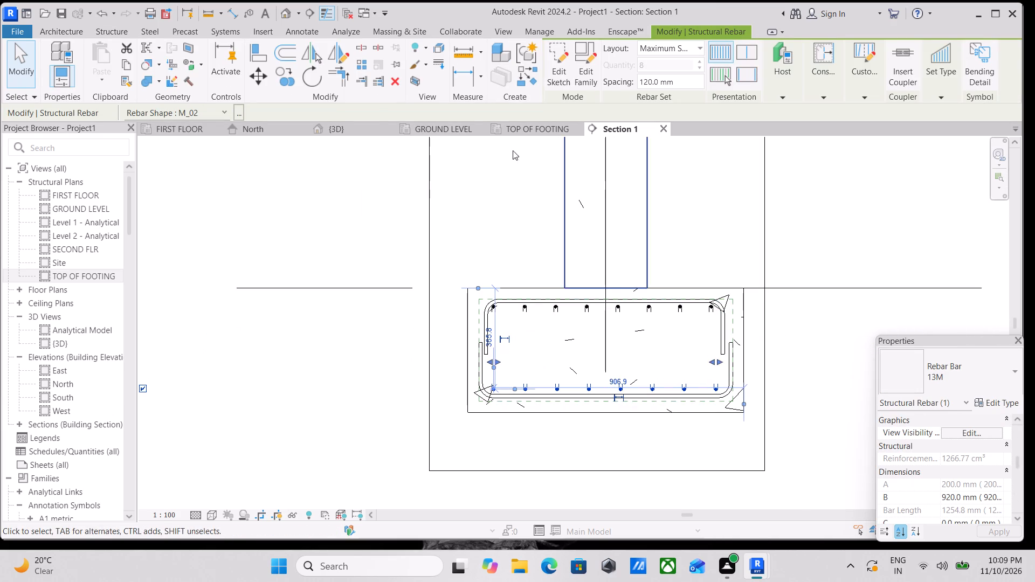
pyautogui.click(330, 127)
pyautogui.scroll(2, 514, 413)
pyautogui.scroll(3, 596, 399)
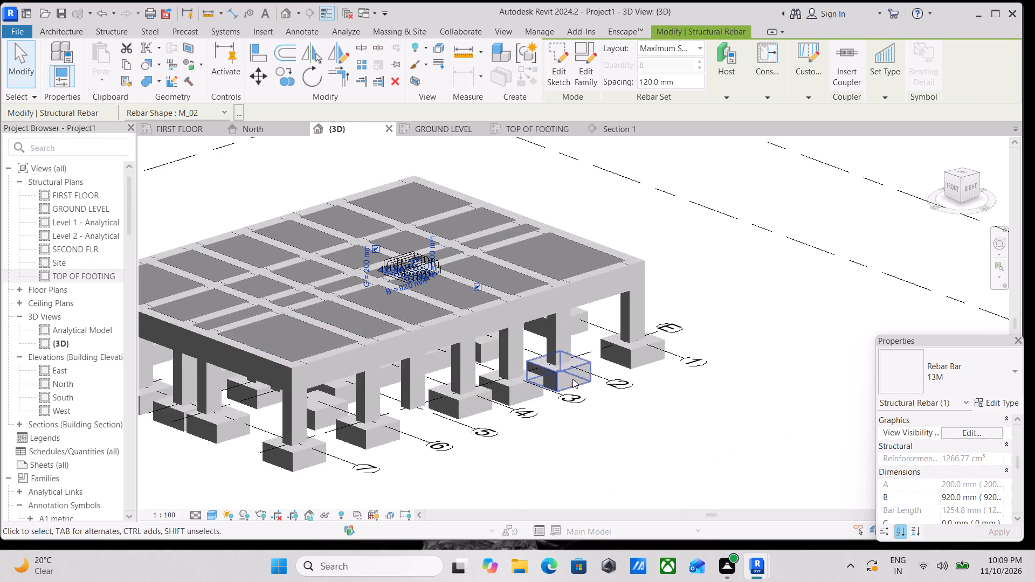
pyautogui.moveTo(515, 366); pyautogui.dragTo(617, 323, button='middle')
pyautogui.scroll(1, 617, 323)
pyautogui.scroll(-3, 529, 354)
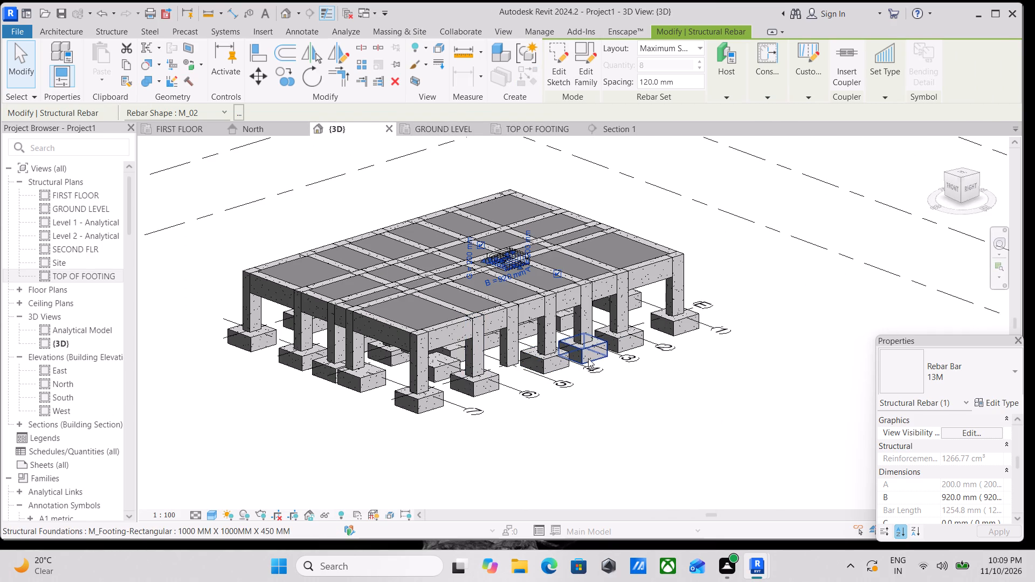
pyautogui.keyDown('shift'); pyautogui.moveTo(588, 358); pyautogui.dragTo(298, 323, button='middle'); pyautogui.keyUp('shift')
pyautogui.keyDown('shift'); pyautogui.moveTo(471, 280); pyautogui.dragTo(507, 358, button='middle'); pyautogui.keyUp('shift')
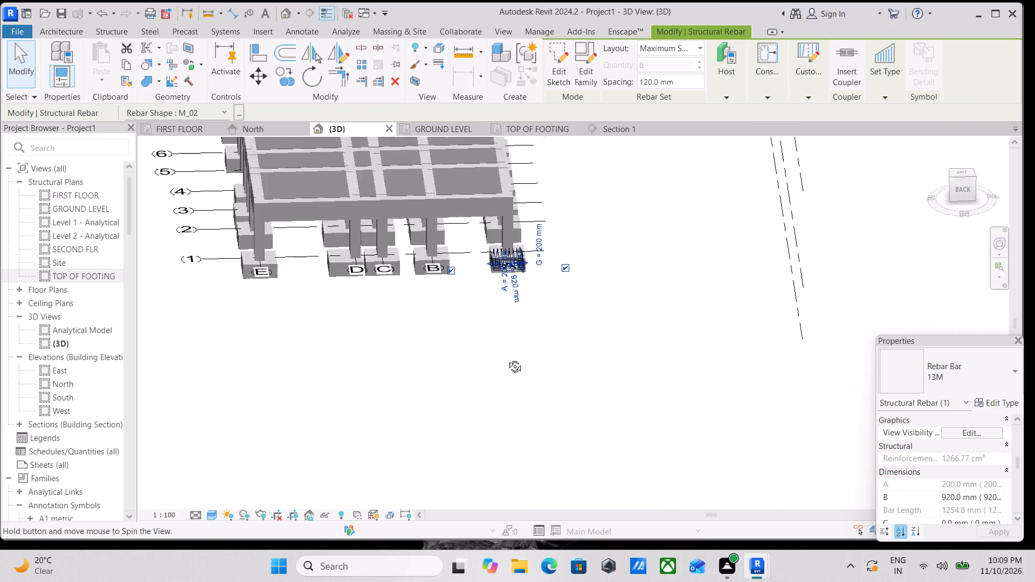
pyautogui.keyDown('shift'); pyautogui.moveTo(507, 358); pyautogui.dragTo(517, 352, button='middle'); pyautogui.keyUp('shift')
pyautogui.keyDown('shift'); pyautogui.scroll(13, 528, 323); pyautogui.keyUp('shift')
pyautogui.keyDown('shift'); pyautogui.moveTo(480, 299); pyautogui.dragTo(388, 318, button='middle'); pyautogui.keyUp('shift')
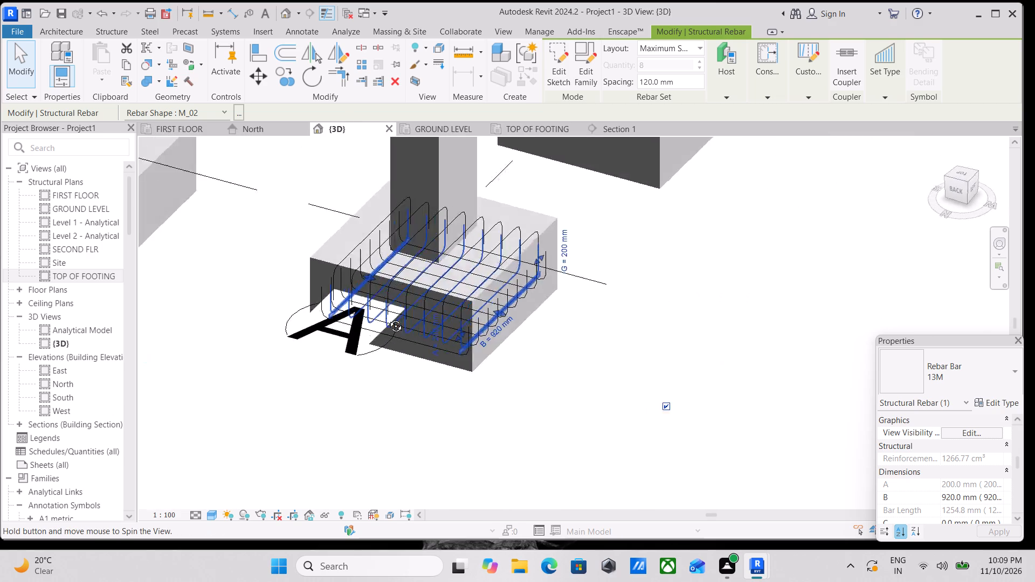
pyautogui.keyDown('shift'); pyautogui.moveTo(388, 318); pyautogui.dragTo(567, 317, button='middle'); pyautogui.keyUp('shift')
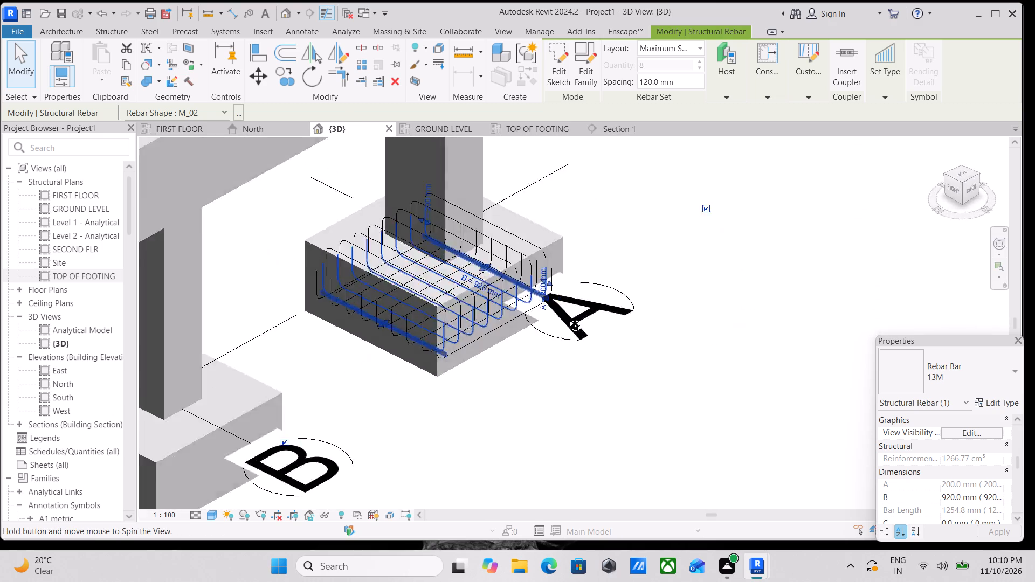
pyautogui.keyDown('shift'); pyautogui.moveTo(567, 317); pyautogui.dragTo(525, 294, button='middle'); pyautogui.keyUp('shift')
pyautogui.moveTo(562, 261); pyautogui.dragTo(317, 204, button='middle')
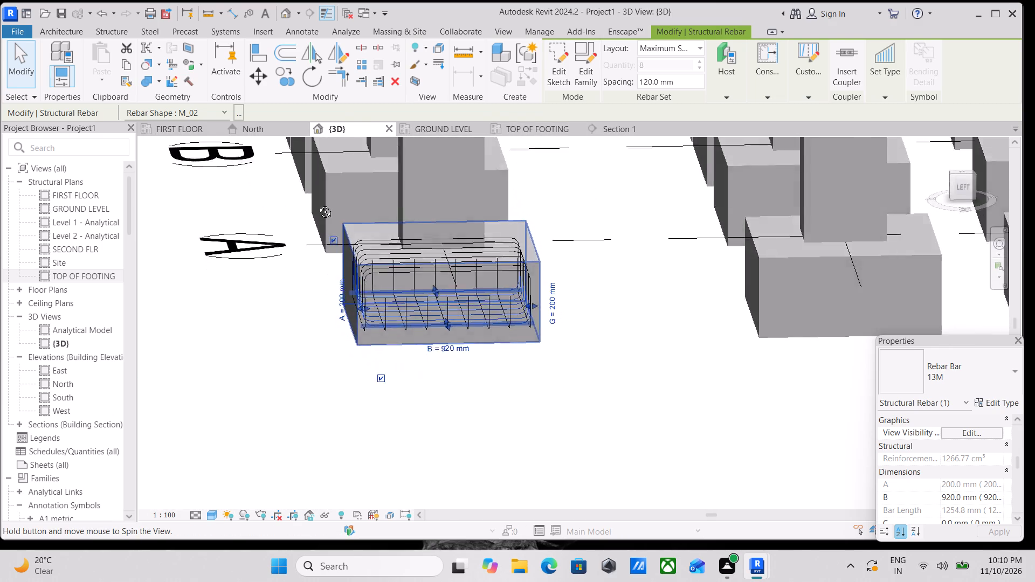
pyautogui.moveTo(317, 204); pyautogui.dragTo(343, 214, button='middle')
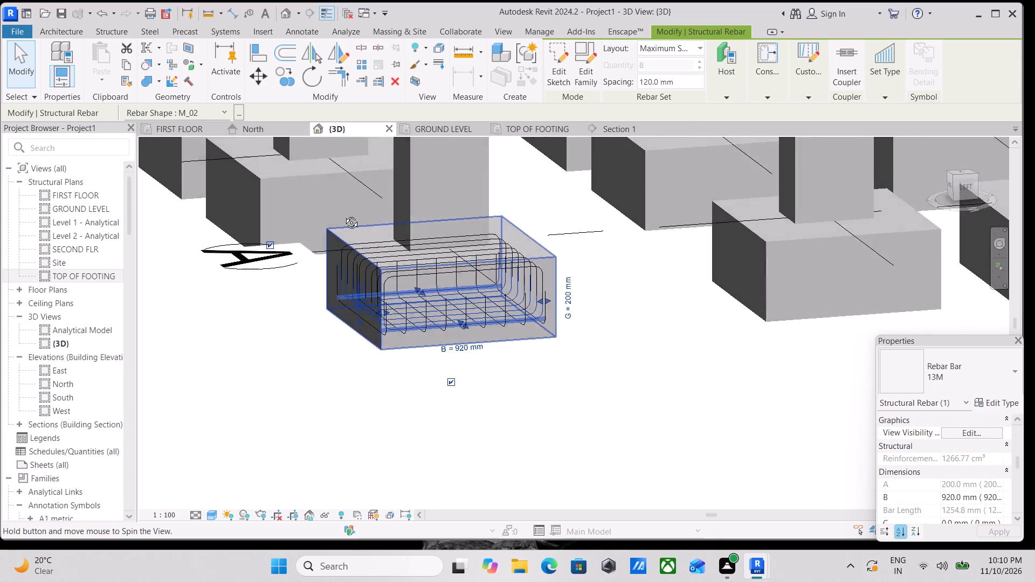
pyautogui.moveTo(343, 214); pyautogui.dragTo(336, 227, button='middle')
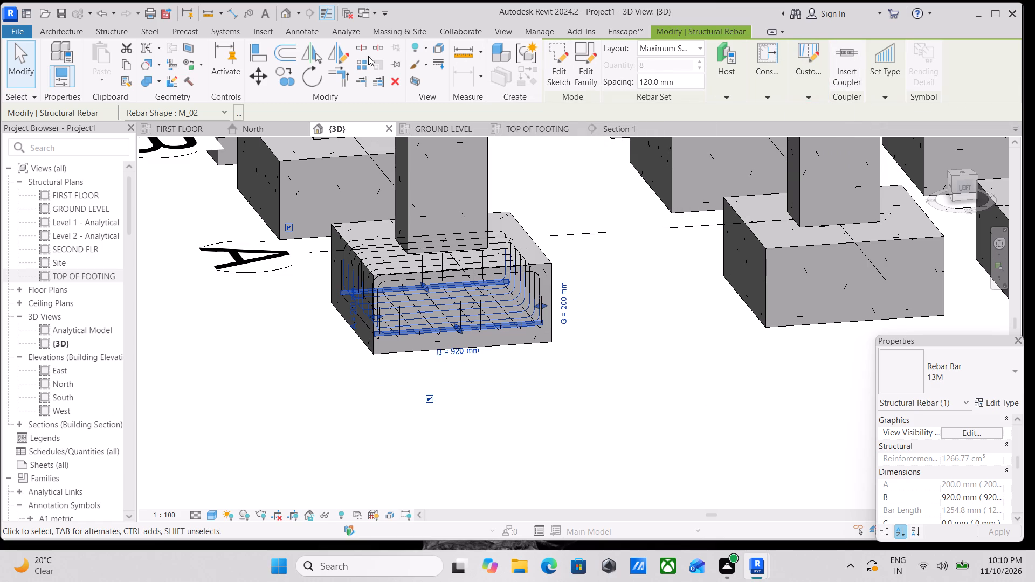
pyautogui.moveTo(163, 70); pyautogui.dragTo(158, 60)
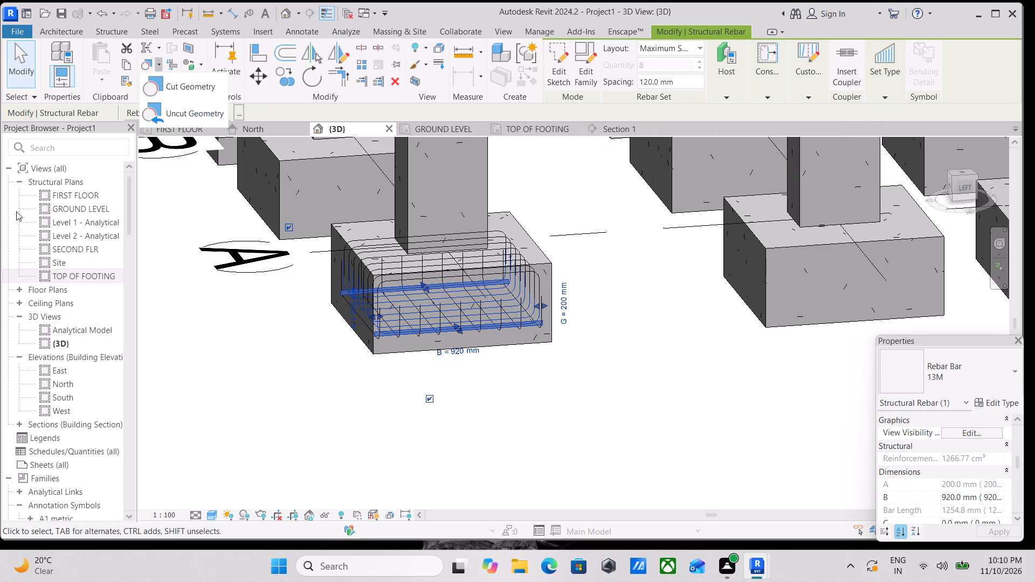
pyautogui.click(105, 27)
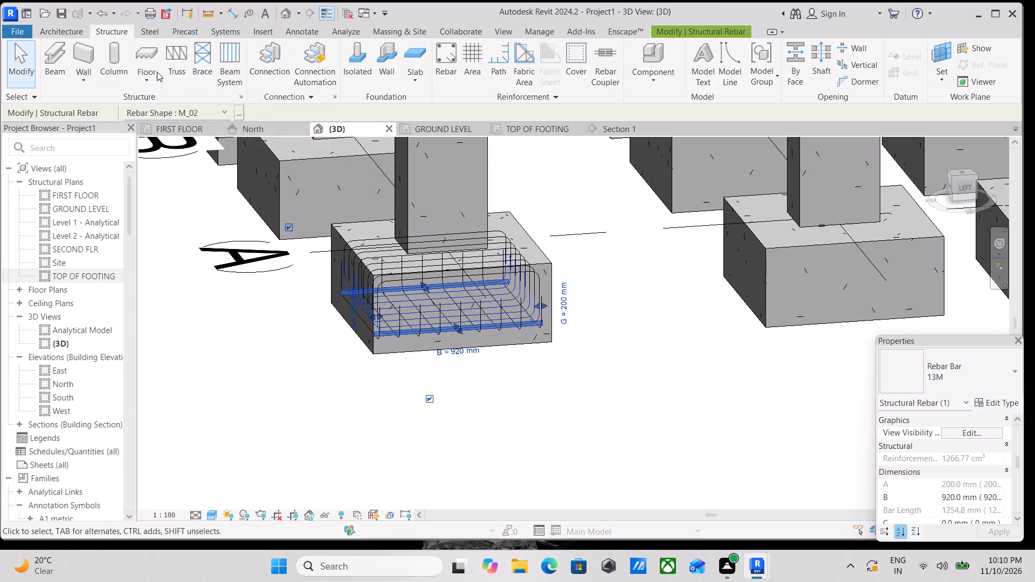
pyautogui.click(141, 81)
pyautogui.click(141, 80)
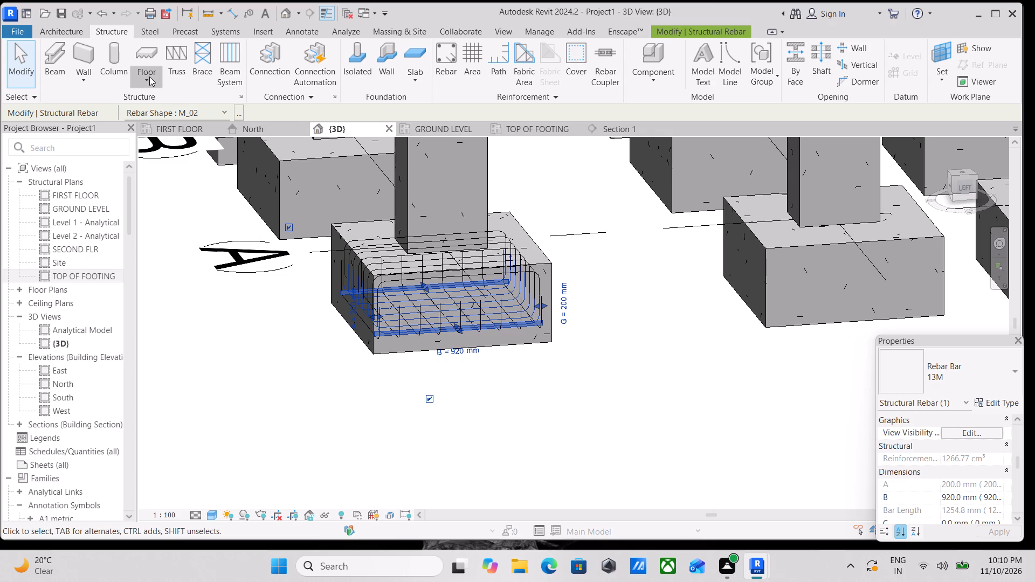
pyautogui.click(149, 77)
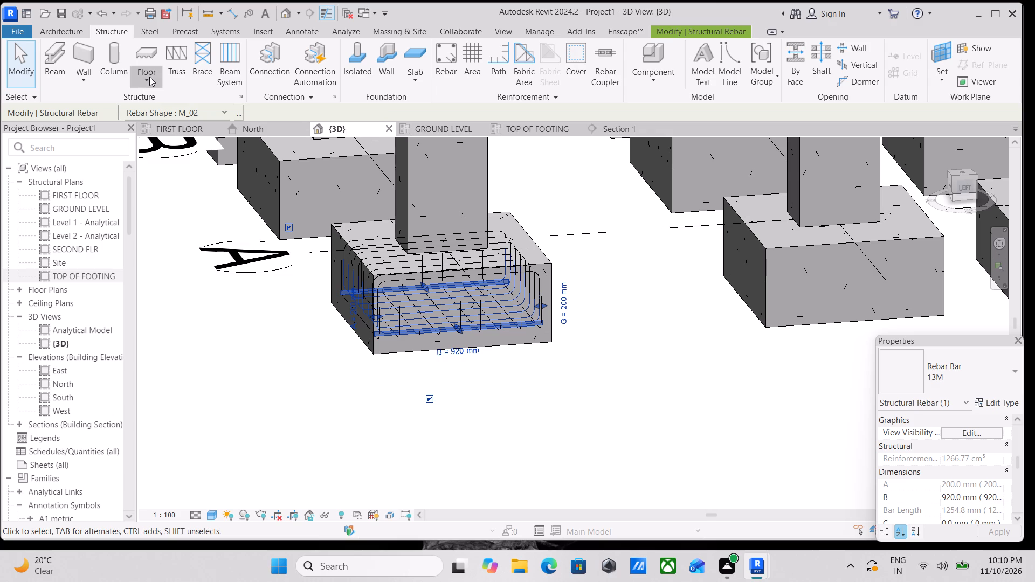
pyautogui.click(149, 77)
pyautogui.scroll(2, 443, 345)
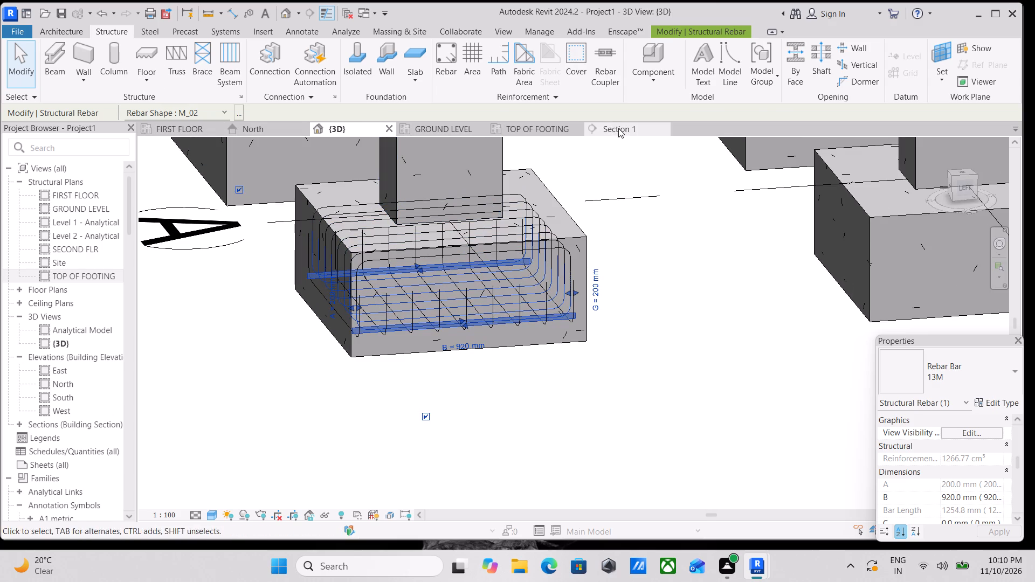
# Check in which views the upper perpendicular bar set is shown unobscured, starting from Section 1.
pyautogui.click(618, 128)
pyautogui.scroll(3, 577, 415)
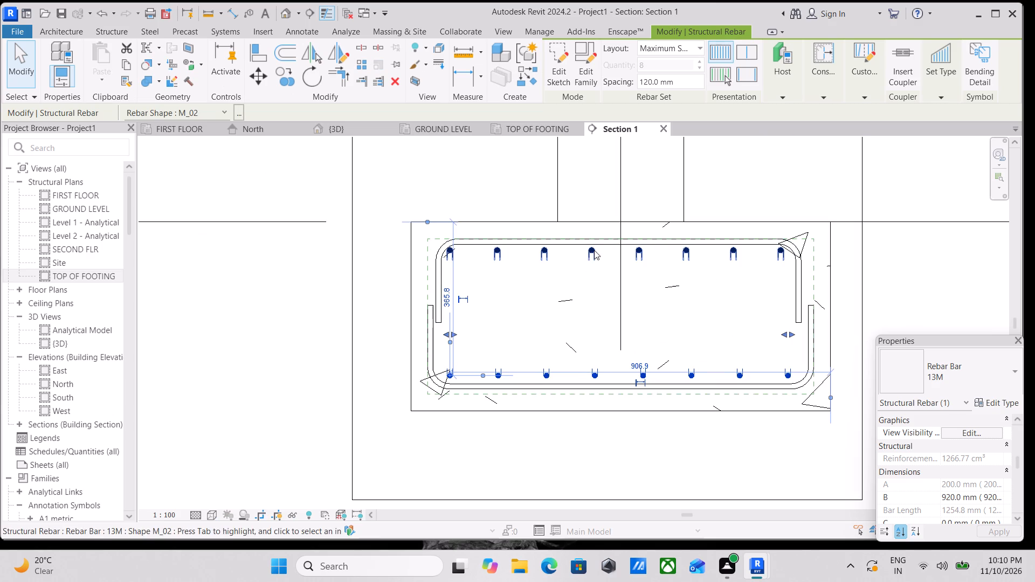
pyautogui.click(589, 251)
pyautogui.scroll(-2, 1005, 502)
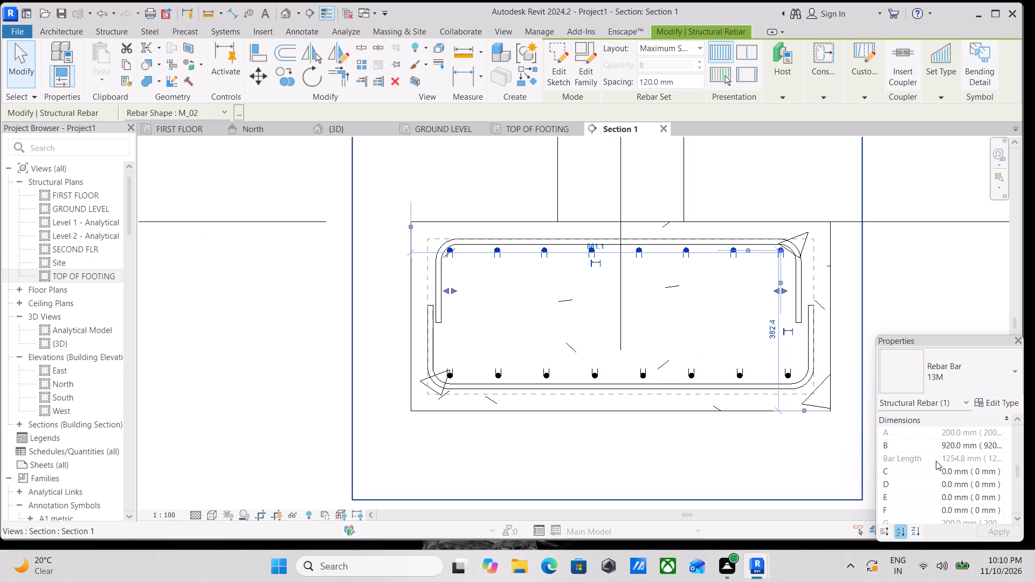
pyautogui.scroll(4, 977, 495)
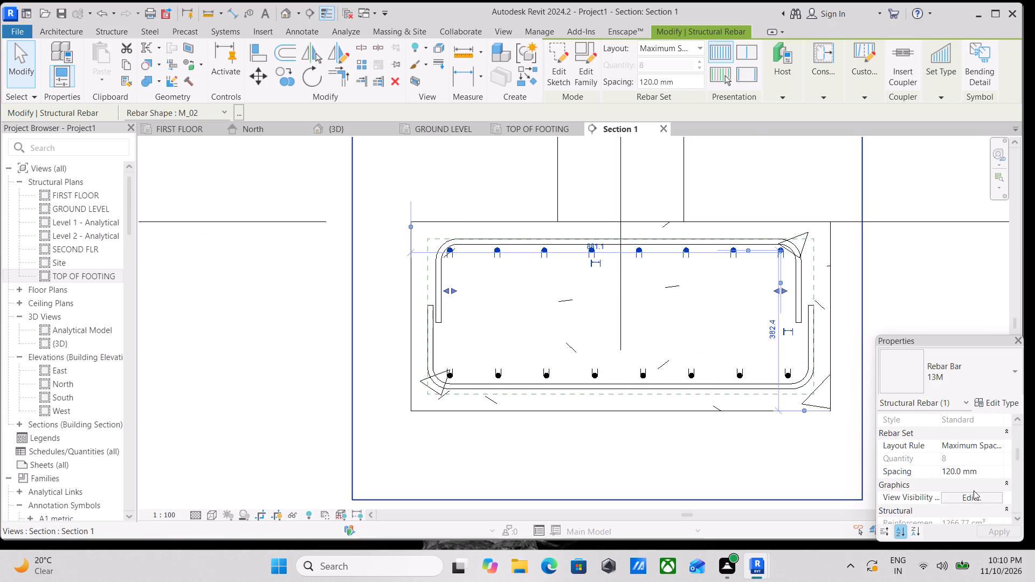
pyautogui.click(974, 498)
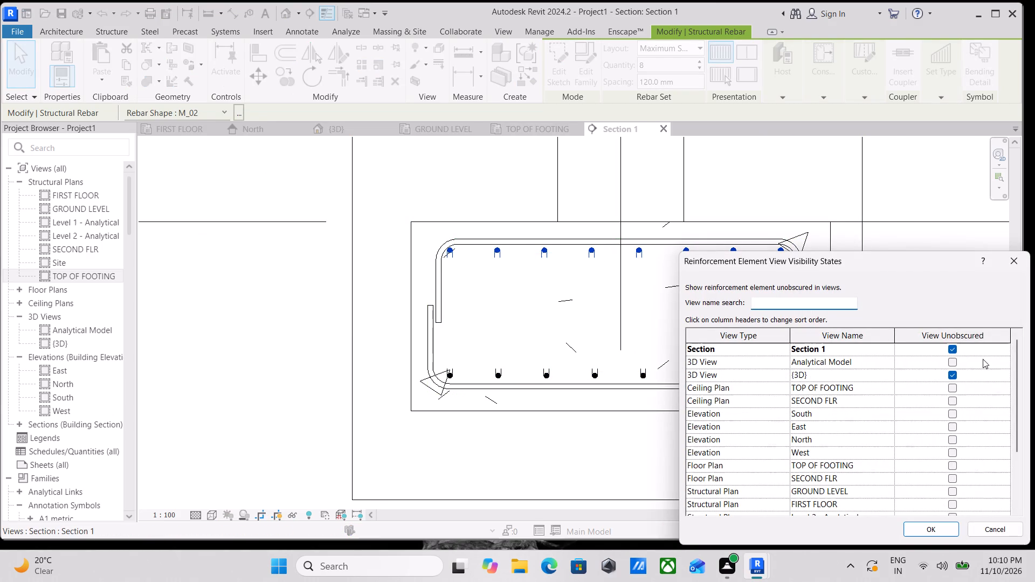
pyautogui.click(924, 531)
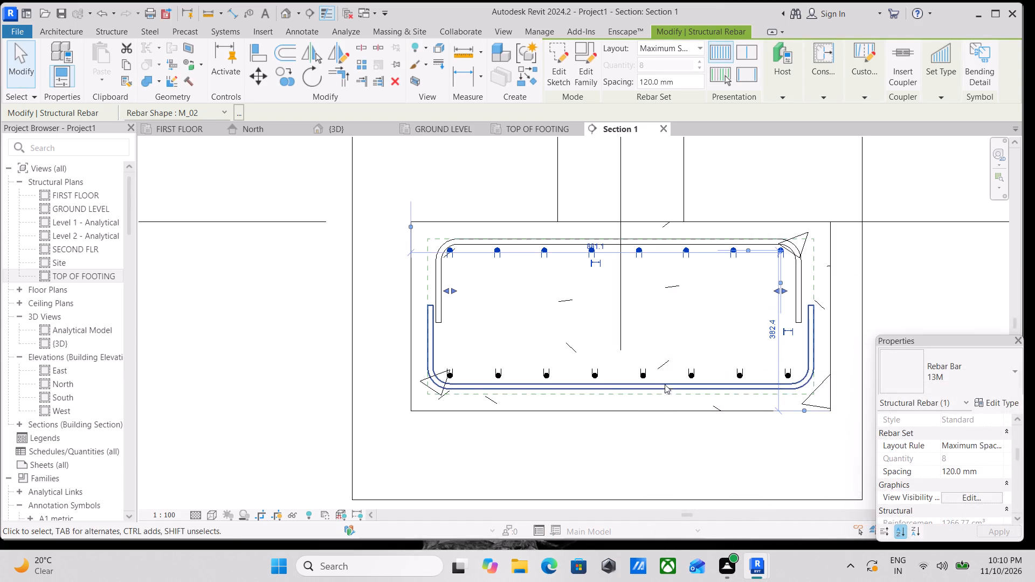
# Check in which views the lower perpendicular bar set is shown unobscured, and deselect it.
pyautogui.click(648, 373)
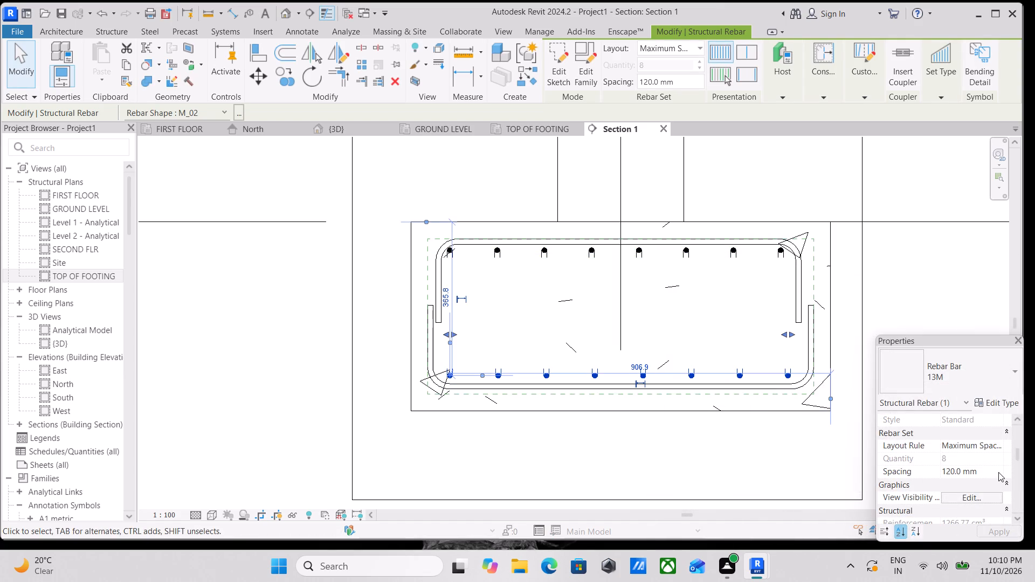
pyautogui.scroll(-1, 998, 472)
pyautogui.click(971, 468)
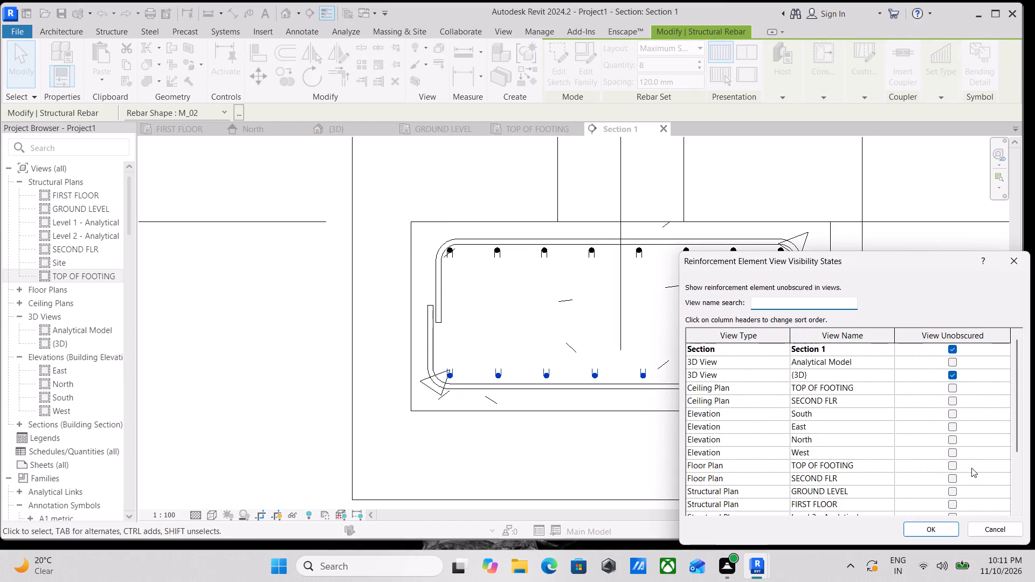
pyautogui.click(936, 529)
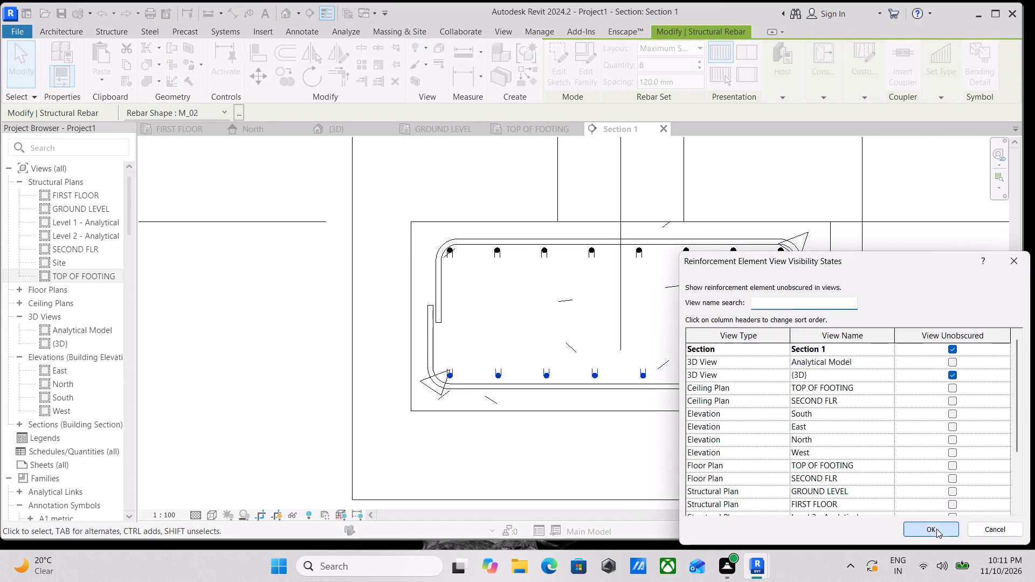
pyautogui.scroll(-1, 615, 336)
pyautogui.moveTo(615, 336); pyautogui.dragTo(573, 344, button='middle')
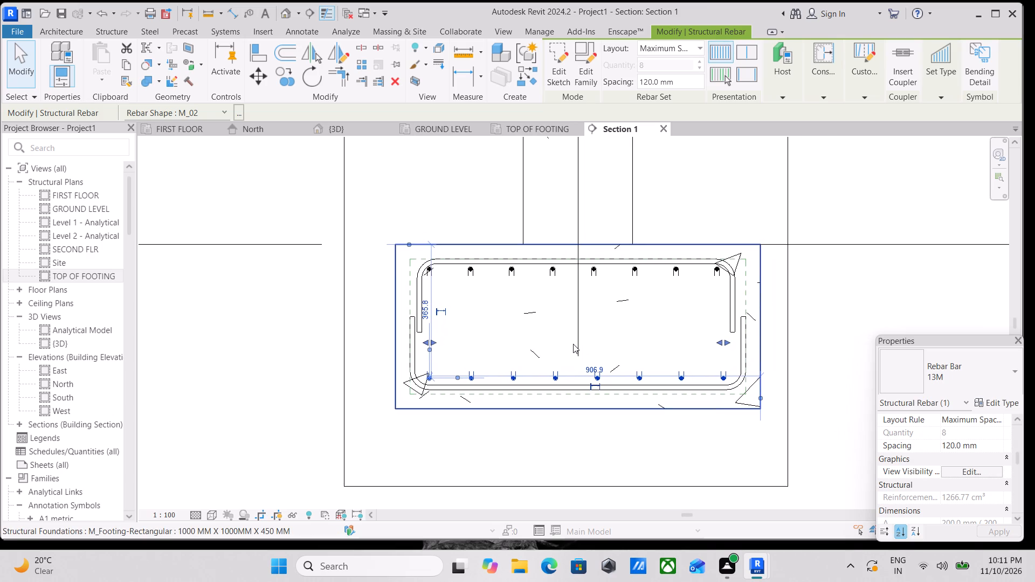
pyautogui.scroll(-4, 573, 344)
pyautogui.press('Escape')
# Examine the A1 footing's rebar cage in the 3D view from several sides, checking which bar sets show through the concrete.
pyautogui.scroll(-1, 571, 347)
pyautogui.moveTo(571, 347); pyautogui.dragTo(491, 315, button='middle')
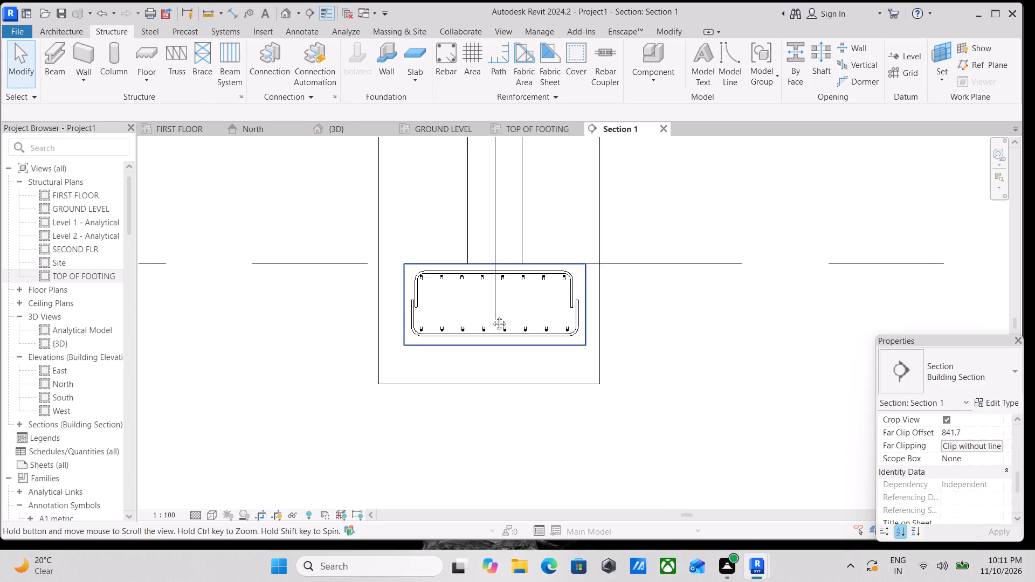
pyautogui.moveTo(491, 315); pyautogui.dragTo(495, 315, button='middle')
pyautogui.moveTo(513, 307); pyautogui.dragTo(547, 336, button='middle')
pyautogui.scroll(1, 546, 334)
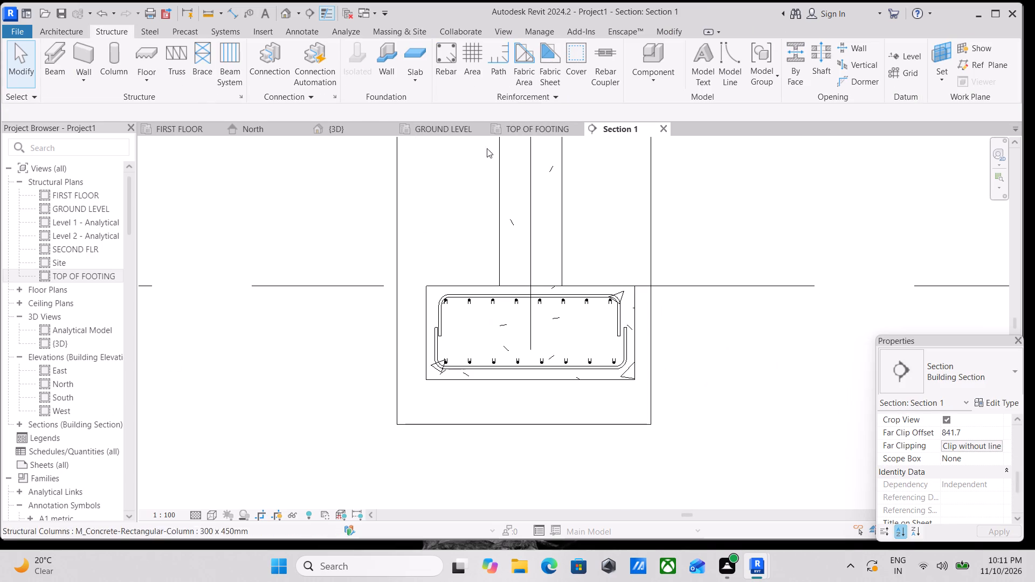
pyautogui.click(351, 127)
pyautogui.scroll(-1, 486, 280)
pyautogui.moveTo(499, 291); pyautogui.dragTo(470, 301, button='middle')
pyautogui.keyDown('shift'); pyautogui.moveTo(507, 339); pyautogui.dragTo(403, 318, button='middle'); pyautogui.keyUp('shift')
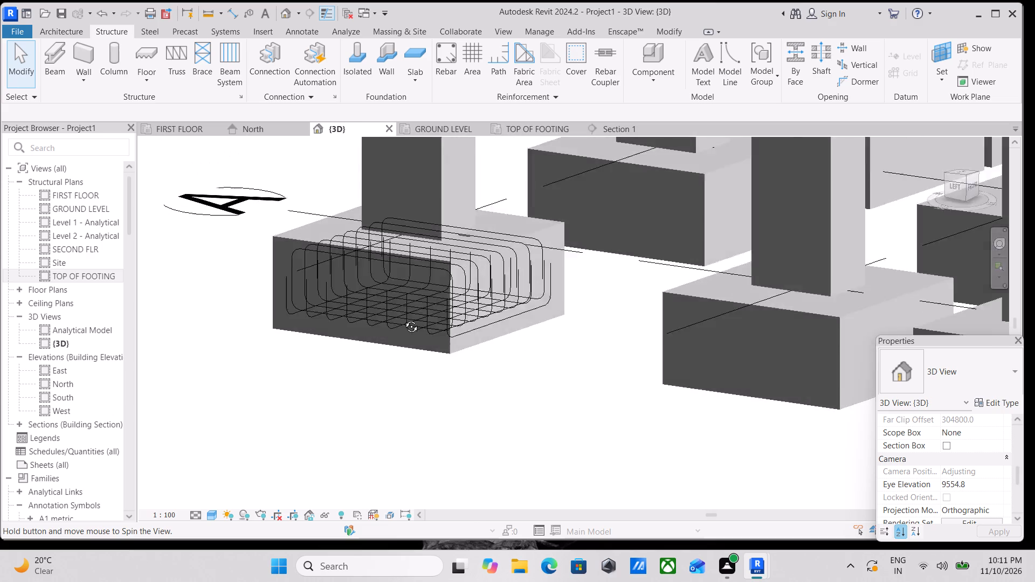
pyautogui.keyDown('shift'); pyautogui.moveTo(403, 318); pyautogui.dragTo(401, 365, button='middle'); pyautogui.keyUp('shift')
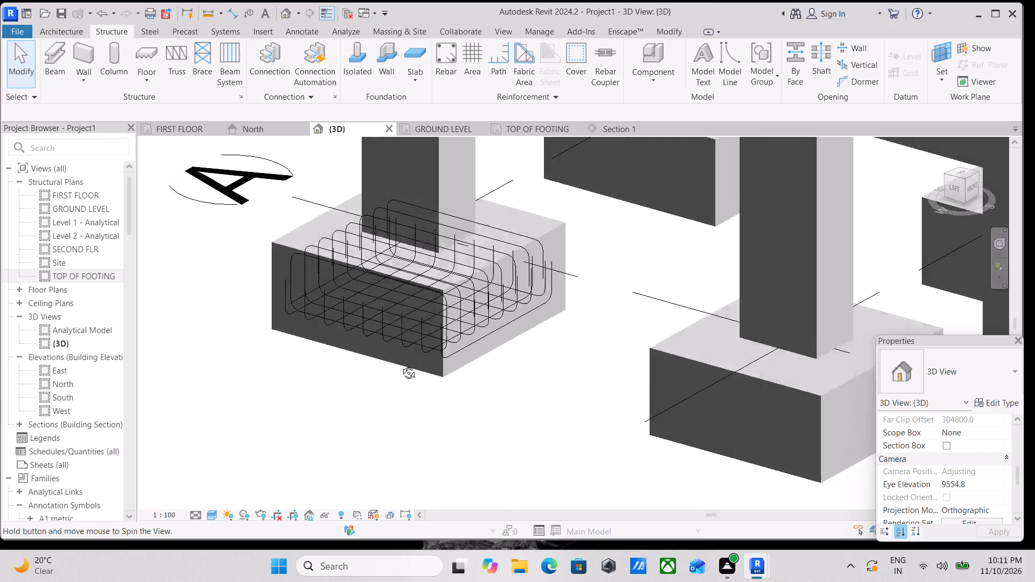
pyautogui.keyDown('shift'); pyautogui.moveTo(401, 365); pyautogui.dragTo(685, 275, button='middle'); pyautogui.keyUp('shift')
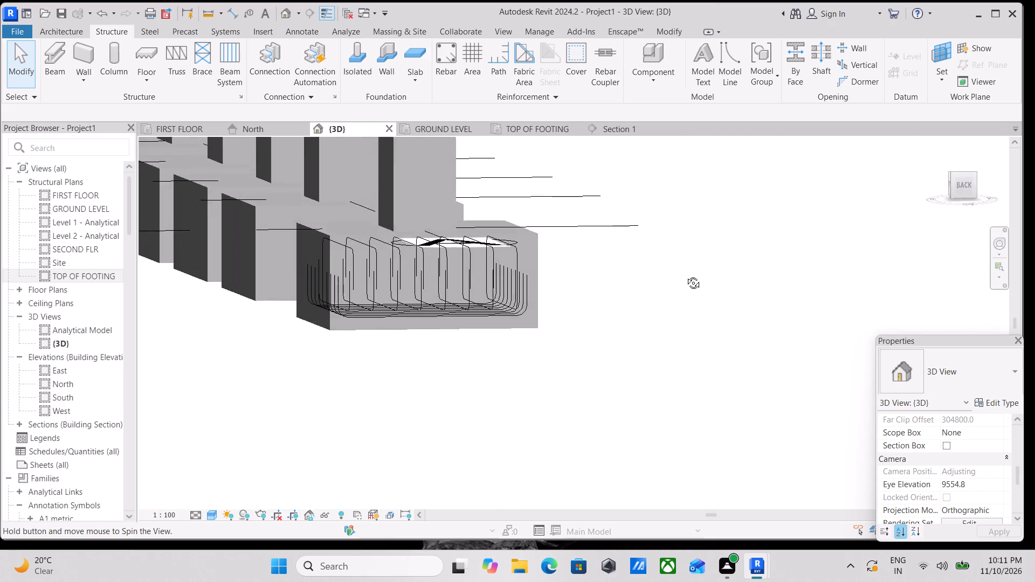
pyautogui.keyDown('shift'); pyautogui.moveTo(685, 275); pyautogui.dragTo(454, 266, button='middle'); pyautogui.keyUp('shift')
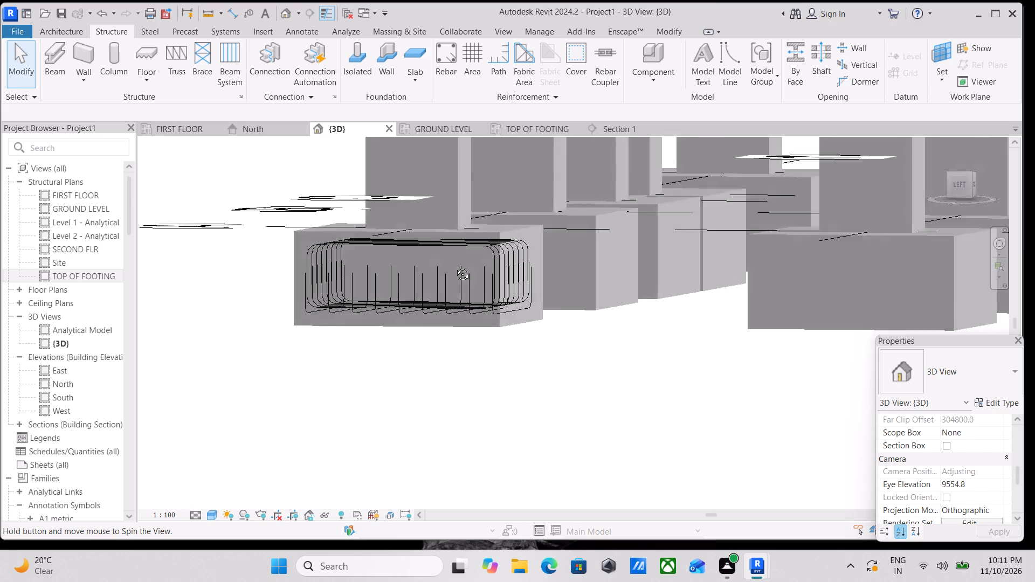
pyautogui.keyDown('shift'); pyautogui.moveTo(454, 266); pyautogui.dragTo(490, 274, button='middle'); pyautogui.keyUp('shift')
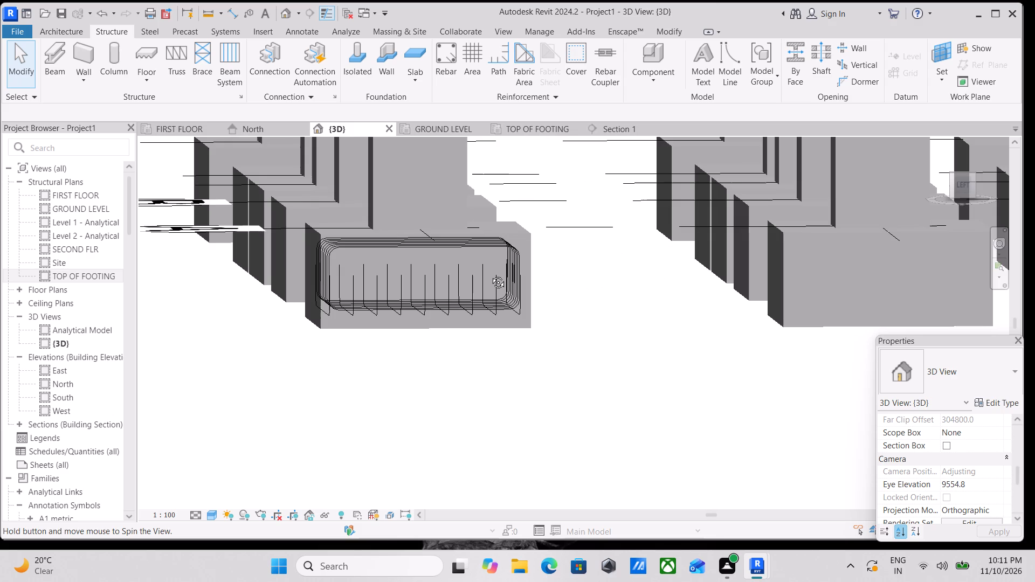
pyautogui.keyDown('shift'); pyautogui.moveTo(490, 274); pyautogui.dragTo(490, 274, button='middle'); pyautogui.keyUp('shift')
pyautogui.scroll(-4, 490, 273)
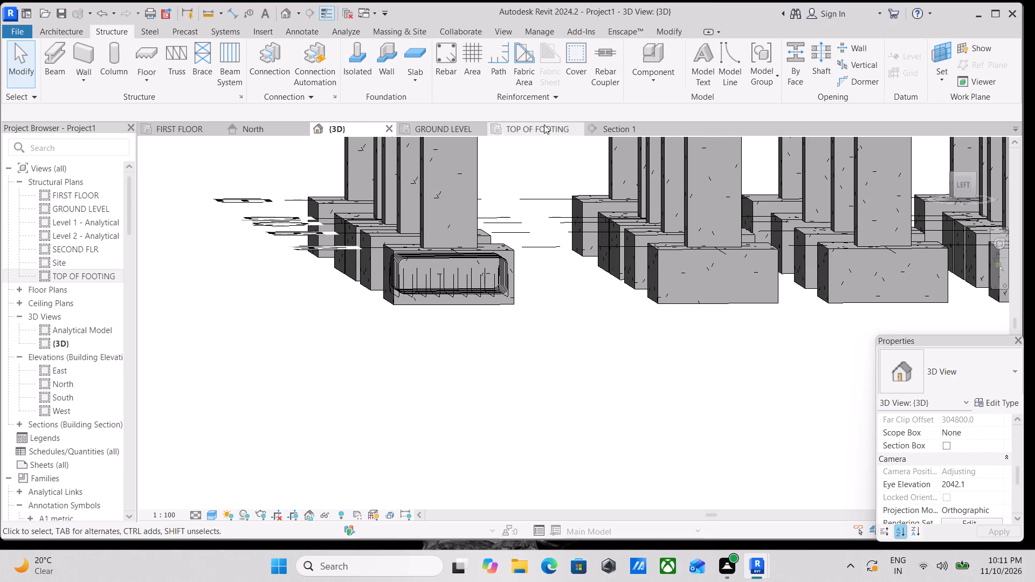
# In Section 1, set the A1 footing's upper lengthwise bar set to show unobscured in the {3D} view as well.
pyautogui.click(594, 126)
pyautogui.scroll(2, 551, 371)
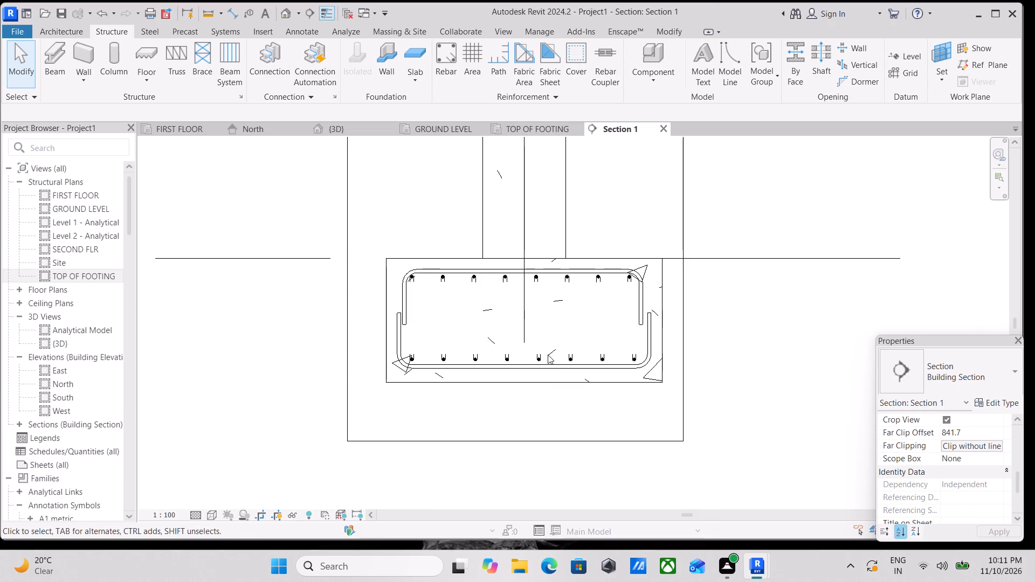
pyautogui.scroll(2, 547, 355)
pyautogui.click(360, 283)
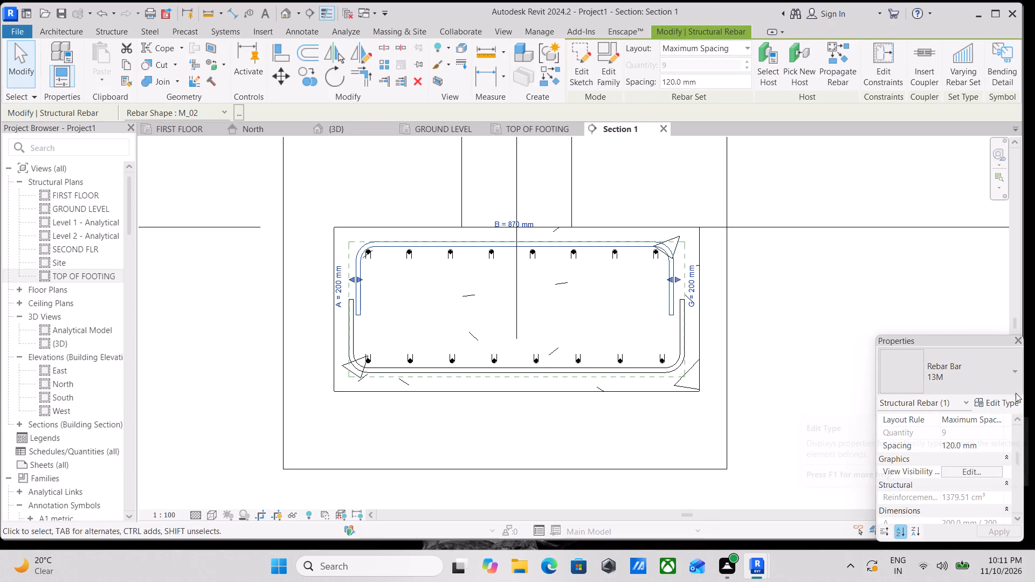
pyautogui.click(983, 471)
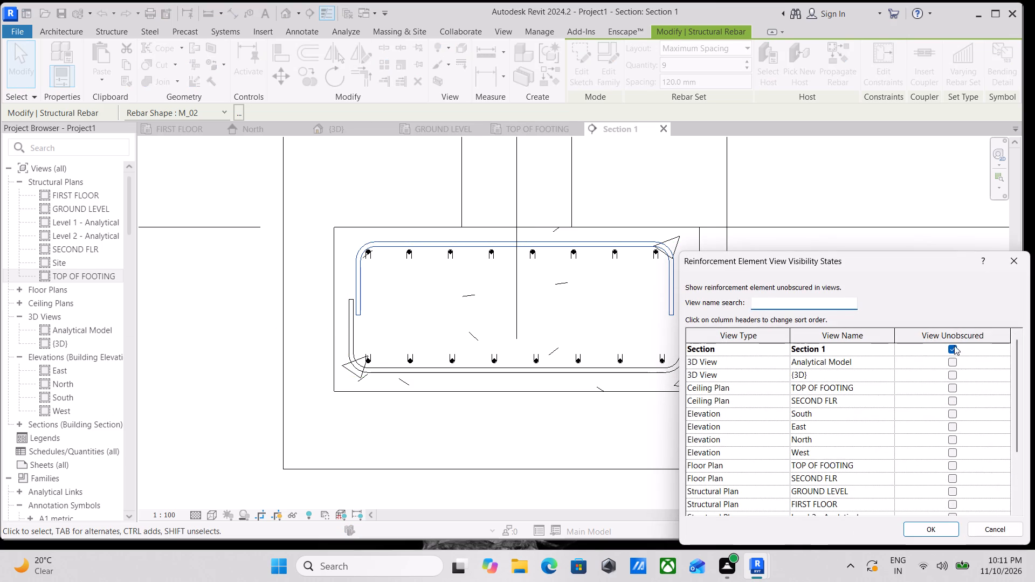
pyautogui.click(951, 373)
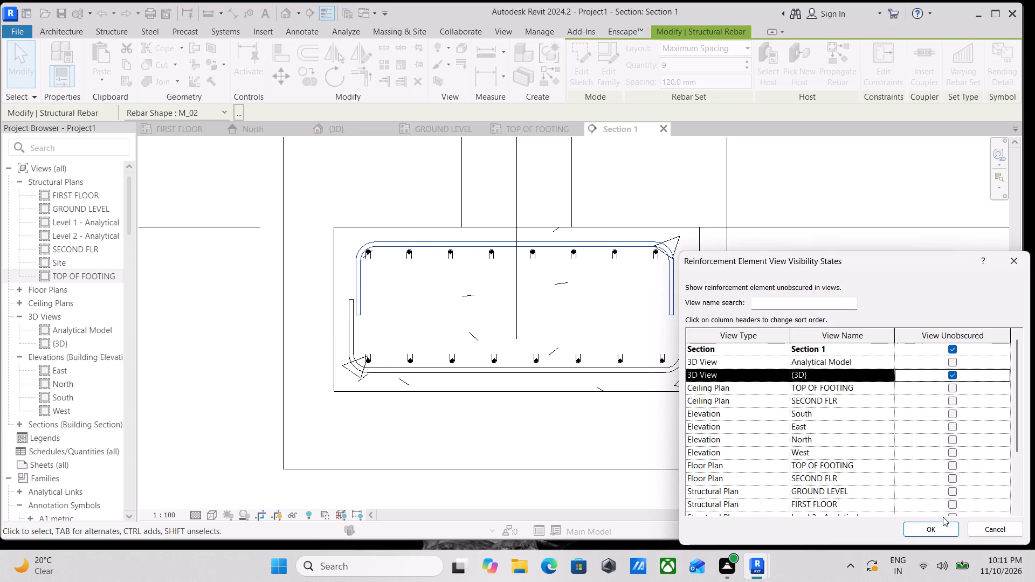
pyautogui.click(940, 531)
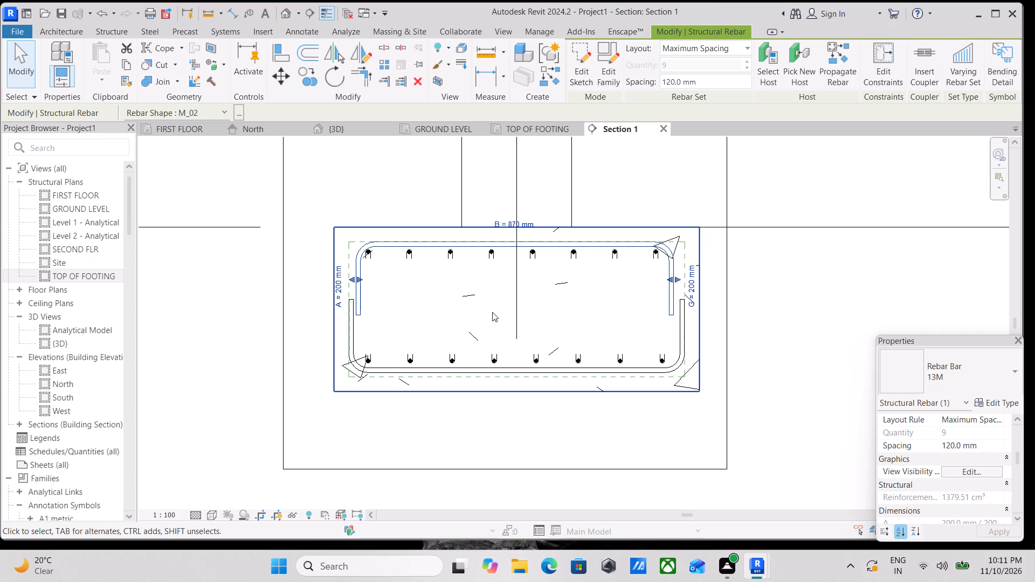
pyautogui.scroll(2, 684, 312)
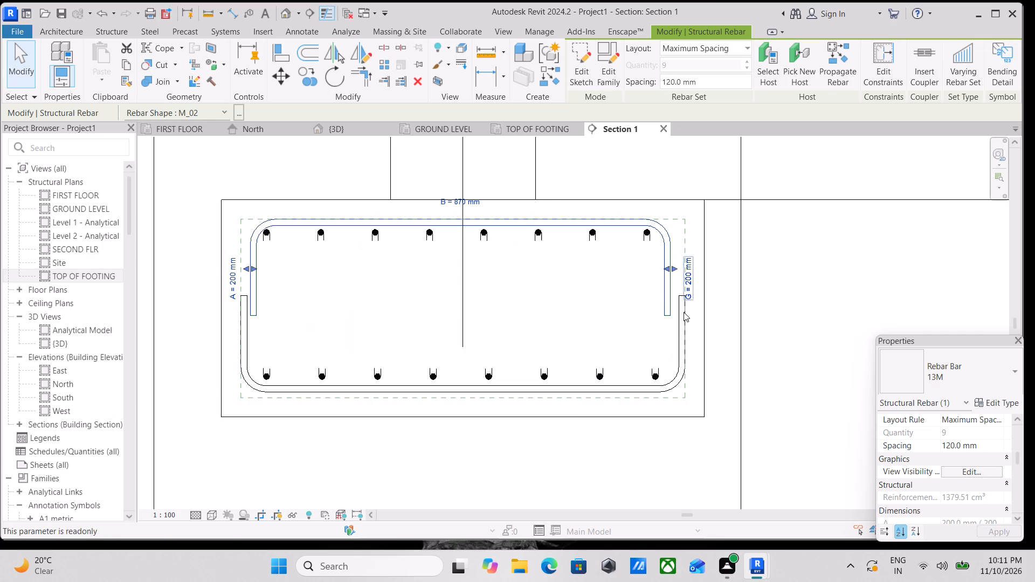
pyautogui.scroll(-1, 610, 347)
pyautogui.moveTo(610, 347); pyautogui.dragTo(556, 380, button='middle')
pyautogui.press('Escape')
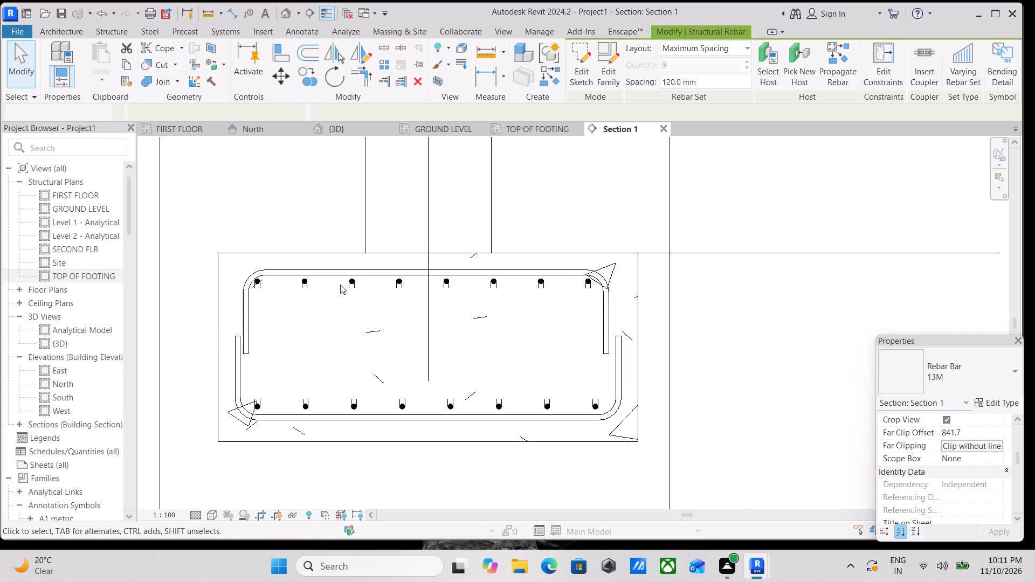
# Select the upper perpendicular bar set in Section 1 and examine the A1 footing's reinforcement, glancing at the GROUND LEVEL plan.
pyautogui.click(306, 287)
pyautogui.scroll(-3, 368, 345)
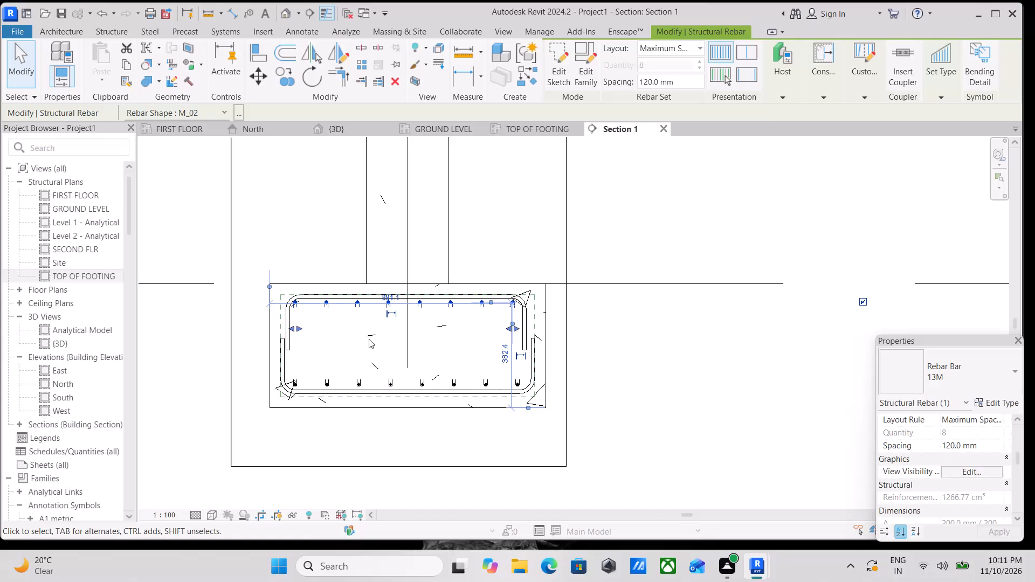
pyautogui.scroll(-2, 369, 339)
pyautogui.scroll(3, 417, 336)
pyautogui.moveTo(371, 335); pyautogui.dragTo(418, 380, button='middle')
pyautogui.scroll(2, 394, 377)
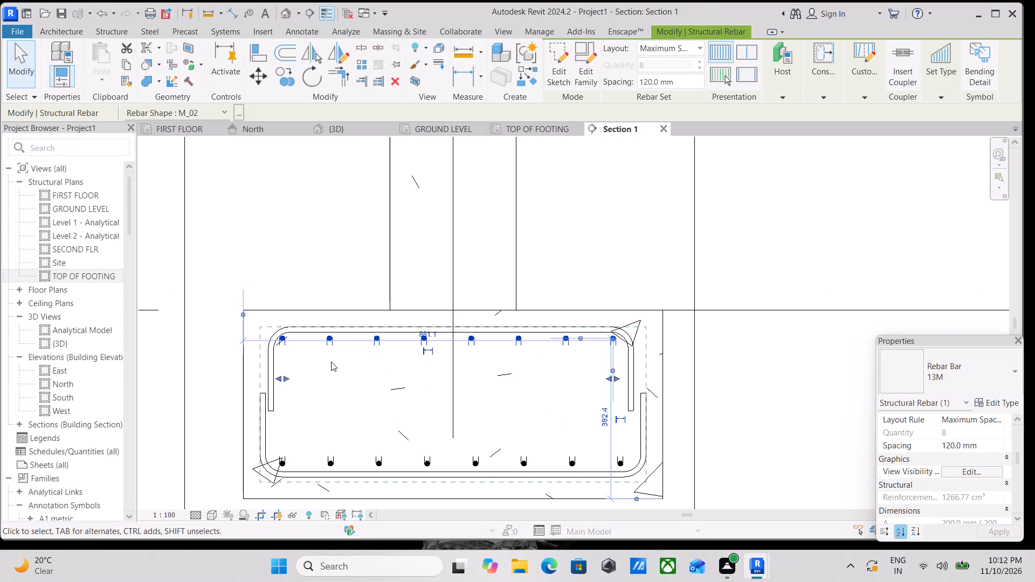
pyautogui.press('Escape')
pyautogui.click(326, 341)
pyautogui.scroll(-2, 446, 410)
pyautogui.moveTo(432, 379); pyautogui.dragTo(430, 373, button='middle')
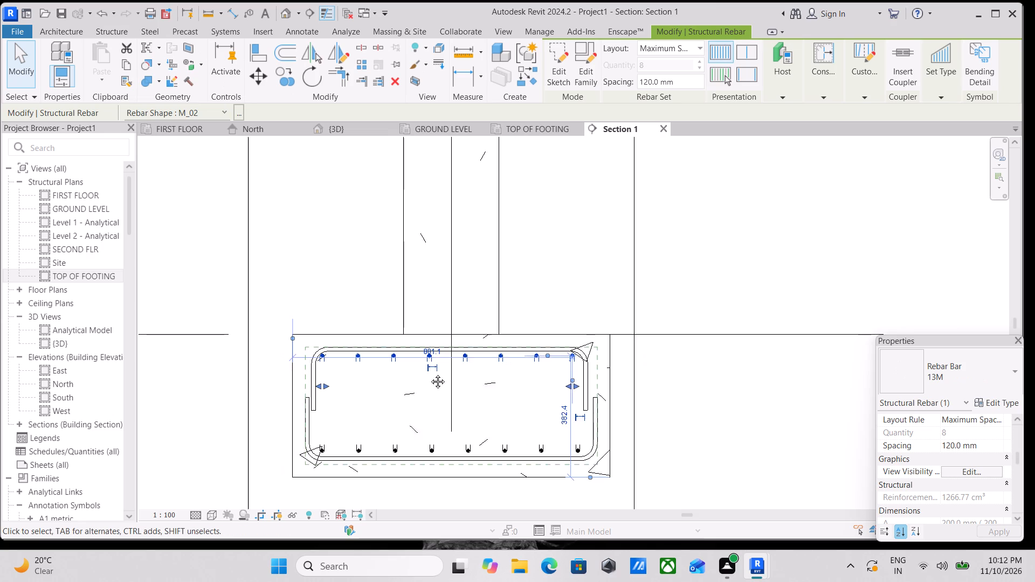
pyautogui.moveTo(430, 373); pyautogui.dragTo(409, 334, button='middle')
pyautogui.scroll(-2, 404, 336)
pyautogui.moveTo(403, 361); pyautogui.dragTo(465, 408, button='middle')
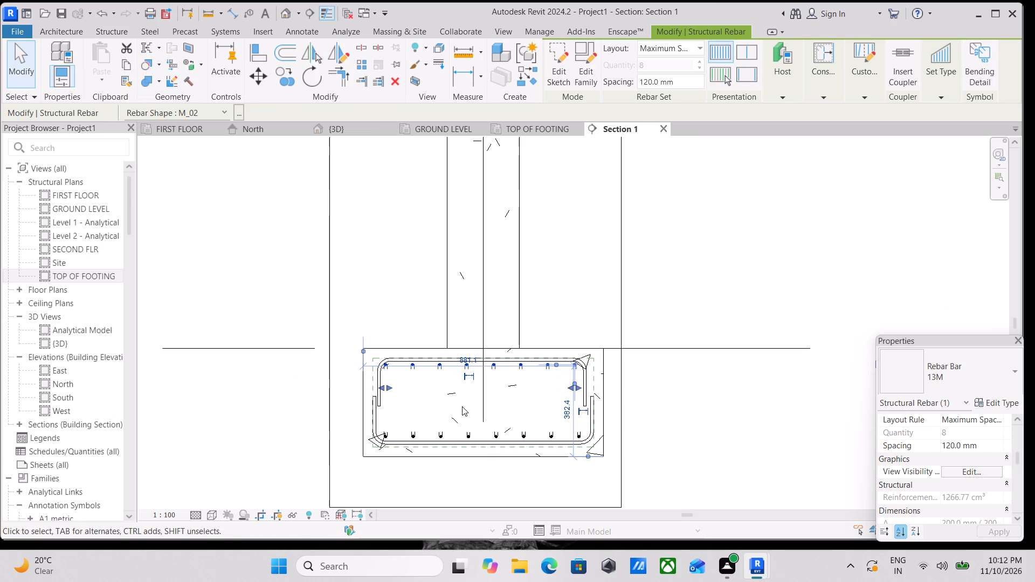
pyautogui.click(447, 127)
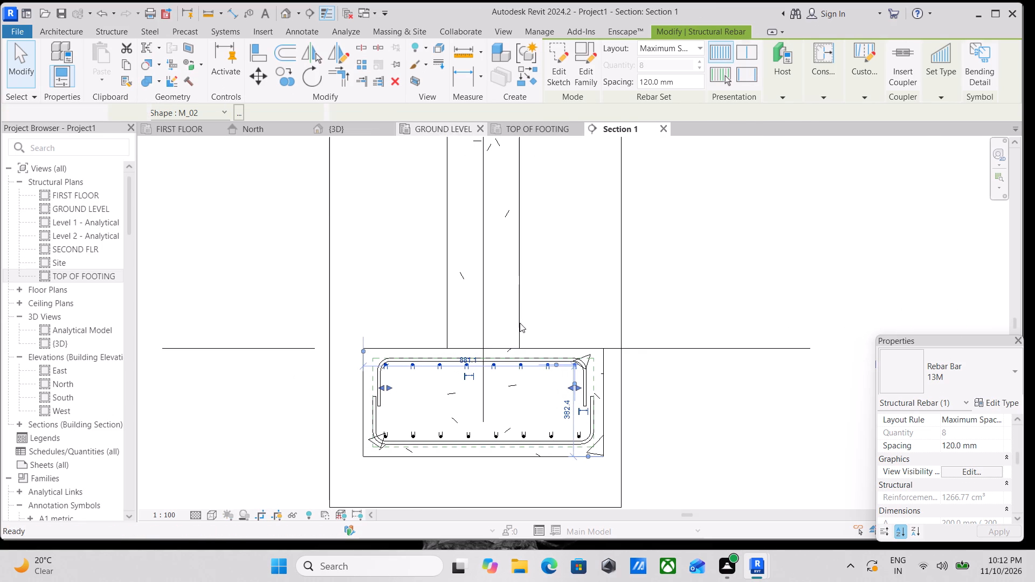
pyautogui.keyDown('shift'); pyautogui.moveTo(500, 320); pyautogui.dragTo(482, 322, button='middle'); pyautogui.keyUp('shift')
pyautogui.click(613, 131)
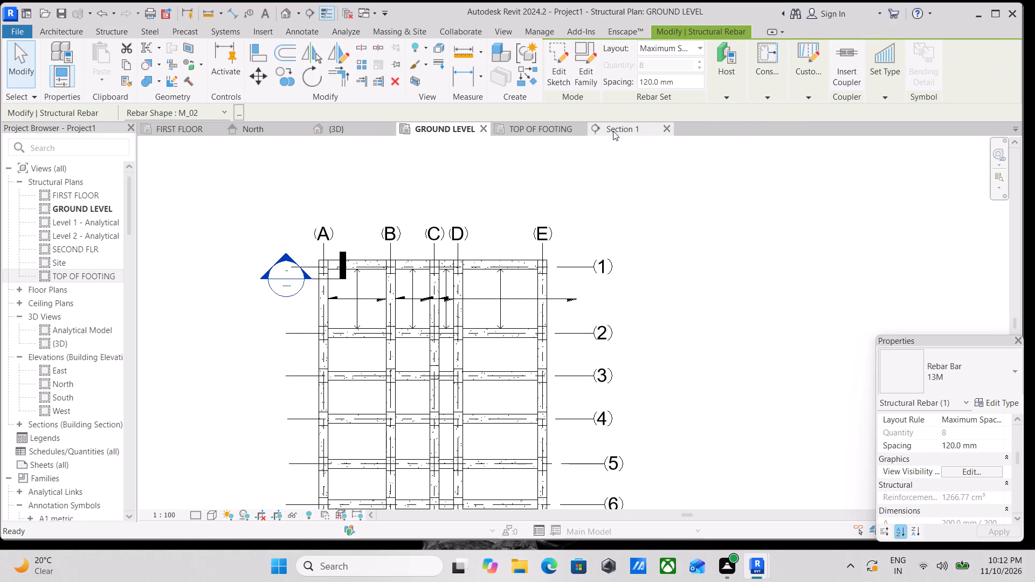
pyautogui.scroll(1, 438, 448)
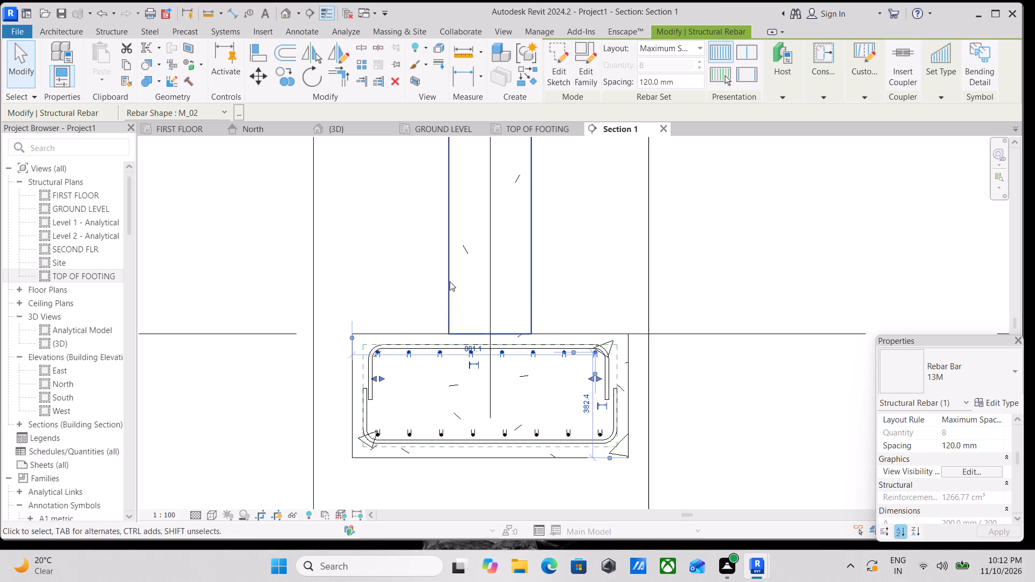
pyautogui.press('Escape')
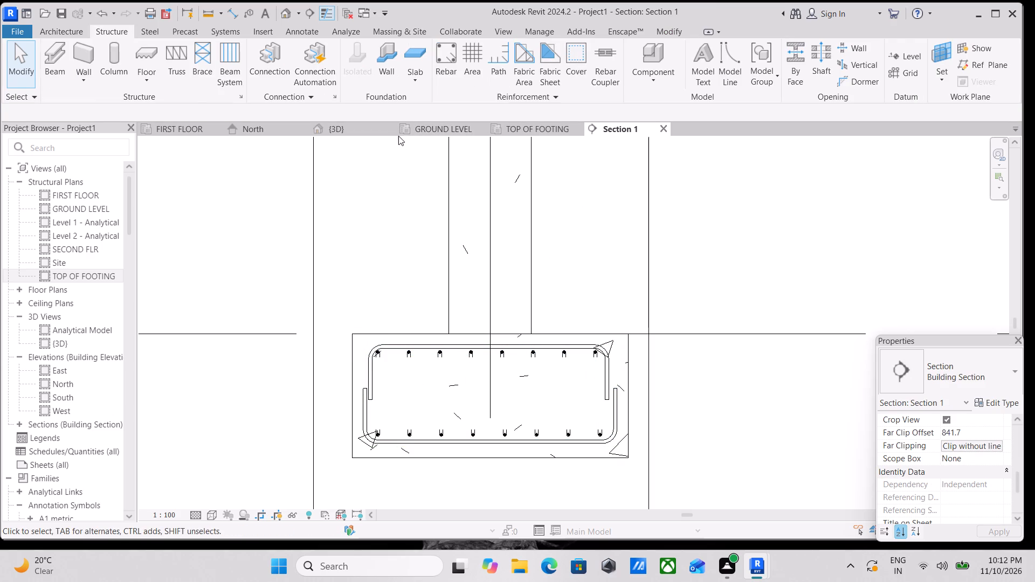
# Set the {3D} view's detail level to Fine.
pyautogui.click(354, 127)
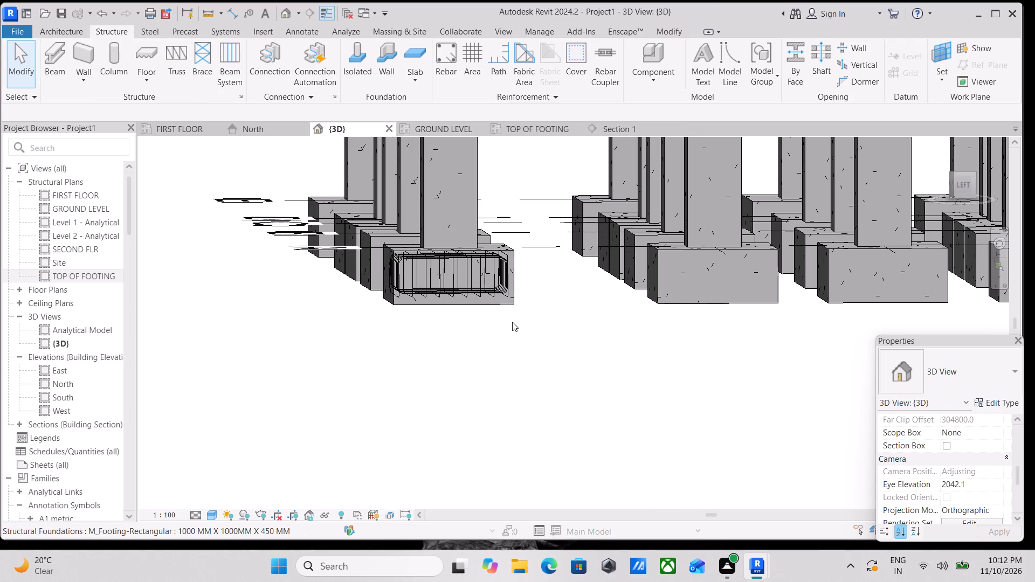
pyautogui.moveTo(512, 322); pyautogui.dragTo(526, 459, button='middle')
pyautogui.scroll(2, 517, 317)
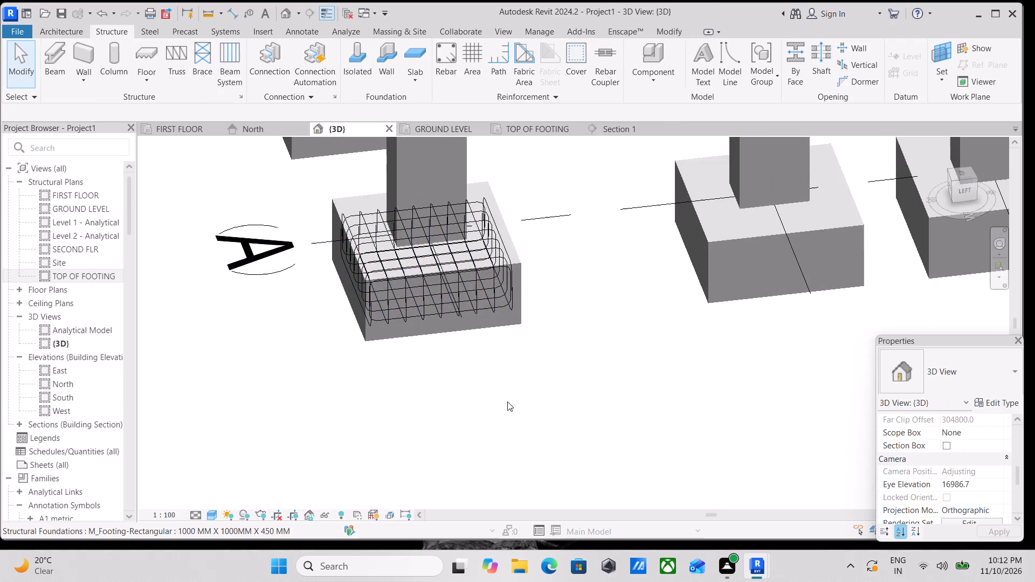
pyautogui.click(208, 517)
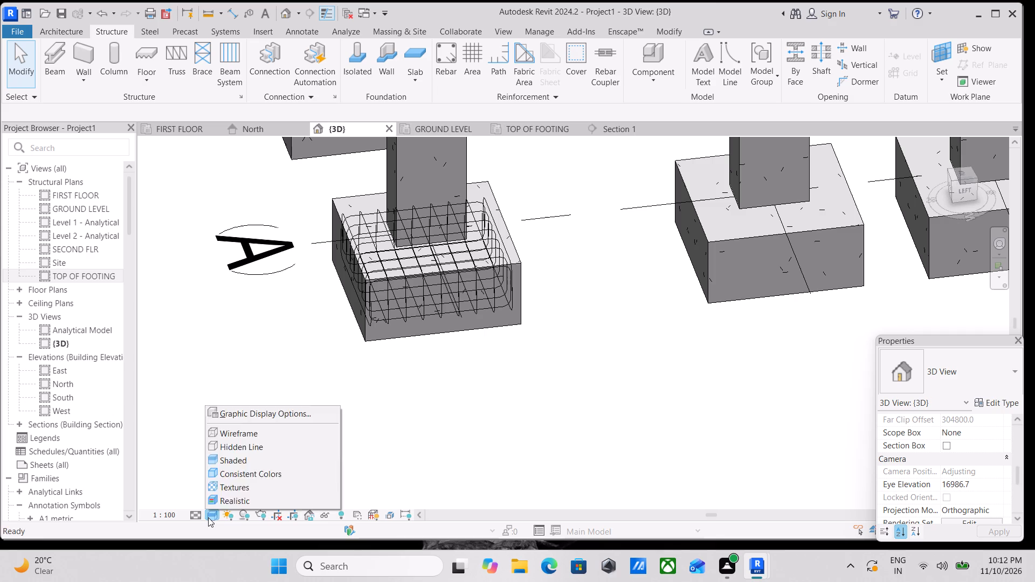
pyautogui.moveTo(209, 517); pyautogui.dragTo(214, 517)
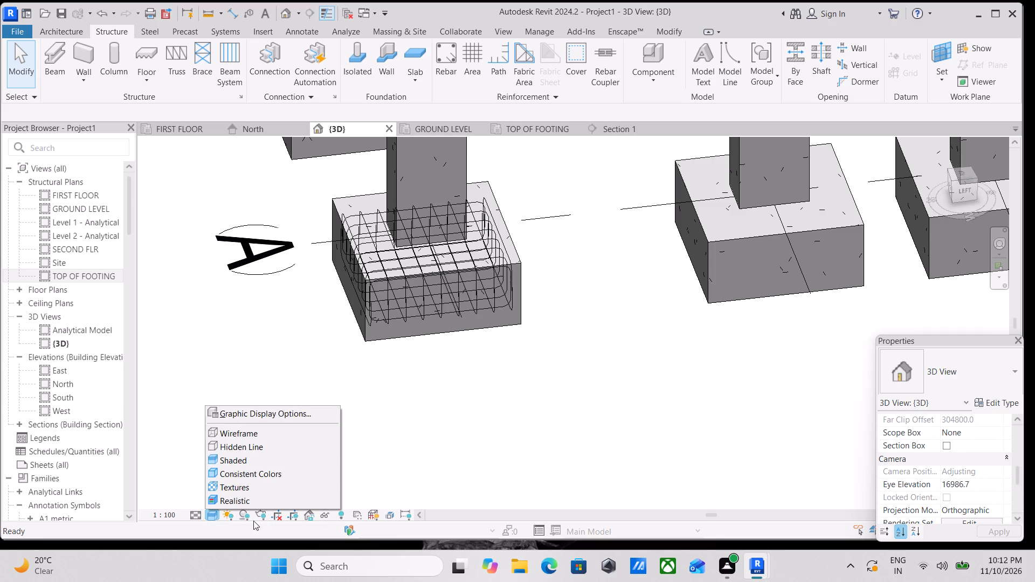
pyautogui.click(203, 517)
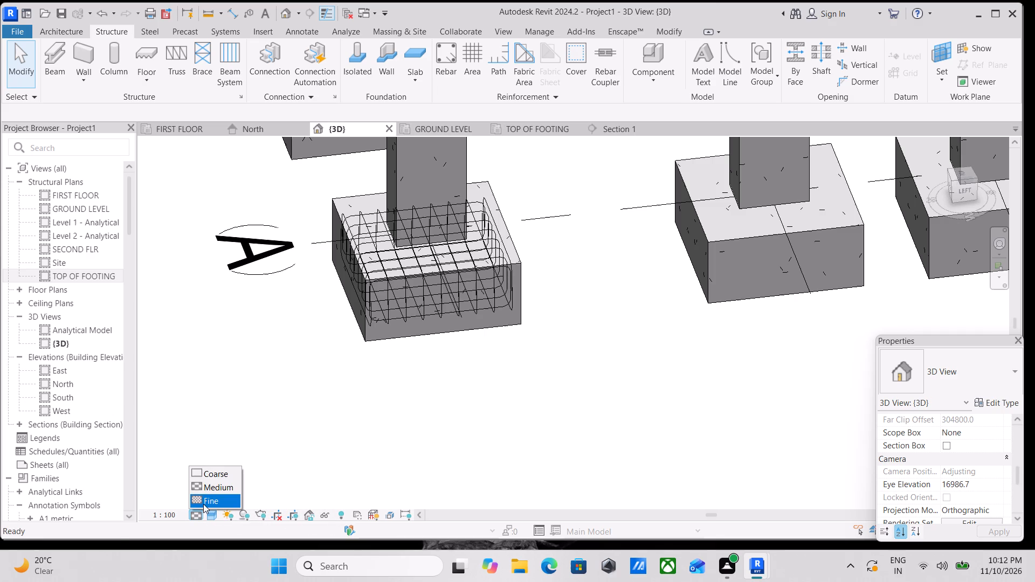
pyautogui.click(203, 504)
# Start Propagate Rebar from the A1 footing, aligned by host, and choose the next two footings along grid A as destinations.
pyautogui.moveTo(426, 382); pyautogui.dragTo(450, 453, button='middle')
pyautogui.scroll(1, 452, 452)
pyautogui.scroll(5, 576, 345)
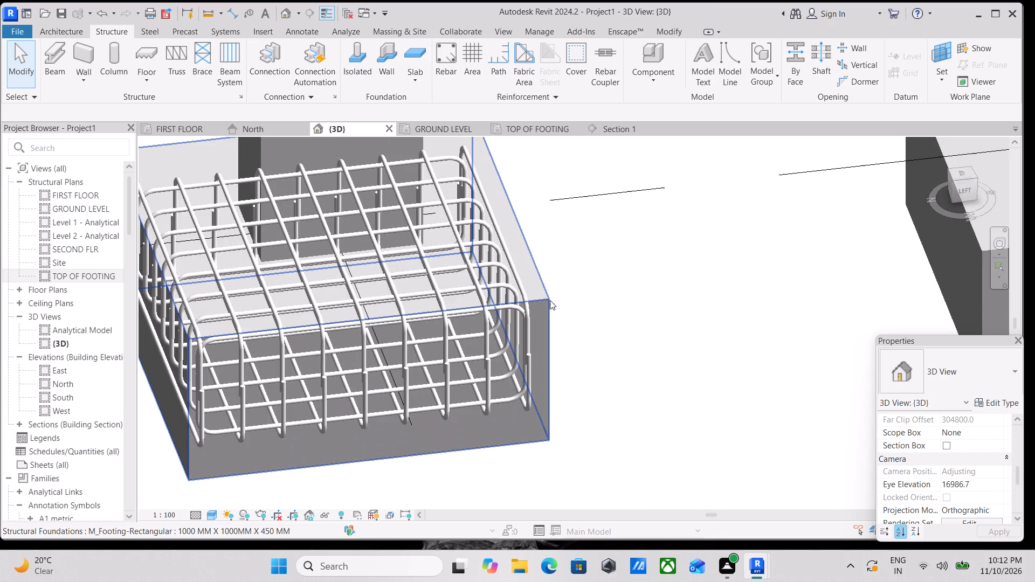
pyautogui.click(549, 295)
pyautogui.scroll(-6, 549, 295)
pyautogui.moveTo(556, 304); pyautogui.dragTo(565, 366, button='middle')
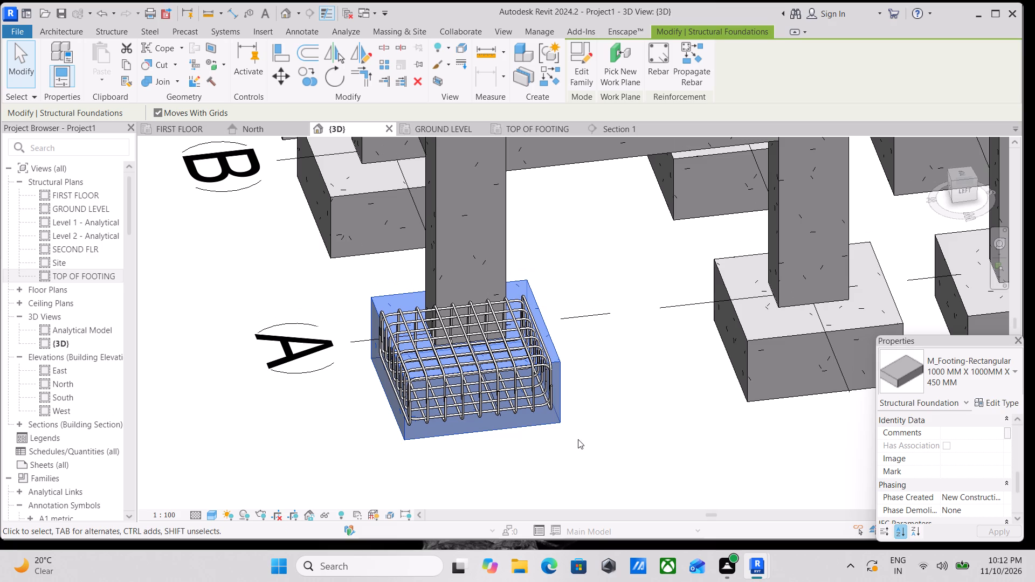
pyautogui.click(697, 59)
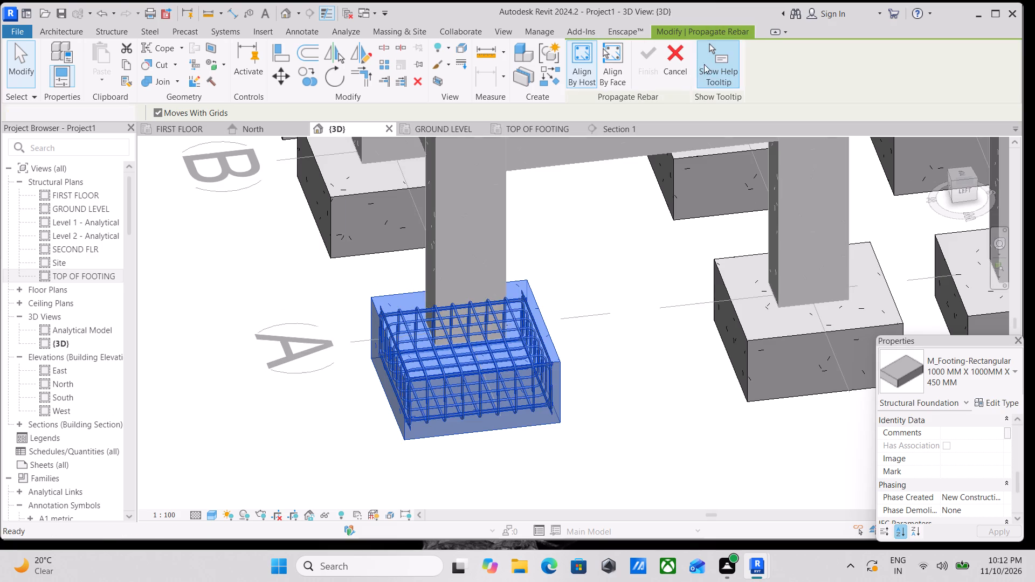
pyautogui.scroll(-1, 781, 304)
pyautogui.moveTo(778, 304); pyautogui.dragTo(652, 309, button='middle')
pyautogui.click(635, 338)
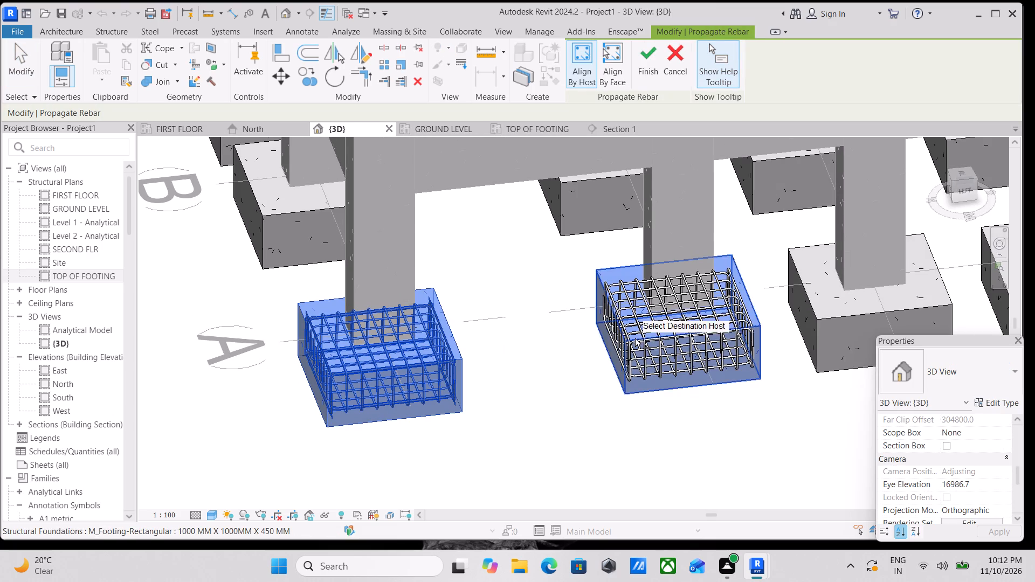
pyautogui.scroll(-2, 669, 333)
pyautogui.moveTo(668, 333); pyautogui.dragTo(560, 371, button='middle')
pyautogui.scroll(2, 679, 386)
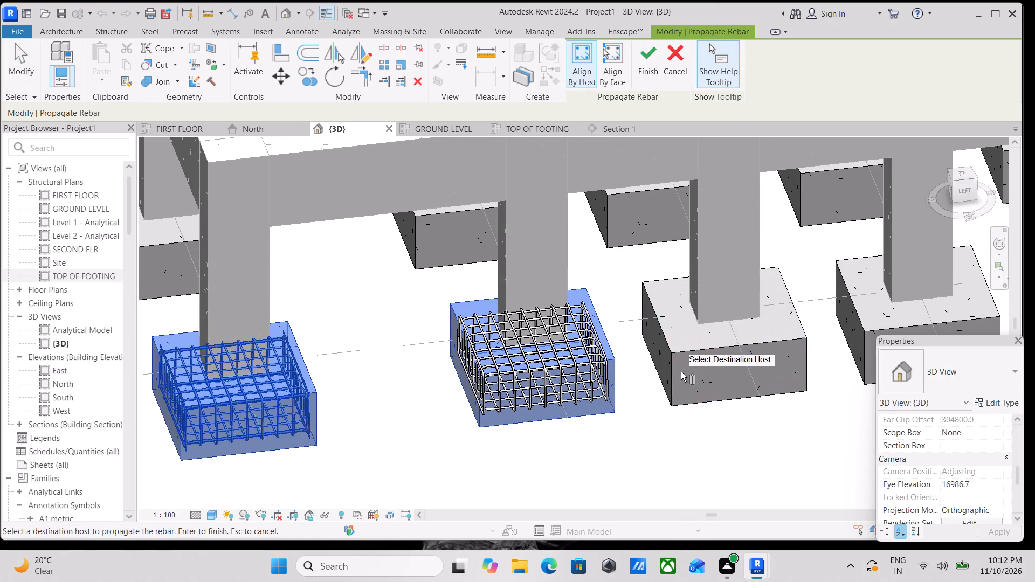
pyautogui.click(677, 358)
# Add the remaining four footings along grid A as destination hosts for the propagated A1 rebar.
pyautogui.scroll(-2, 677, 357)
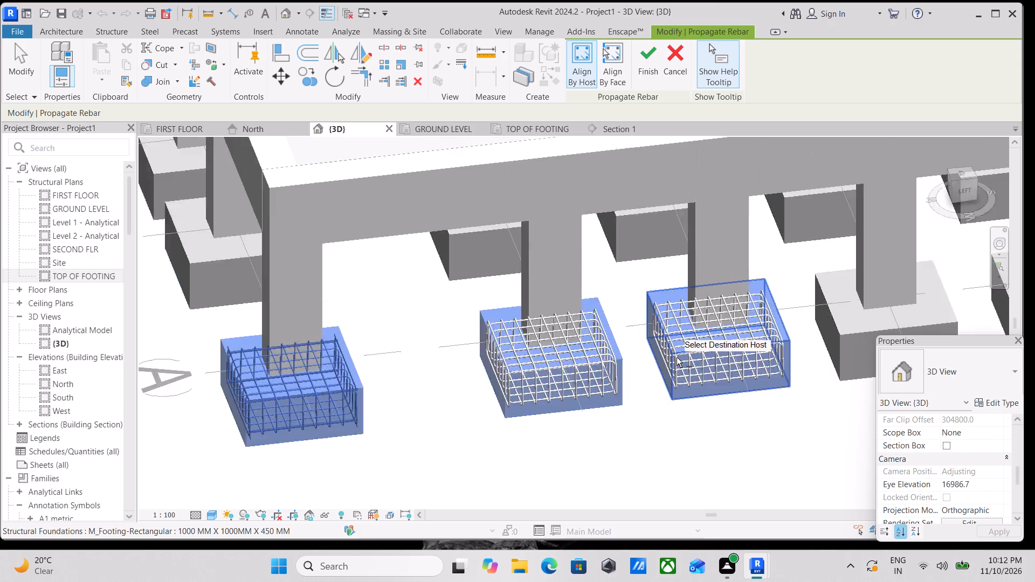
pyautogui.scroll(-6, 677, 357)
pyautogui.moveTo(671, 359); pyautogui.dragTo(625, 376, button='middle')
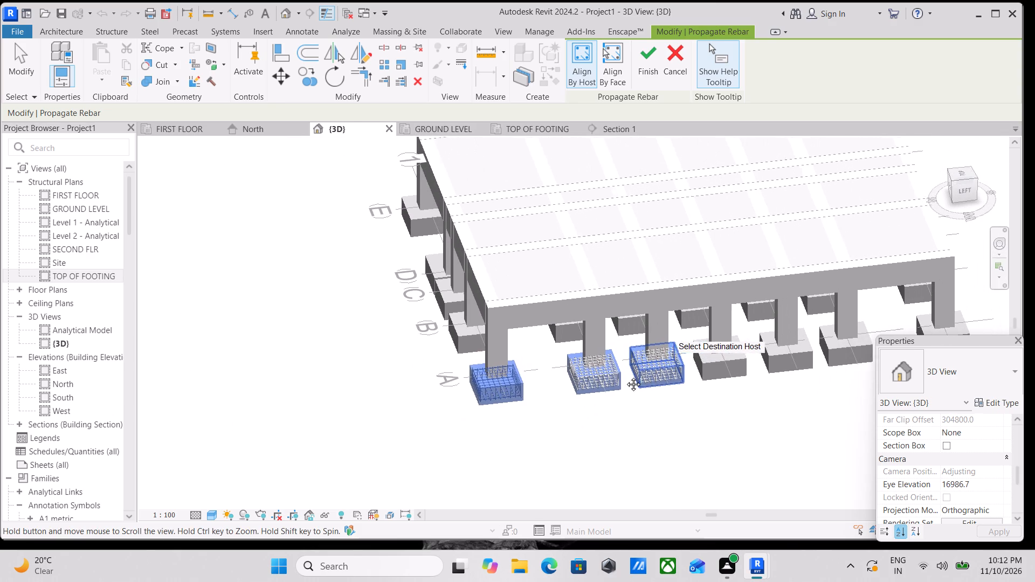
pyautogui.moveTo(625, 376); pyautogui.dragTo(618, 381, button='middle')
pyautogui.scroll(1, 619, 381)
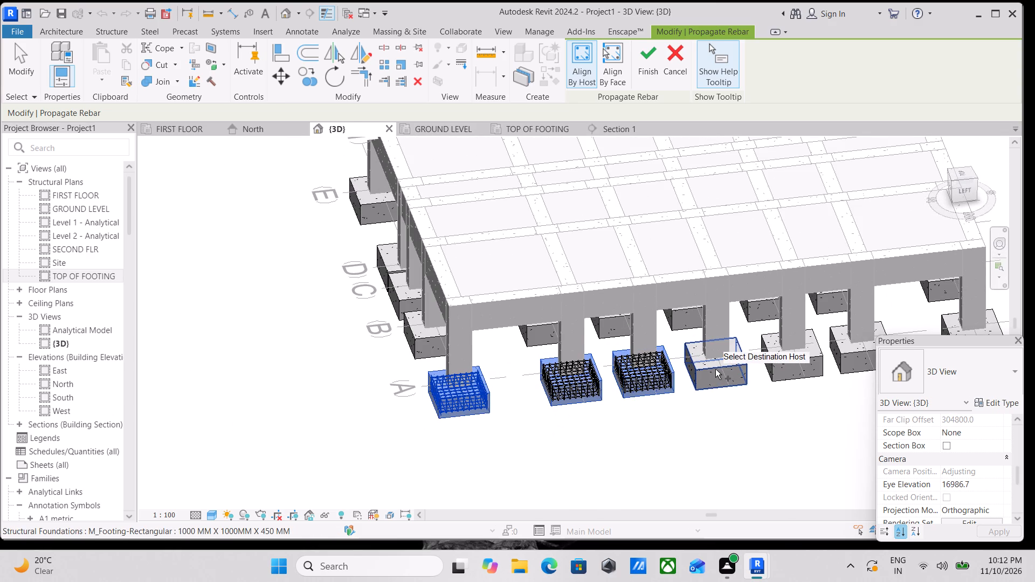
pyautogui.click(715, 369)
pyautogui.moveTo(744, 361); pyautogui.dragTo(658, 376, button='middle')
pyautogui.scroll(2, 658, 376)
pyautogui.click(694, 378)
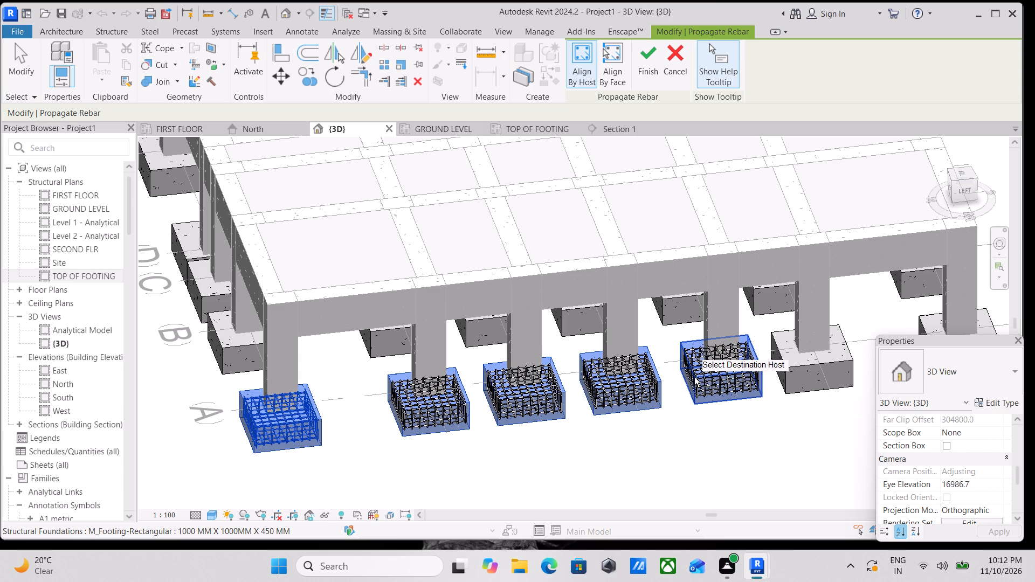
pyautogui.moveTo(761, 351); pyautogui.dragTo(608, 359, button='middle')
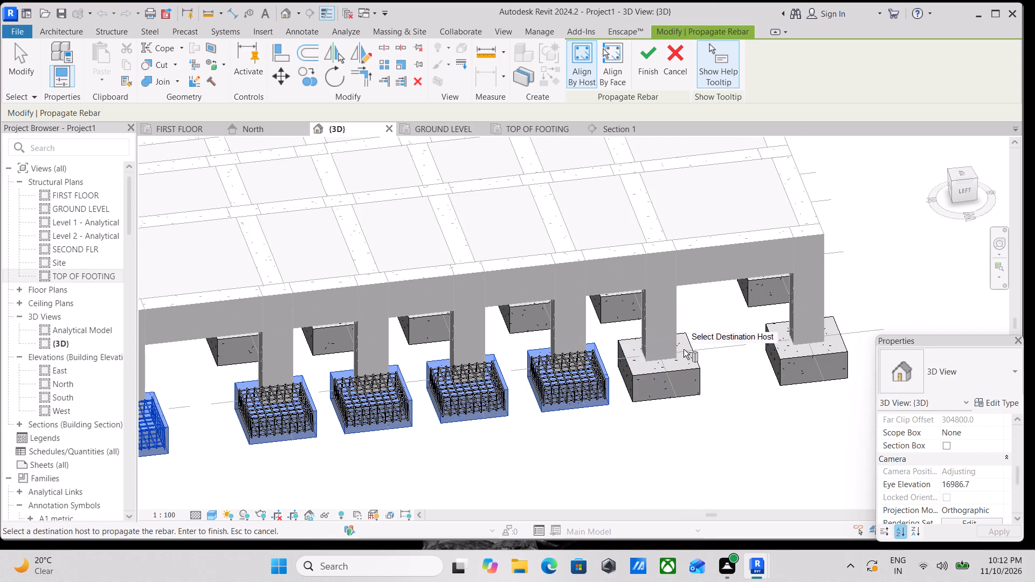
pyautogui.click(682, 365)
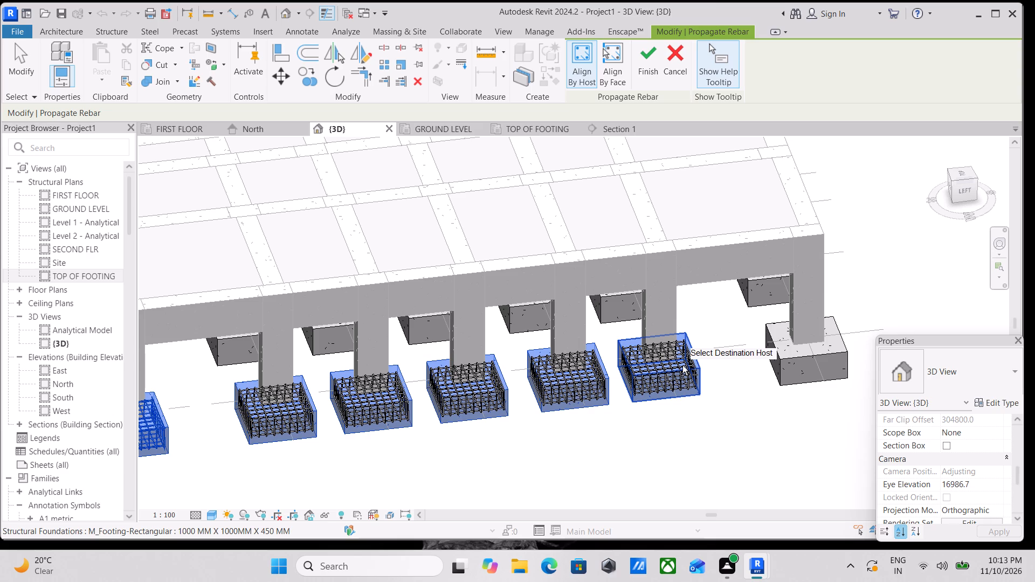
pyautogui.click(808, 364)
pyautogui.click(808, 361)
# Add the seven footings along grid B, from B7 to B1, as destination hosts for the propagated A1 rebar.
pyautogui.scroll(-1, 668, 397)
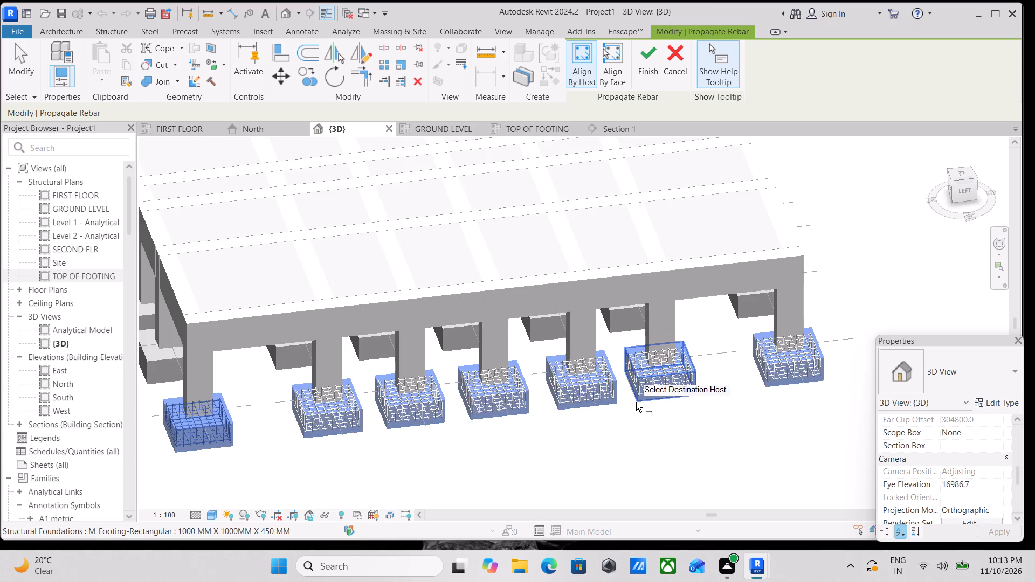
pyautogui.moveTo(637, 403); pyautogui.dragTo(707, 413, button='middle')
pyautogui.keyDown('shift'); pyautogui.moveTo(634, 443); pyautogui.dragTo(576, 272, button='middle'); pyautogui.keyUp('shift')
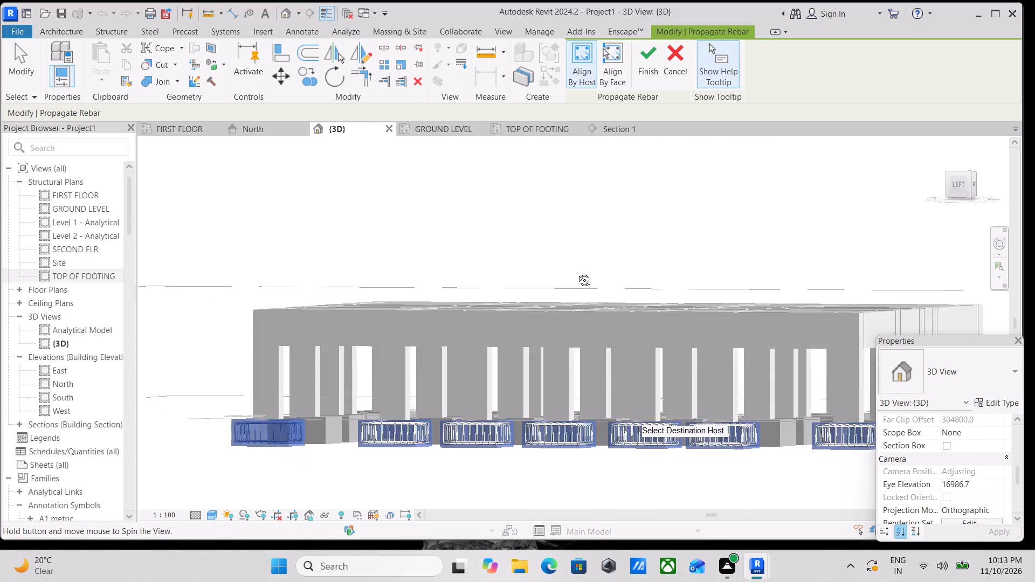
pyautogui.keyDown('shift'); pyautogui.moveTo(576, 272); pyautogui.dragTo(710, 181, button='middle'); pyautogui.keyUp('shift')
pyautogui.moveTo(609, 311); pyautogui.dragTo(566, 331, button='middle')
pyautogui.keyDown('shift'); pyautogui.scroll(1, 566, 331); pyautogui.keyUp('shift')
pyautogui.scroll(-2, 611, 260)
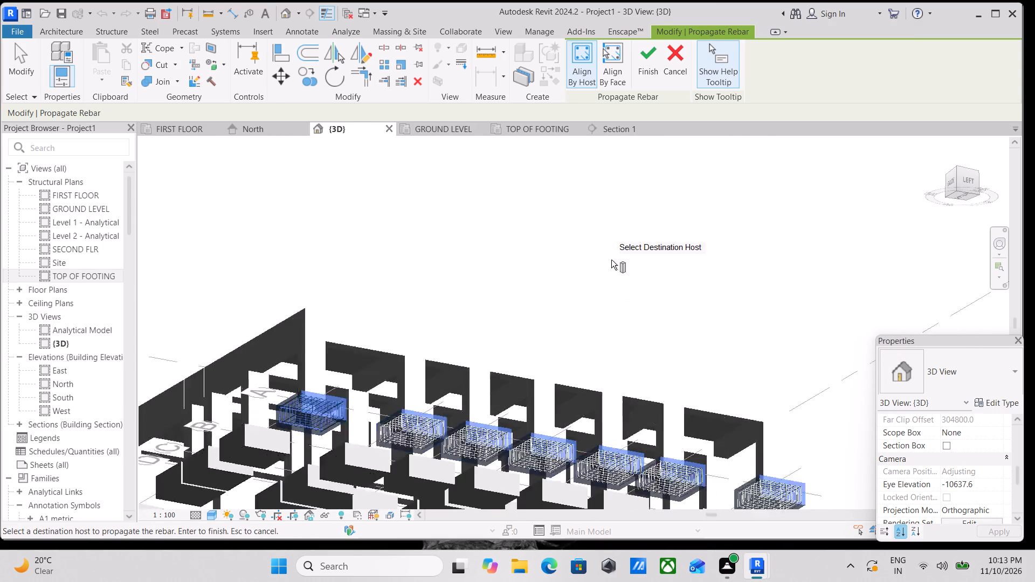
pyautogui.scroll(-1, 611, 260)
pyautogui.moveTo(611, 260); pyautogui.dragTo(661, 419, button='middle')
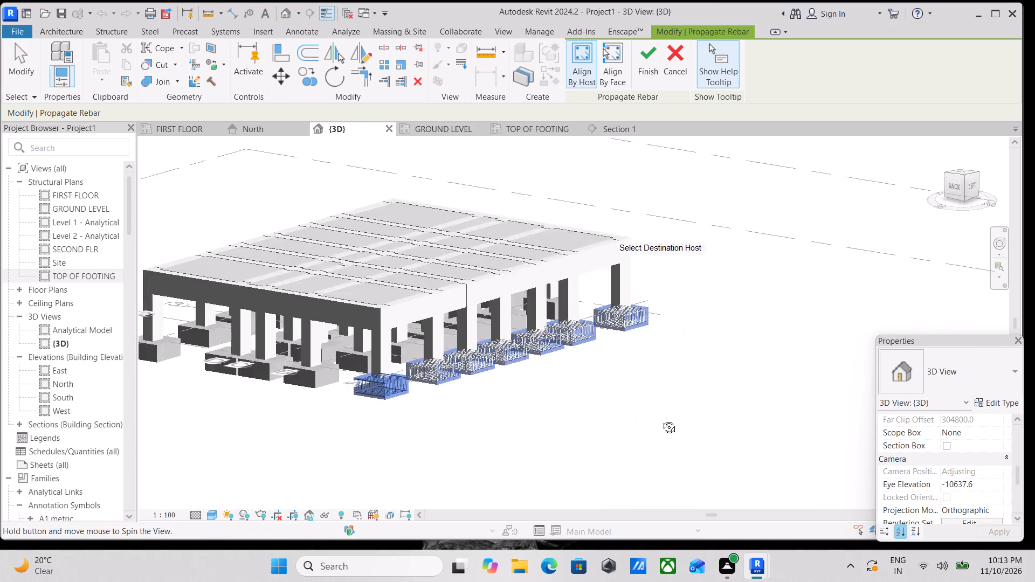
pyautogui.moveTo(661, 419); pyautogui.dragTo(671, 401, button='middle')
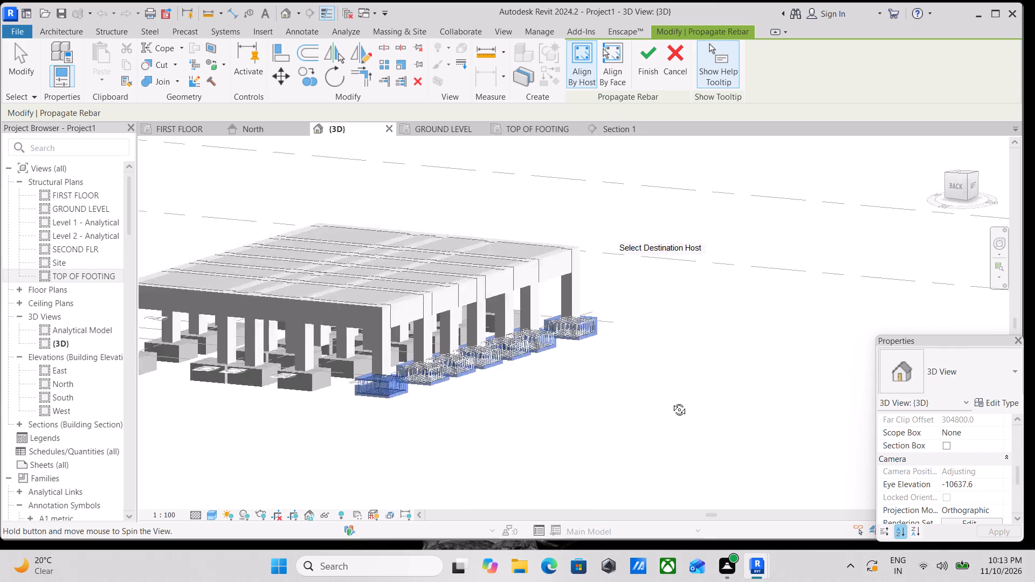
pyautogui.moveTo(671, 401); pyautogui.dragTo(577, 209, button='middle')
pyautogui.scroll(4, 503, 371)
pyautogui.moveTo(372, 417); pyautogui.dragTo(580, 198, button='middle')
pyautogui.scroll(-1, 501, 253)
pyautogui.scroll(1, 581, 198)
pyautogui.scroll(1, 464, 245)
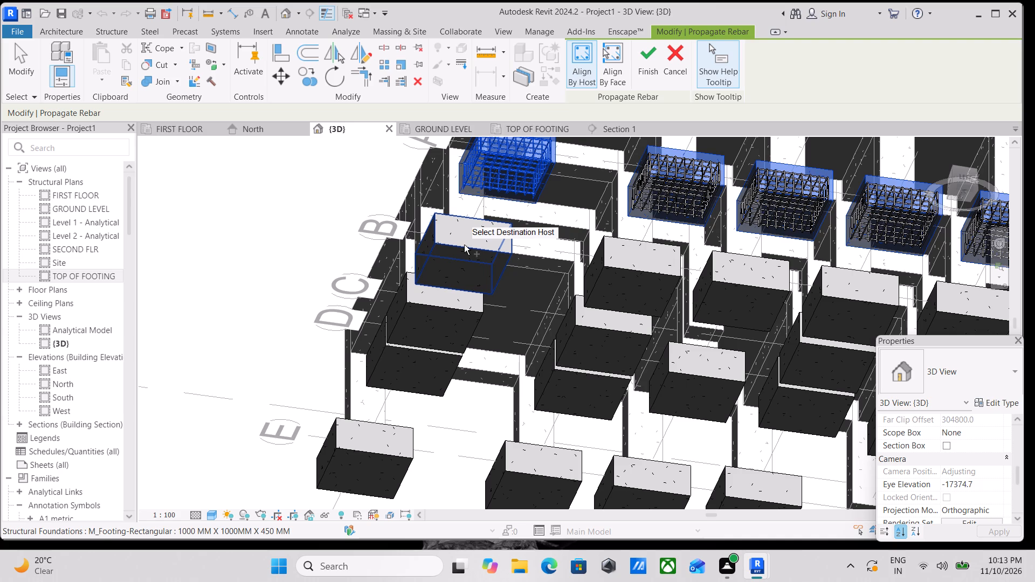
pyautogui.scroll(-2, 581, 217)
pyautogui.scroll(2, 544, 273)
pyautogui.scroll(-4, 533, 276)
pyautogui.scroll(-2, 636, 324)
pyautogui.moveTo(633, 322); pyautogui.dragTo(521, 309, button='middle')
pyautogui.scroll(3, 523, 309)
pyautogui.scroll(4, 861, 319)
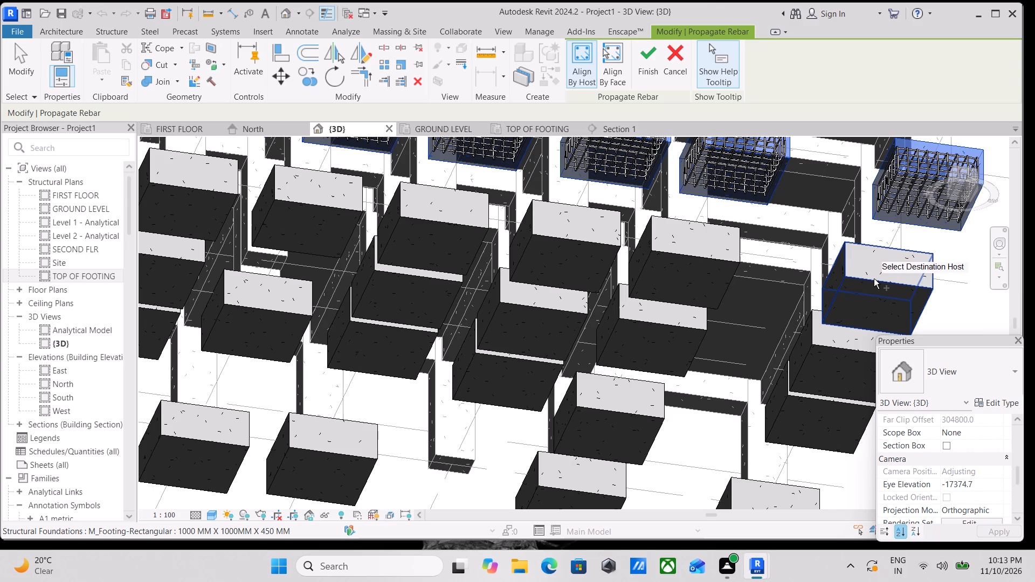
pyautogui.click(873, 277)
pyautogui.scroll(-4, 865, 277)
pyautogui.click(774, 262)
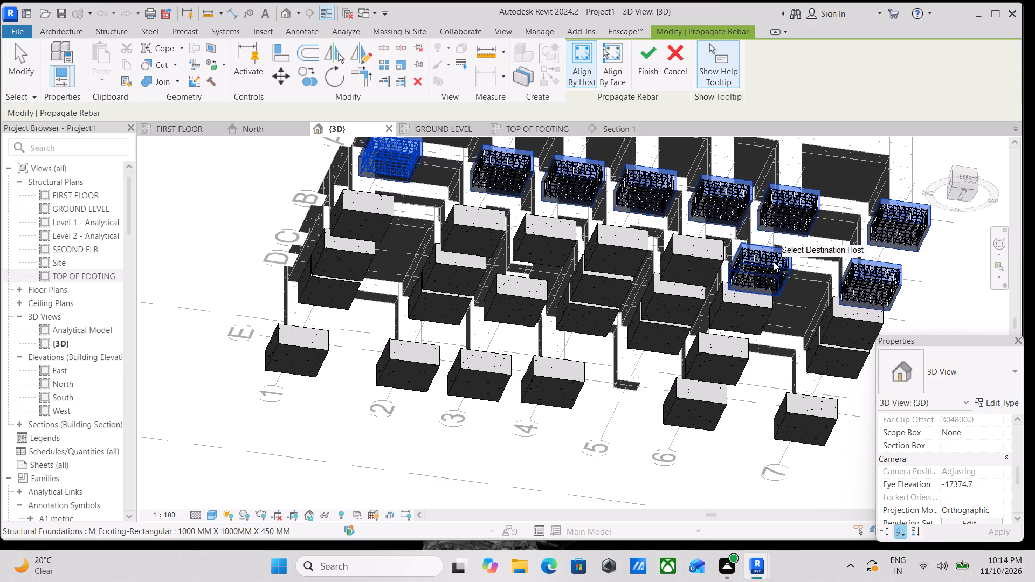
pyautogui.scroll(-2, 774, 262)
pyautogui.click(724, 258)
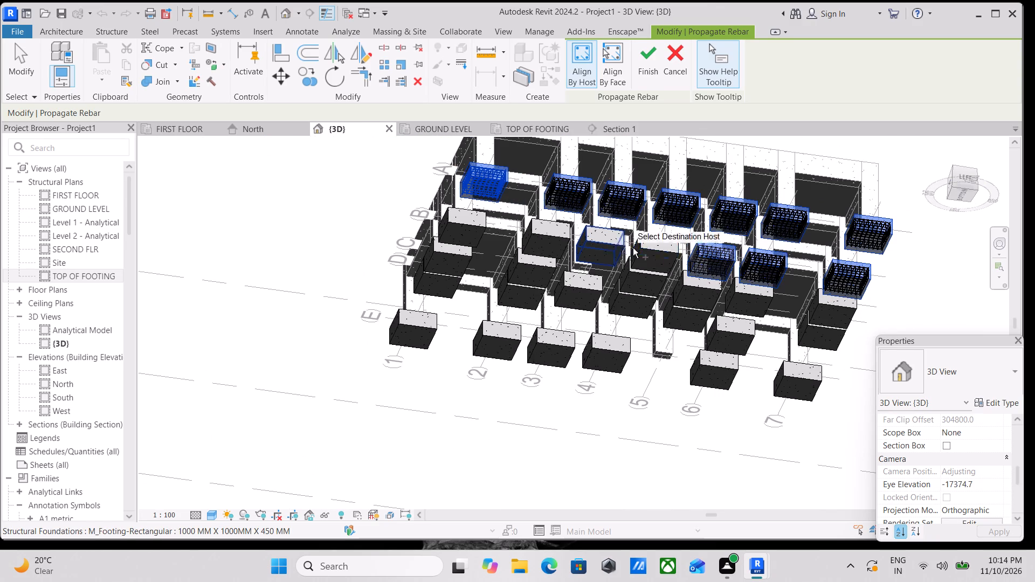
pyautogui.click(662, 247)
pyautogui.click(611, 243)
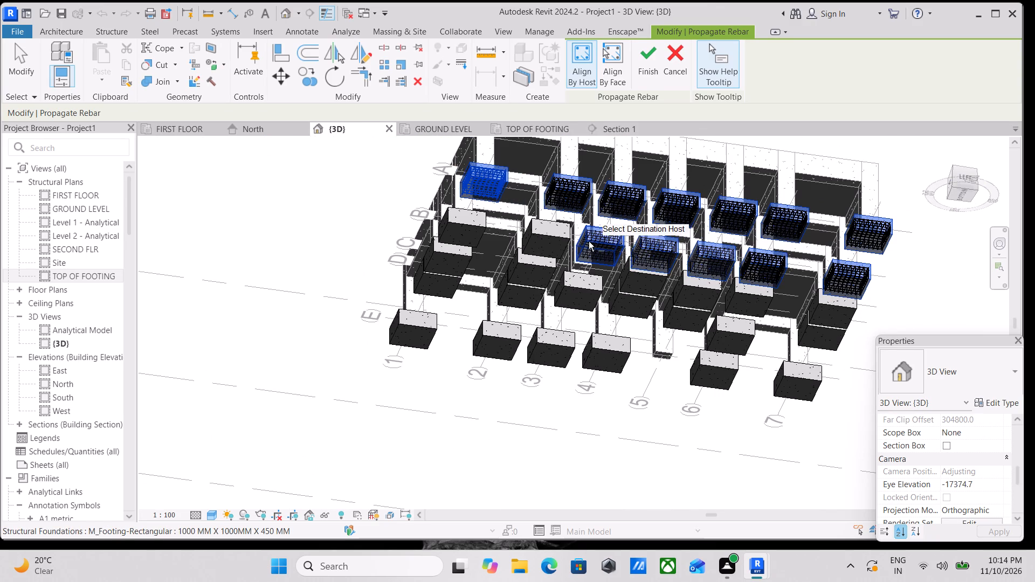
pyautogui.click(561, 240)
pyautogui.click(467, 225)
# Add footings C1 and C2 and the interior footing on grid 3 as propagation destinations.
pyautogui.scroll(4, 464, 272)
pyautogui.click(409, 238)
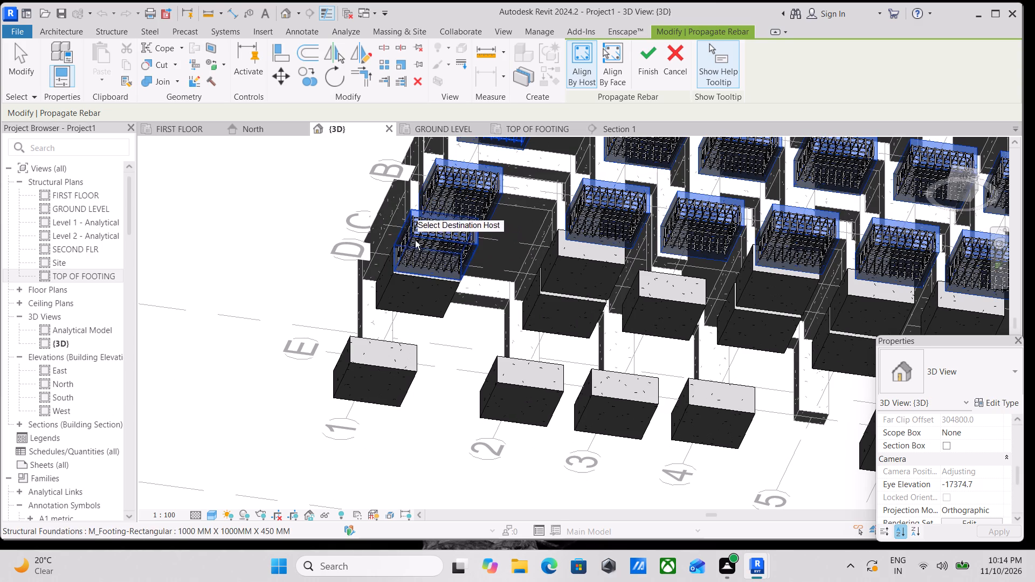
pyautogui.scroll(1, 616, 285)
pyautogui.click(576, 254)
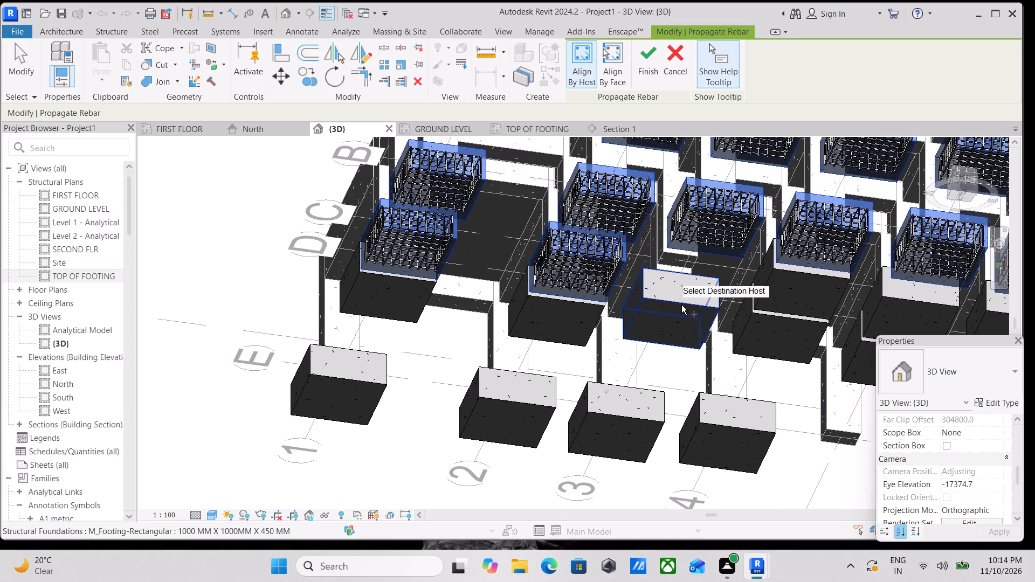
pyautogui.click(698, 303)
# Add the grid 6 footing between D and E and footings E7, D7 and C7 as propagation destinations.
pyautogui.scroll(-3, 695, 300)
pyautogui.moveTo(684, 296); pyautogui.dragTo(568, 273, button='middle')
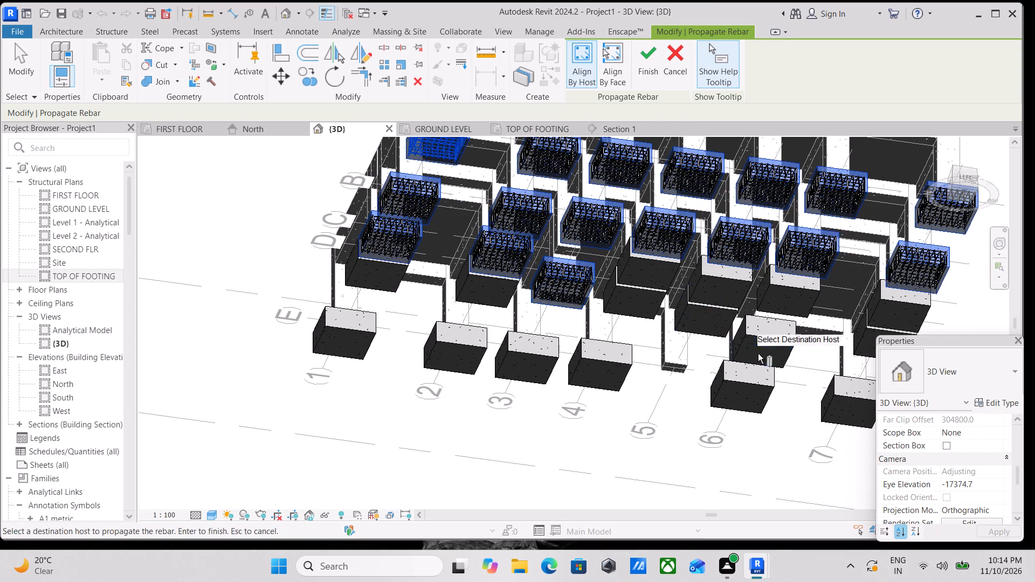
pyautogui.click(791, 341)
pyautogui.moveTo(761, 325); pyautogui.dragTo(660, 264, button='middle')
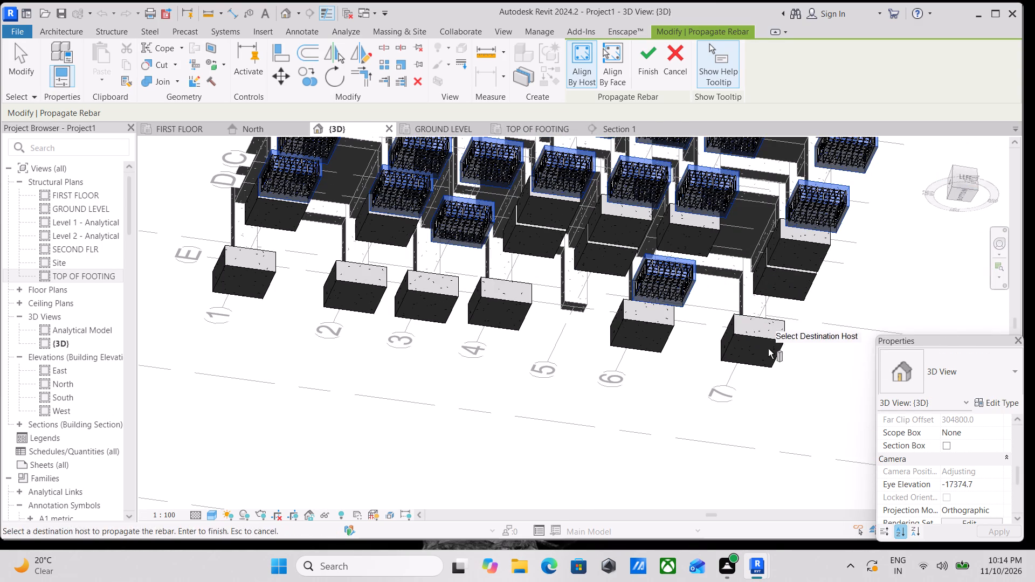
pyautogui.click(769, 335)
pyautogui.click(767, 279)
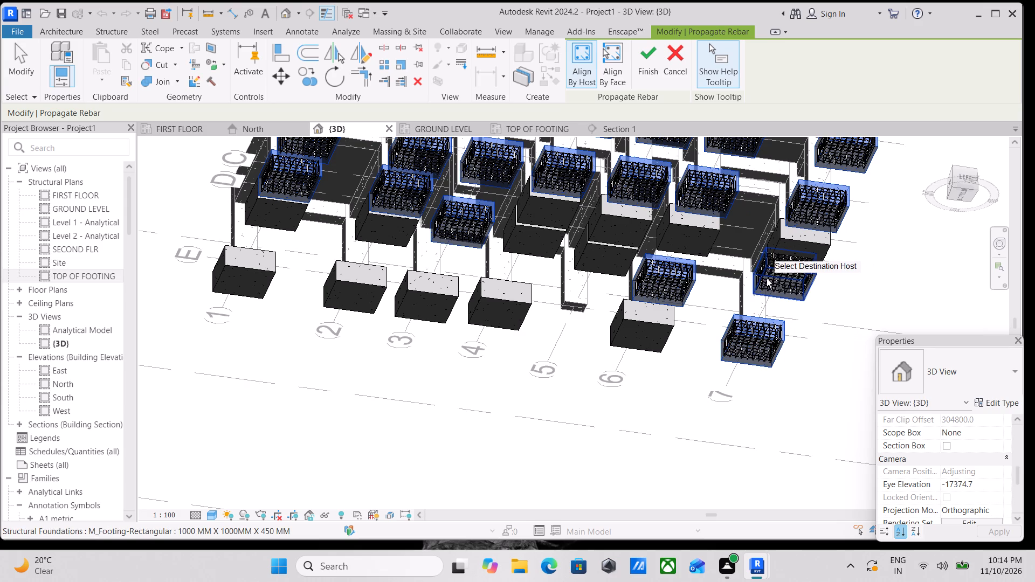
pyautogui.scroll(3, 789, 258)
pyautogui.click(788, 231)
# Add the five remaining grid E footings, at grids 1, 2, 3, 4 and 6, as propagation destinations.
pyautogui.scroll(-5, 788, 233)
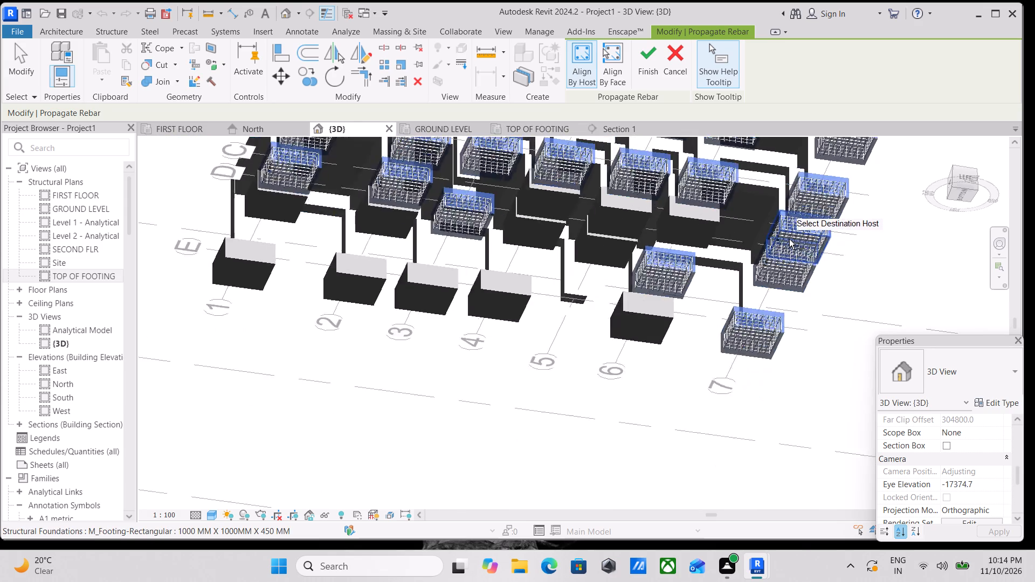
pyautogui.moveTo(791, 241); pyautogui.dragTo(840, 310, button='middle')
pyautogui.scroll(4, 627, 364)
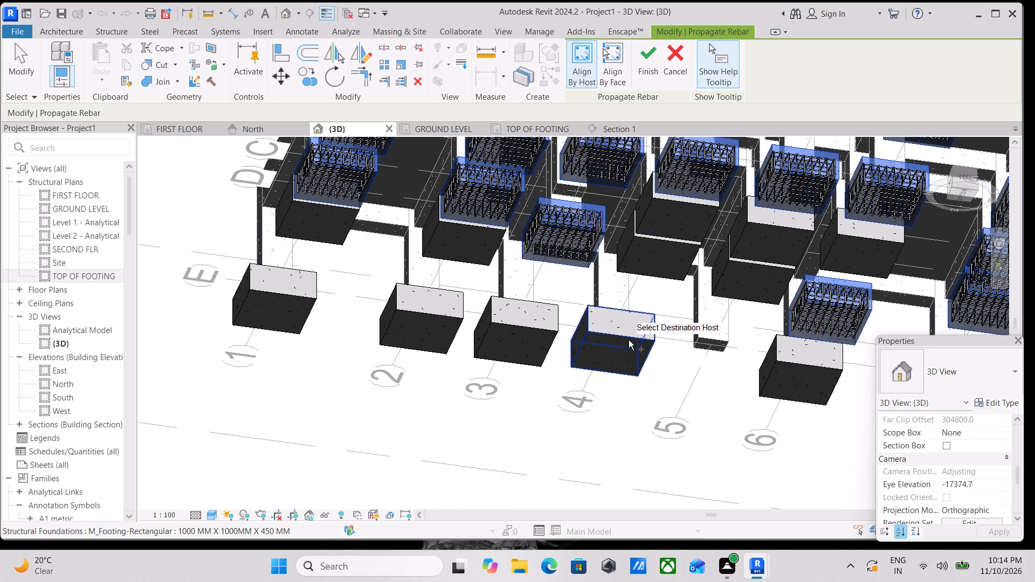
pyautogui.click(629, 340)
pyautogui.click(806, 363)
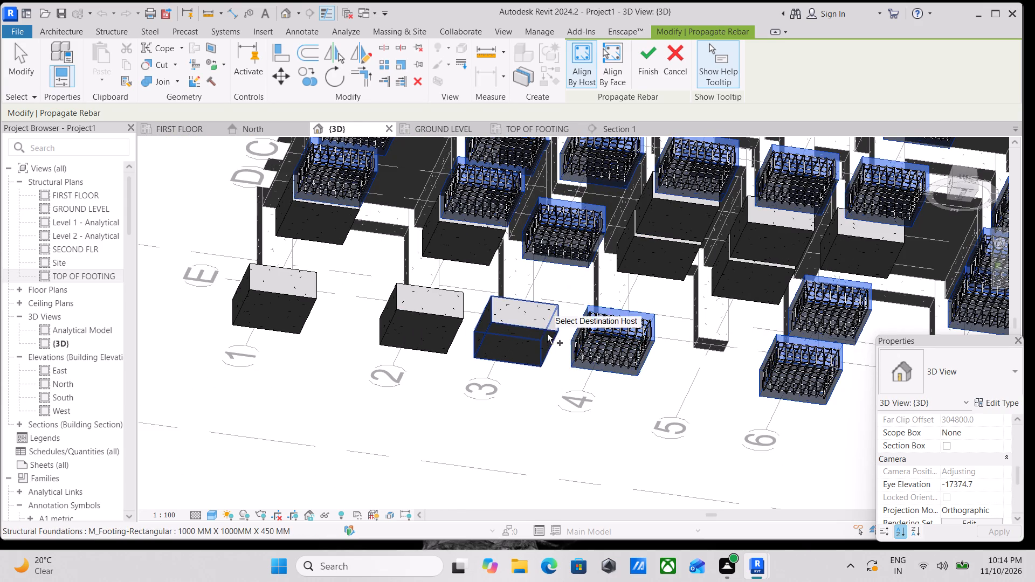
pyautogui.click(542, 332)
pyautogui.click(425, 317)
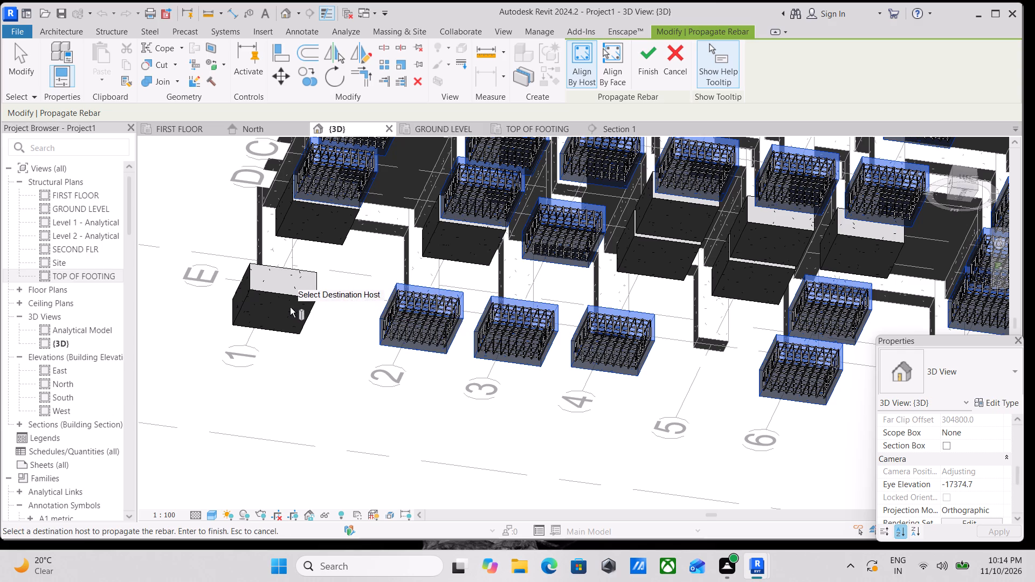
pyautogui.click(291, 303)
pyautogui.click(299, 297)
# Add footings D1 and D2 and the two closely spaced interior footings on grid 4 as propagation destinations.
pyautogui.scroll(-4, 305, 303)
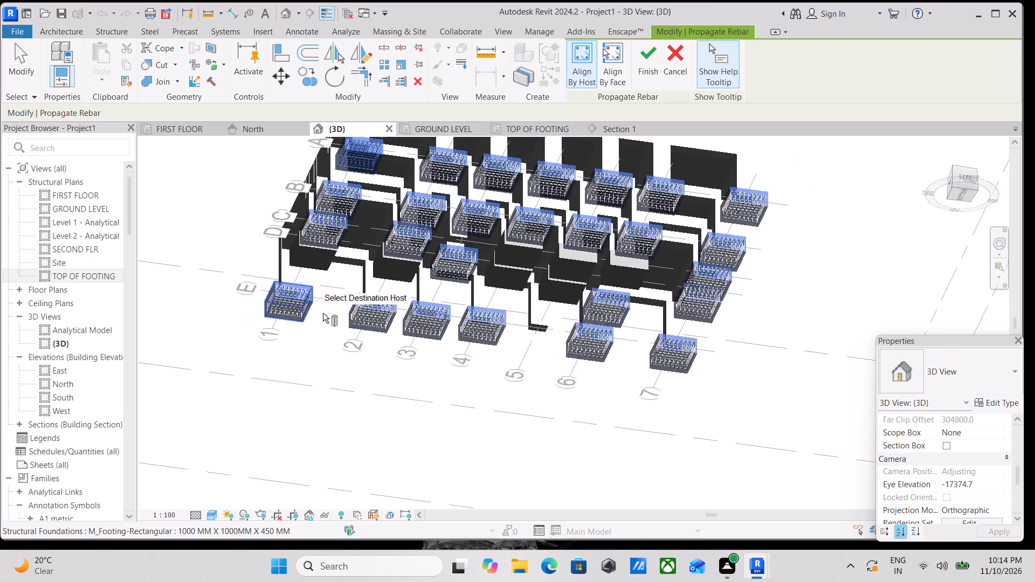
pyautogui.scroll(-2, 426, 337)
pyautogui.moveTo(447, 350); pyautogui.dragTo(619, 408, button='middle')
pyautogui.moveTo(632, 322); pyautogui.dragTo(716, 461, button='middle')
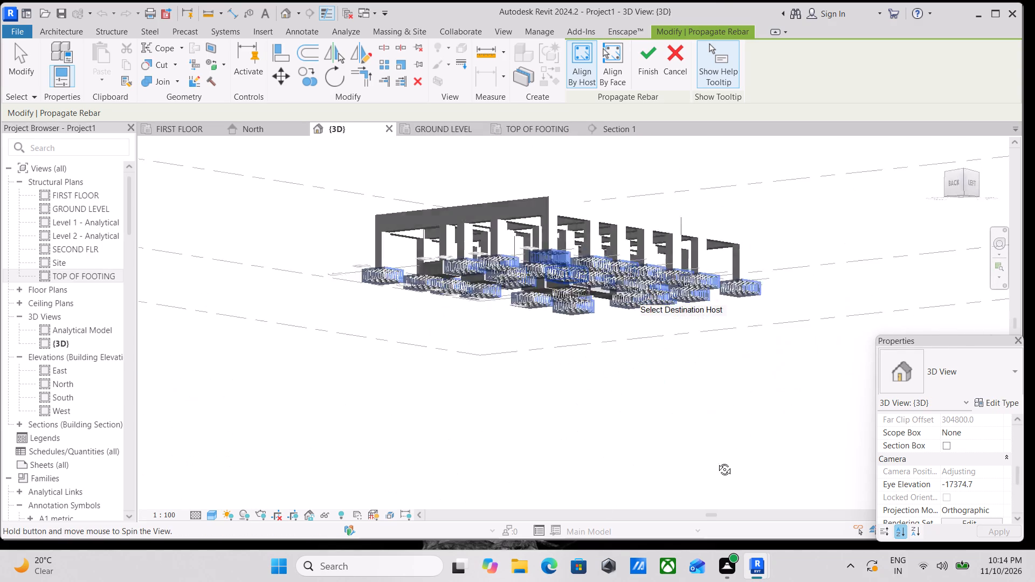
pyautogui.moveTo(716, 461); pyautogui.dragTo(853, 370, button='middle')
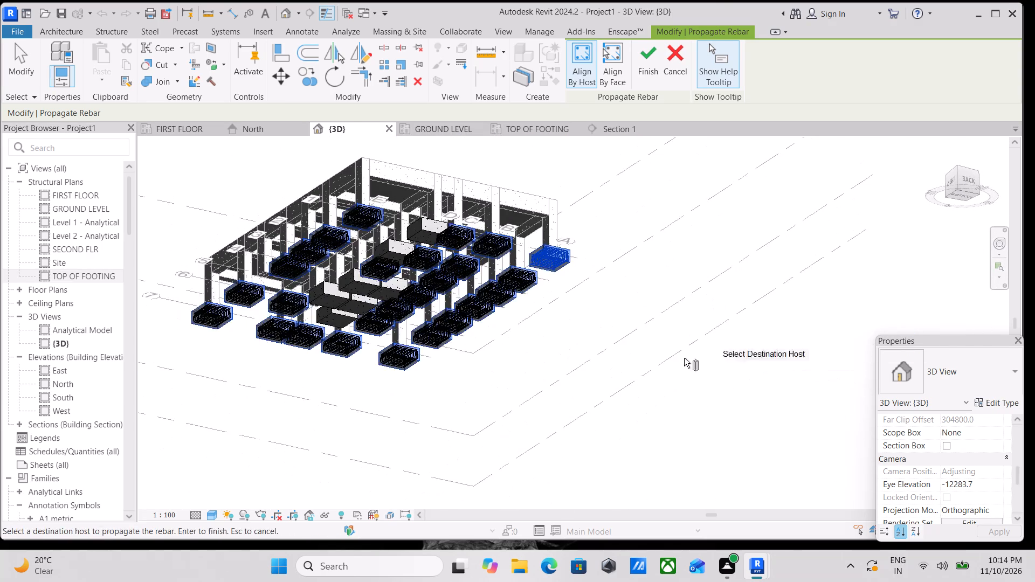
pyautogui.keyDown('shift'); pyautogui.moveTo(624, 335); pyautogui.dragTo(767, 189, button='middle'); pyautogui.keyUp('shift')
pyautogui.moveTo(592, 308); pyautogui.dragTo(601, 439, button='middle')
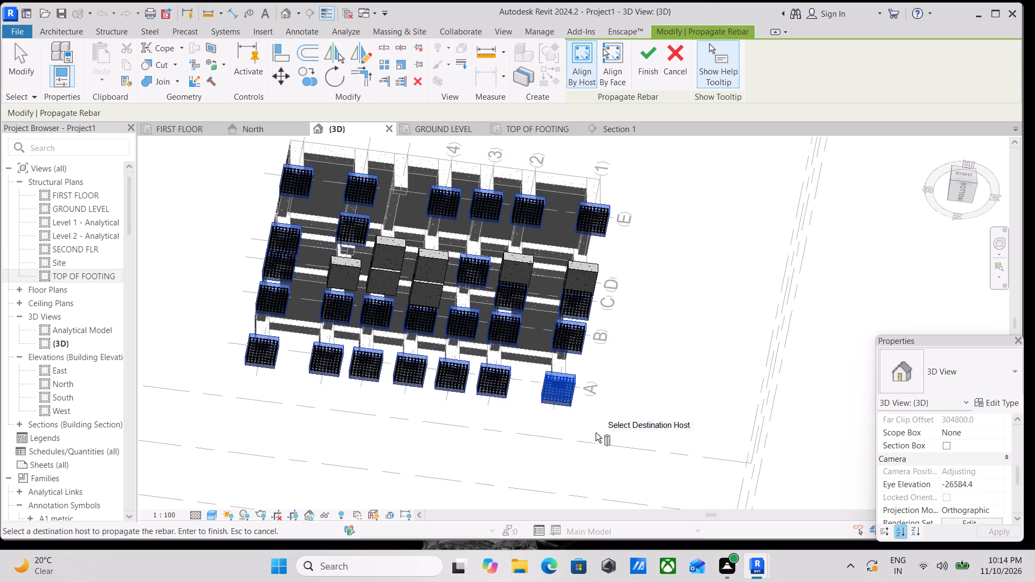
pyautogui.scroll(1, 548, 326)
pyautogui.click(589, 262)
pyautogui.click(516, 251)
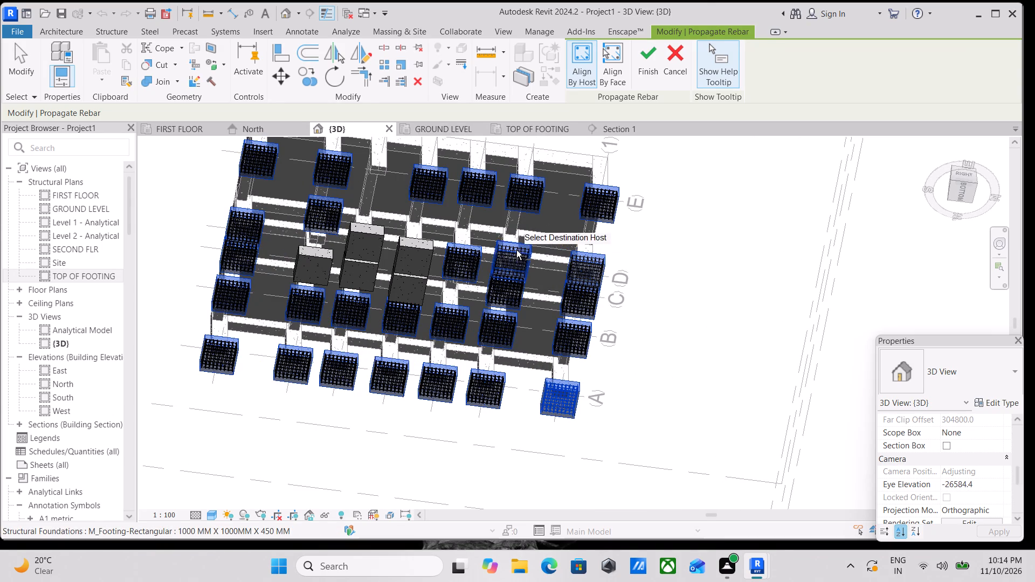
pyautogui.click(424, 248)
pyautogui.scroll(3, 409, 289)
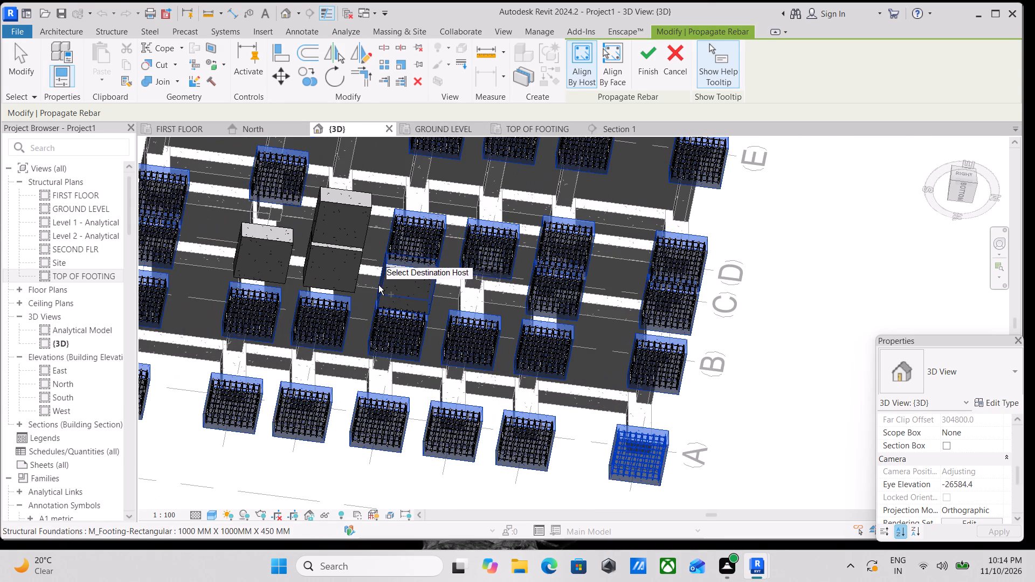
pyautogui.click(387, 283)
# Add the two interior footings on grid 5 and the last one on grid 6, and finish the rebar propagation.
pyautogui.moveTo(400, 287); pyautogui.dragTo(526, 347, button='middle')
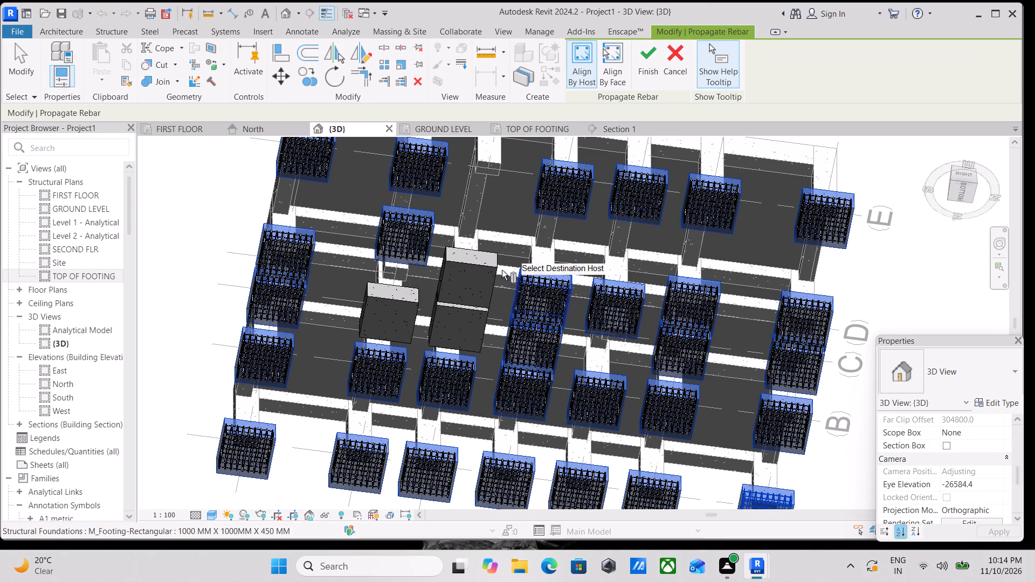
pyautogui.click(477, 258)
pyautogui.click(484, 265)
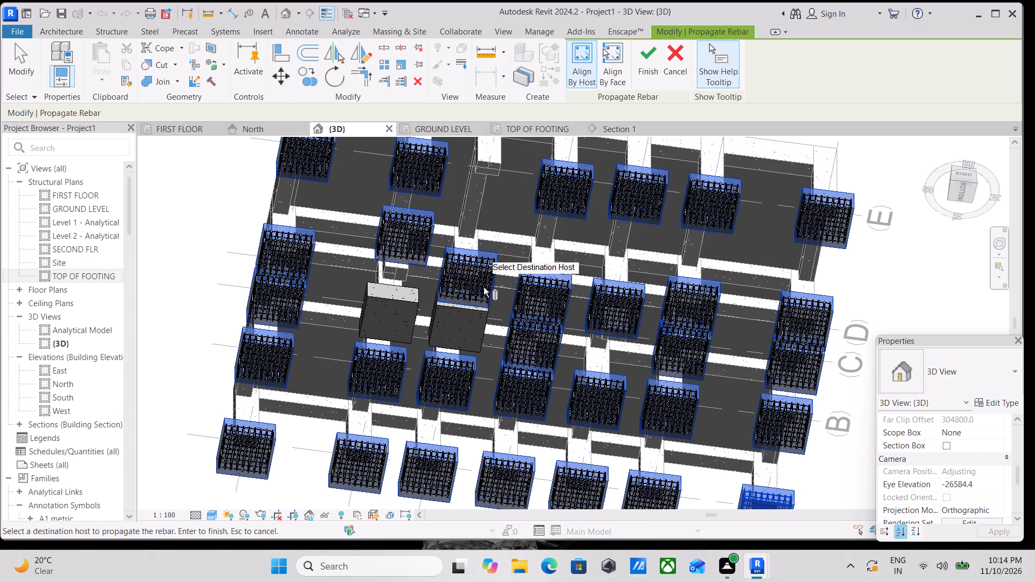
pyautogui.scroll(3, 481, 323)
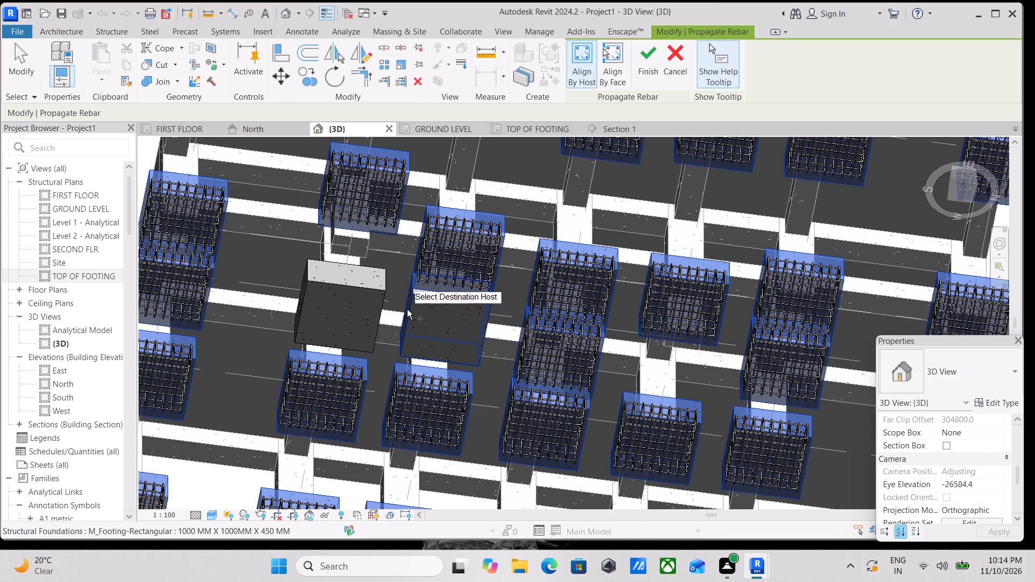
pyautogui.click(408, 309)
pyautogui.moveTo(430, 317); pyautogui.dragTo(517, 358, button='middle')
pyautogui.click(450, 328)
pyautogui.scroll(-2, 451, 328)
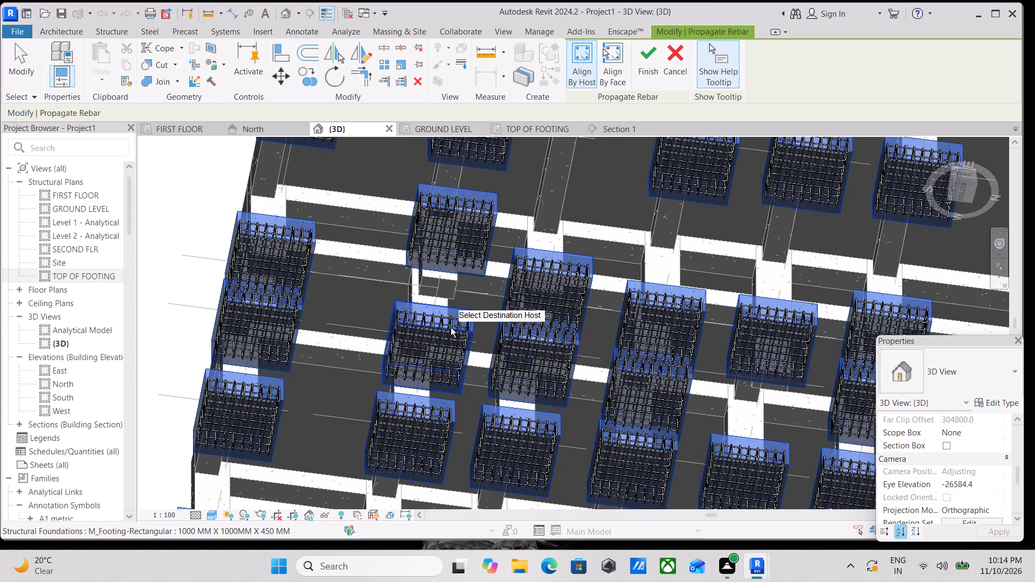
pyautogui.scroll(-3, 451, 328)
pyautogui.moveTo(473, 347); pyautogui.dragTo(504, 395, button='middle')
pyautogui.click(658, 60)
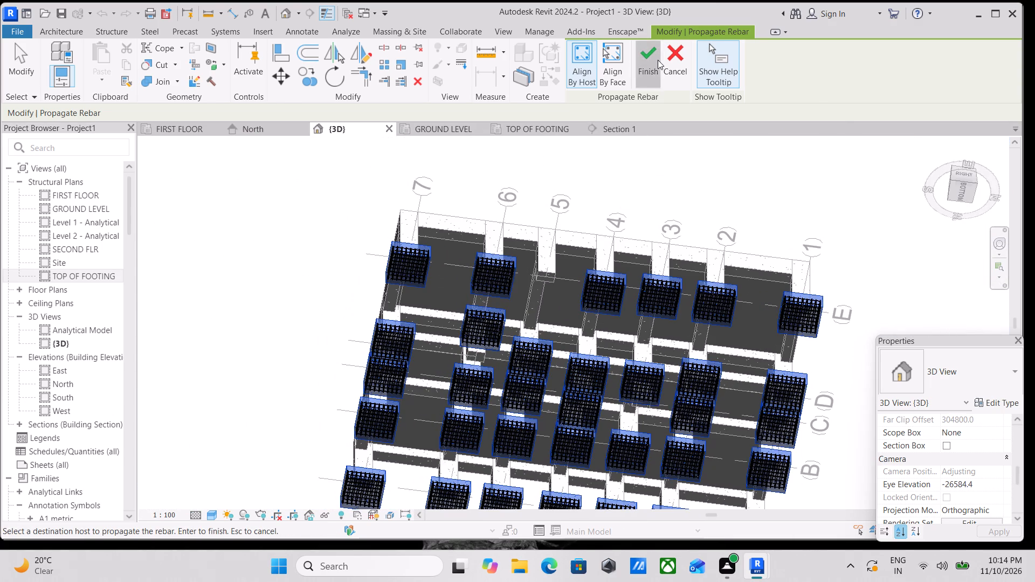
# Examine the propagated footing reinforcement beneath the frame from several sides of the 3D model.
pyautogui.scroll(-2, 650, 287)
pyautogui.keyDown('shift'); pyautogui.moveTo(652, 291); pyautogui.dragTo(558, 512, button='middle'); pyautogui.keyUp('shift')
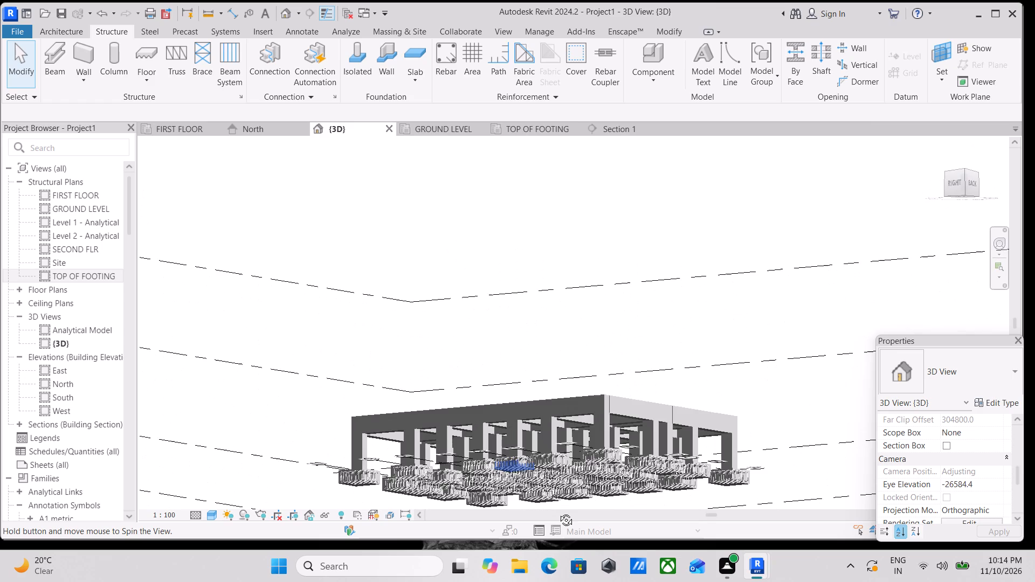
pyautogui.keyDown('shift'); pyautogui.moveTo(558, 512); pyautogui.dragTo(558, 510, button='middle'); pyautogui.keyUp('shift')
pyautogui.keyDown('shift'); pyautogui.moveTo(637, 455); pyautogui.dragTo(833, 516, button='middle'); pyautogui.keyUp('shift')
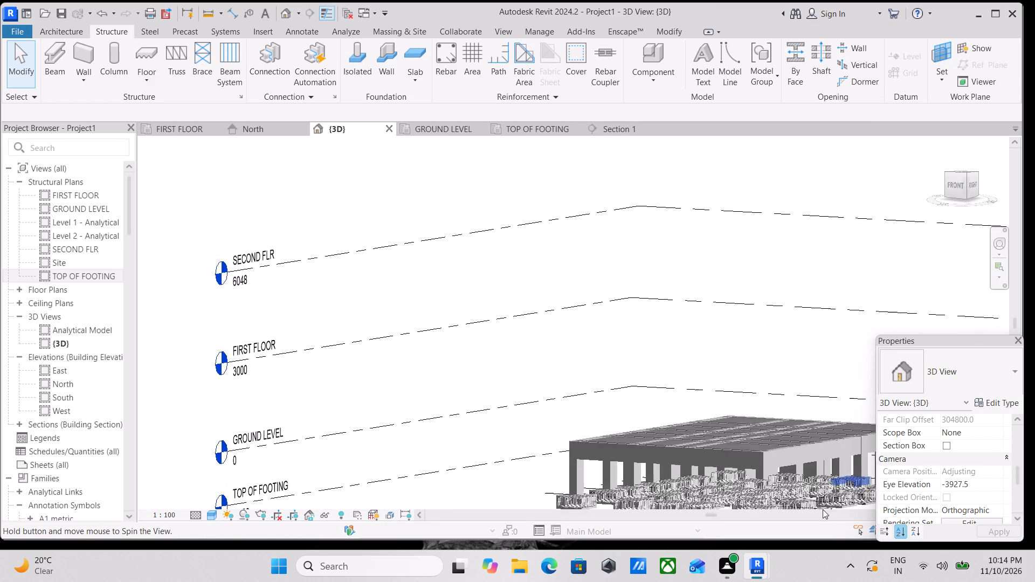
pyautogui.moveTo(743, 422); pyautogui.dragTo(616, 416, button='middle')
pyautogui.keyDown('shift'); pyautogui.scroll(1, 616, 416); pyautogui.keyUp('shift')
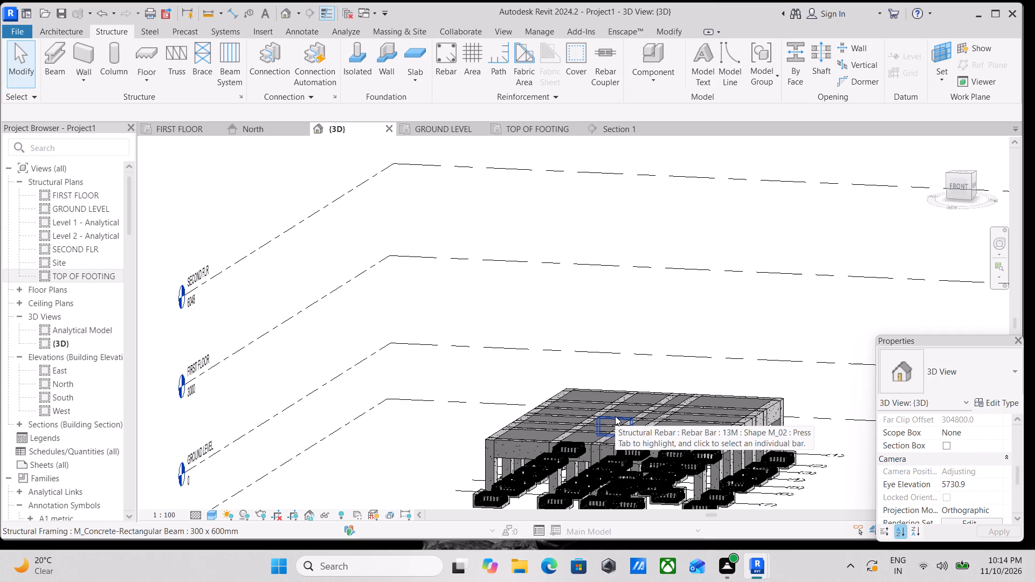
pyautogui.scroll(-1, 619, 409)
pyautogui.moveTo(609, 374); pyautogui.dragTo(577, 249, button='middle')
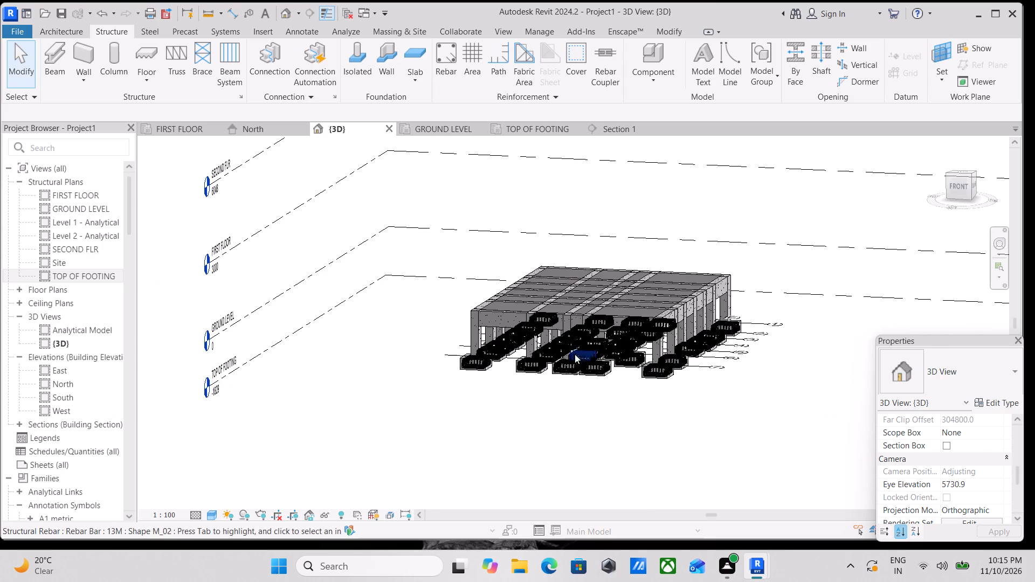
pyautogui.keyDown('shift'); pyautogui.moveTo(580, 356); pyautogui.dragTo(403, 351, button='middle'); pyautogui.keyUp('shift')
pyautogui.keyDown('shift'); pyautogui.scroll(1, 391, 348); pyautogui.keyUp('shift')
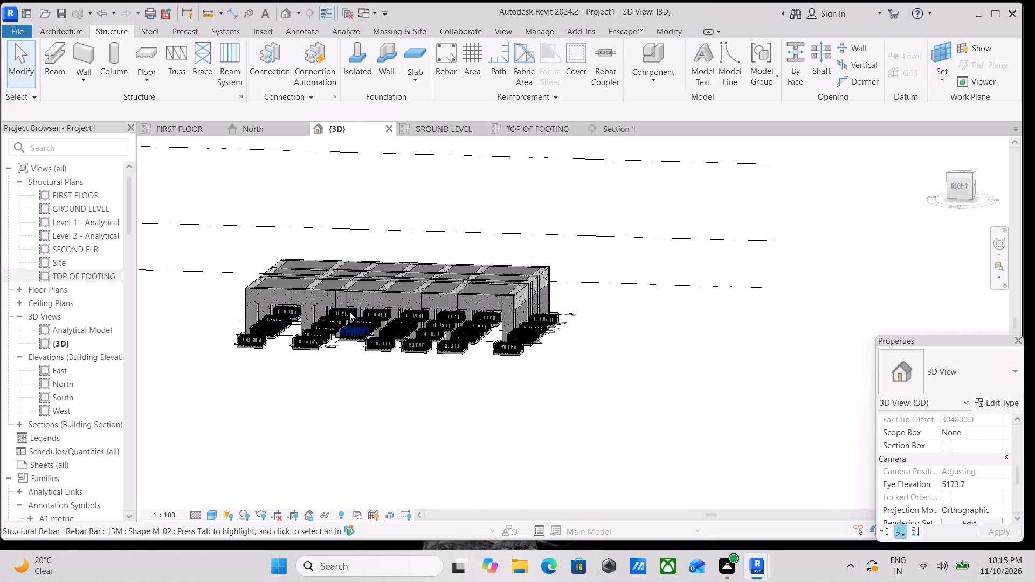
# Examine the reinforced footing and the column above it in Section 1.
pyautogui.keyDown('shift'); pyautogui.moveTo(340, 311); pyautogui.dragTo(310, 332, button='middle'); pyautogui.keyUp('shift')
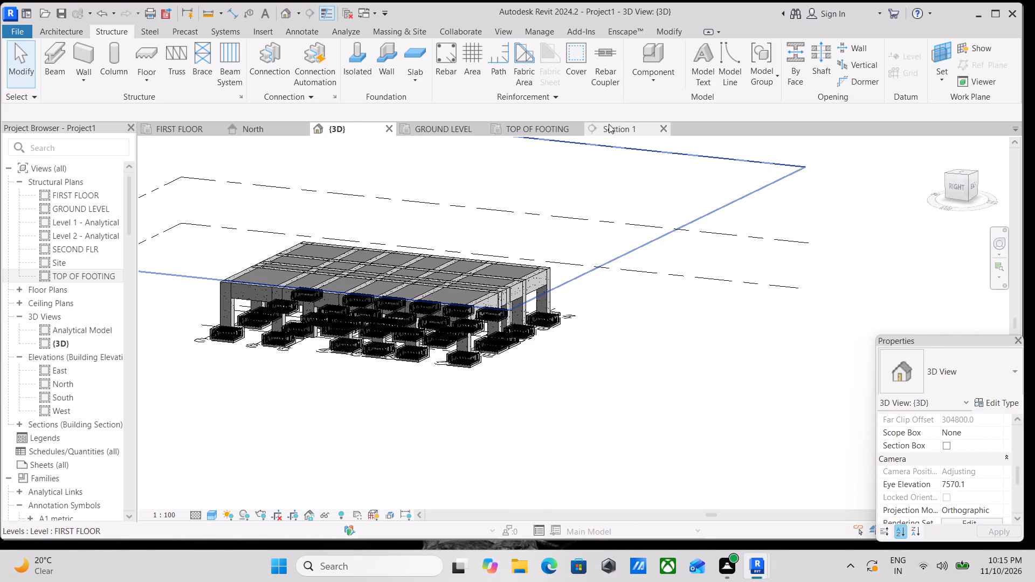
pyautogui.click(614, 124)
pyautogui.click(519, 125)
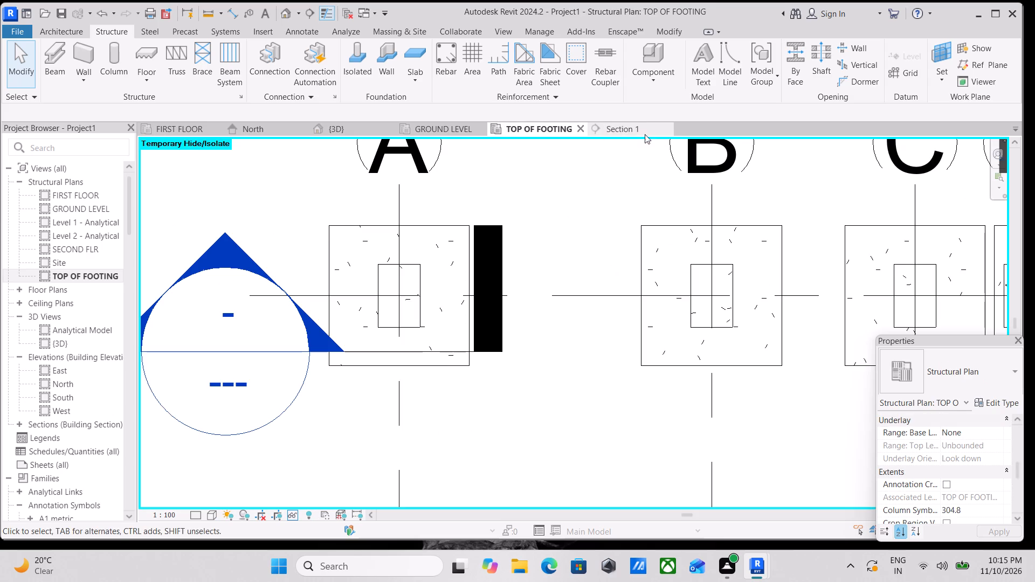
pyautogui.click(612, 129)
pyautogui.scroll(-4, 626, 188)
pyautogui.moveTo(633, 227); pyautogui.dragTo(654, 321, button='middle')
pyautogui.scroll(1, 654, 327)
pyautogui.scroll(-3, 654, 322)
pyautogui.moveTo(654, 336); pyautogui.dragTo(654, 379, button='middle')
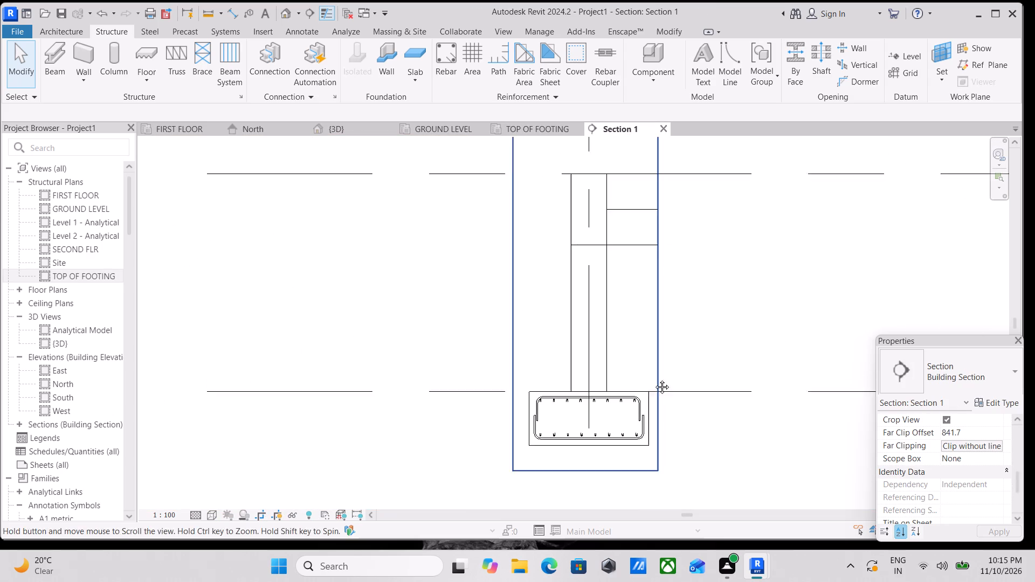
pyautogui.moveTo(654, 379); pyautogui.dragTo(654, 382, button='middle')
pyautogui.scroll(-2, 630, 262)
pyautogui.moveTo(630, 262); pyautogui.dragTo(641, 294, button='middle')
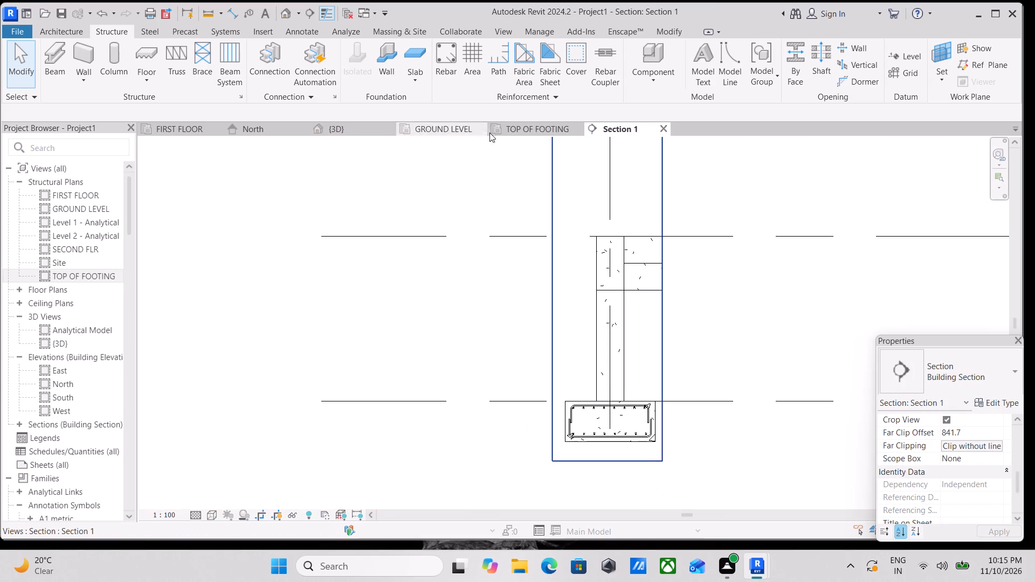
# In the TOP OF FOOTING plan, move the Section 1 line so that it cuts through the column at A1.
pyautogui.click(502, 125)
pyautogui.scroll(-3, 505, 216)
pyautogui.scroll(3, 462, 269)
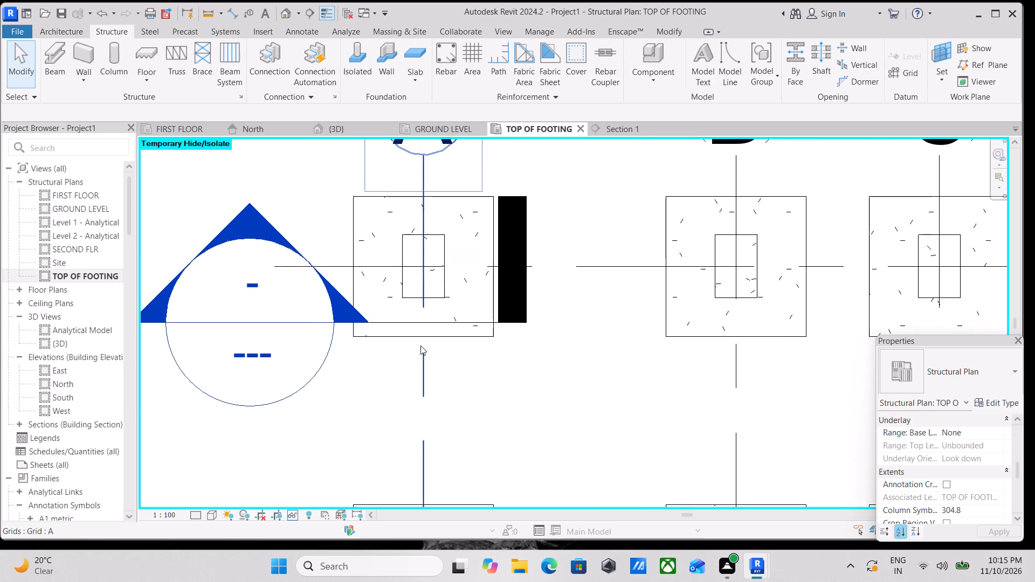
pyautogui.scroll(3, 413, 343)
pyautogui.click(306, 304)
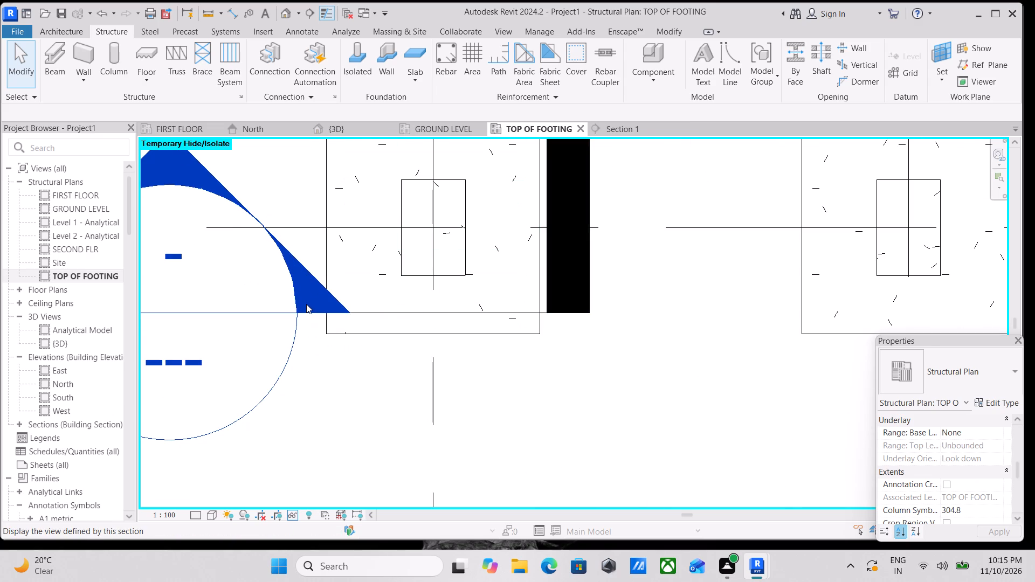
pyautogui.scroll(-2, 302, 293)
pyautogui.moveTo(303, 295); pyautogui.dragTo(372, 364, button='middle')
pyautogui.click(265, 253)
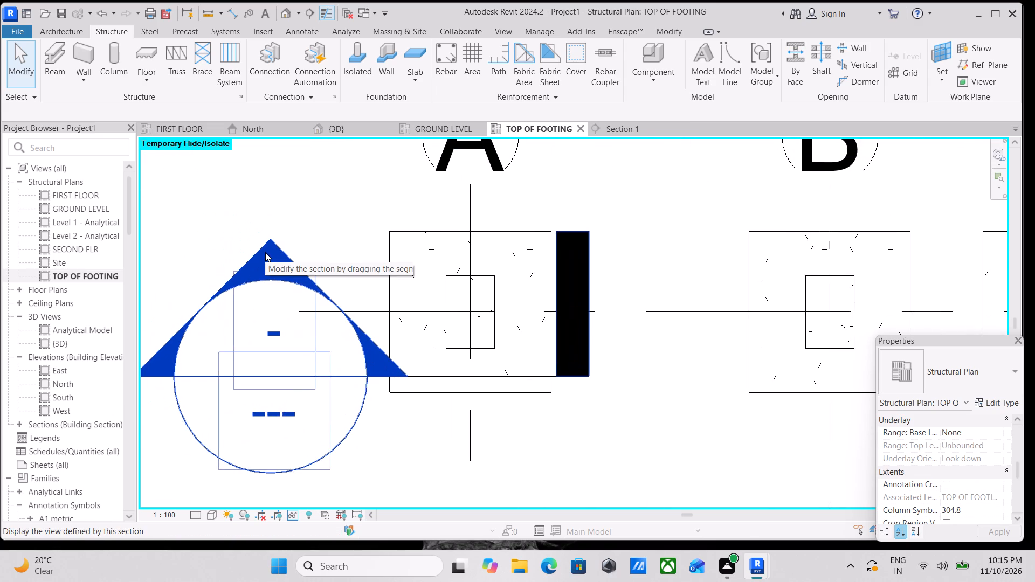
pyautogui.press('Up')
pyautogui.press('Up')
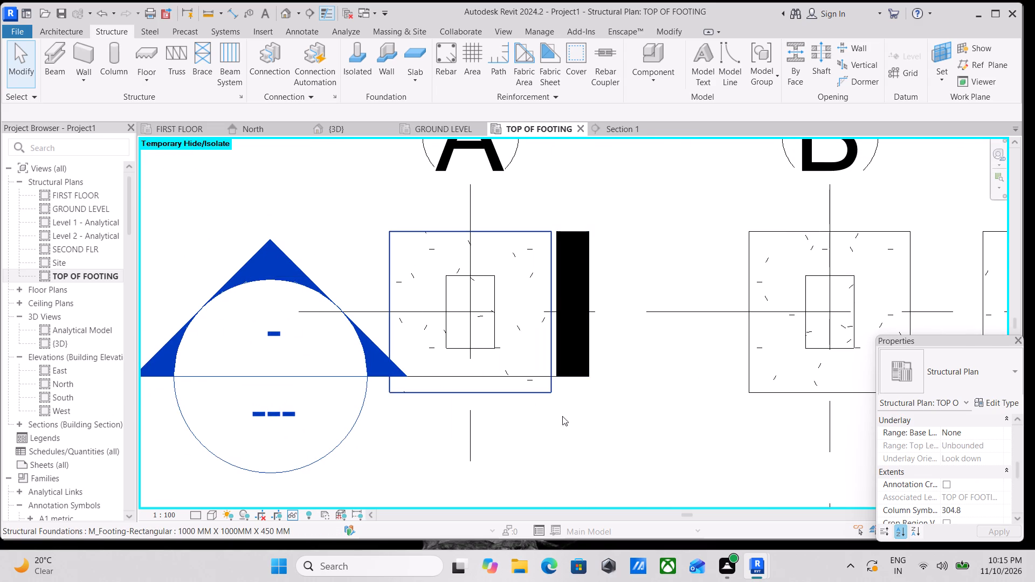
pyautogui.press('Up')
pyautogui.scroll(7, 561, 386)
pyautogui.click(550, 363)
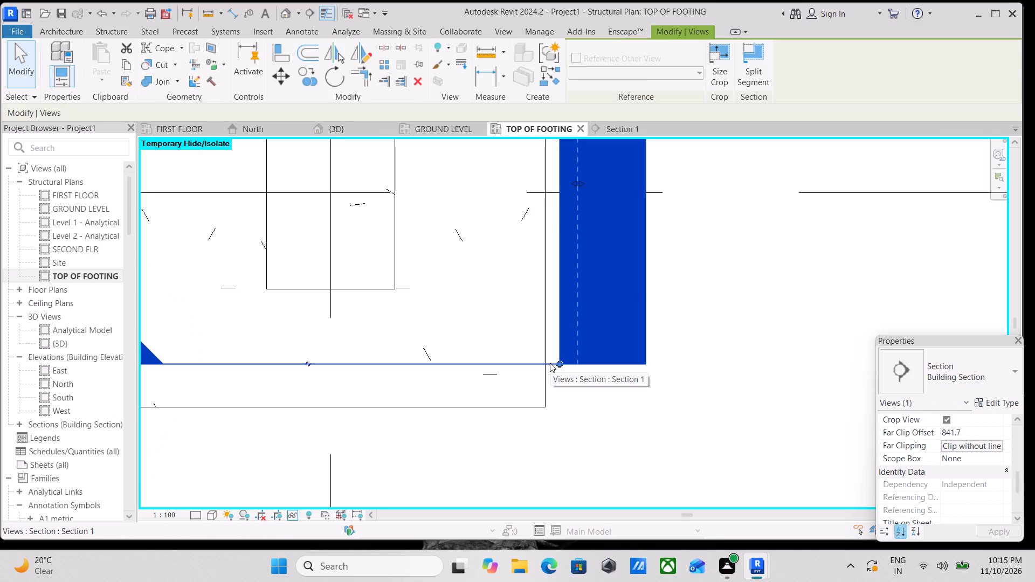
pyautogui.press('Up')
pyautogui.press('Up')
pyautogui.press('Up')
pyautogui.press('Up')
pyautogui.press('Up')
pyautogui.press('Up')
pyautogui.press('Up')
pyautogui.press('Up')
pyautogui.press('Up')
pyautogui.press('Up')
pyautogui.press('Up')
pyautogui.press('Up')
pyautogui.press('Up')
pyautogui.press('Up')
pyautogui.press('Up')
pyautogui.press('Up')
pyautogui.press('Up')
pyautogui.press('Up')
pyautogui.press('Up')
pyautogui.press('Up')
pyautogui.press('Up')
pyautogui.scroll(-5, 550, 363)
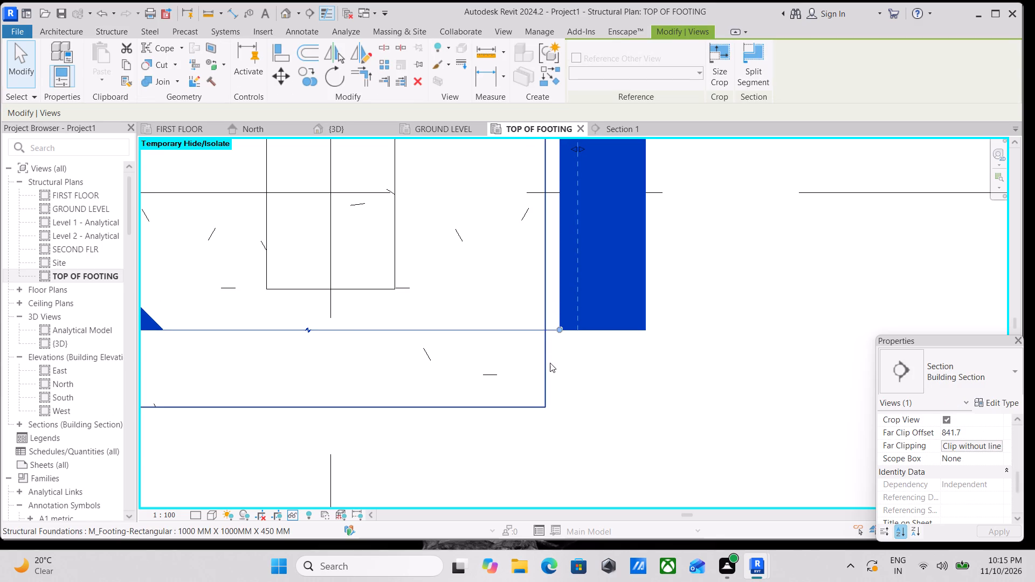
pyautogui.scroll(-4, 562, 363)
pyautogui.press('Up')
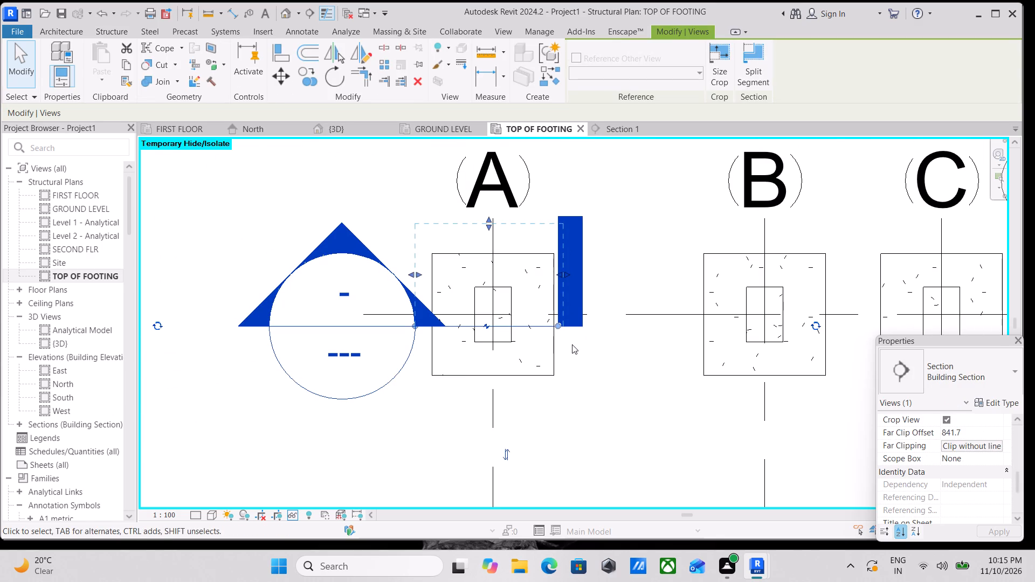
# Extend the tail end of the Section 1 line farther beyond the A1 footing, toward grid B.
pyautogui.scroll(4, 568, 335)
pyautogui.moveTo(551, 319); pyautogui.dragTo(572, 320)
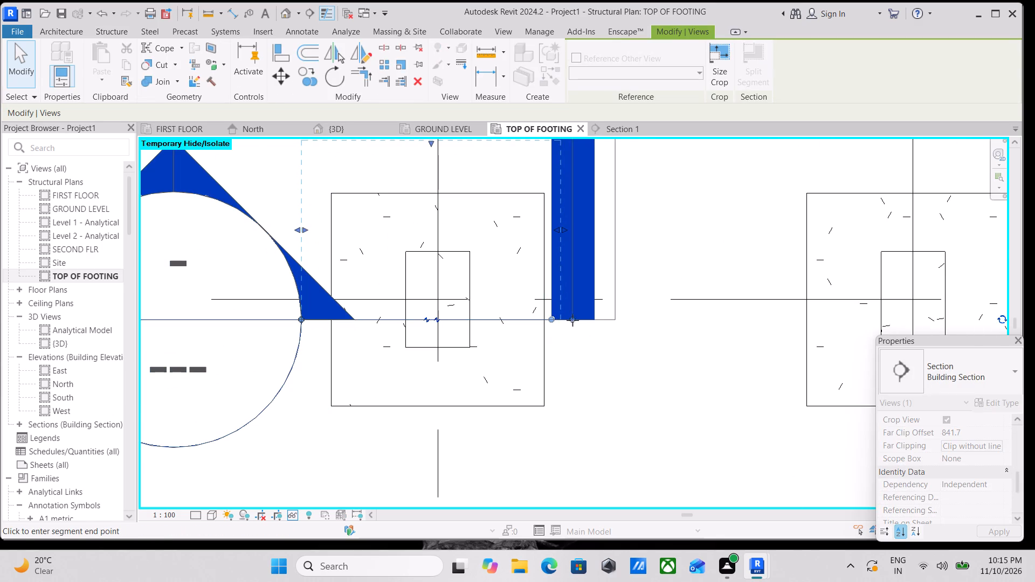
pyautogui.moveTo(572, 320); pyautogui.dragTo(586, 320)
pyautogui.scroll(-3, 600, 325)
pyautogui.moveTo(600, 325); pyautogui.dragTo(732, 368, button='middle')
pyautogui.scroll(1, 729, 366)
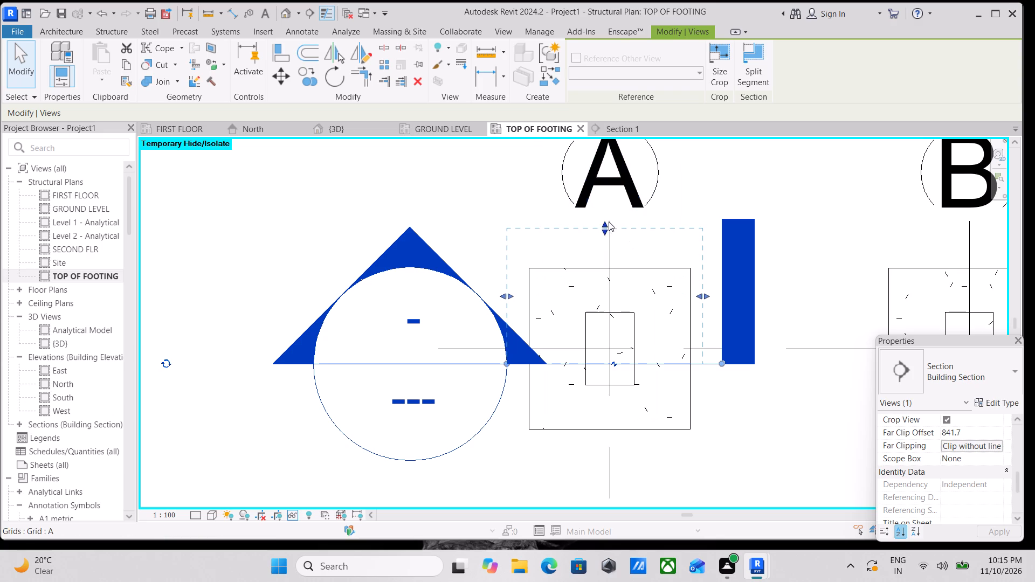
# Reduce the Section 1 view depth to a far clip offset of about 278 mm, just inside the A1 column.
pyautogui.moveTo(603, 227); pyautogui.dragTo(611, 305)
pyautogui.scroll(3, 749, 396)
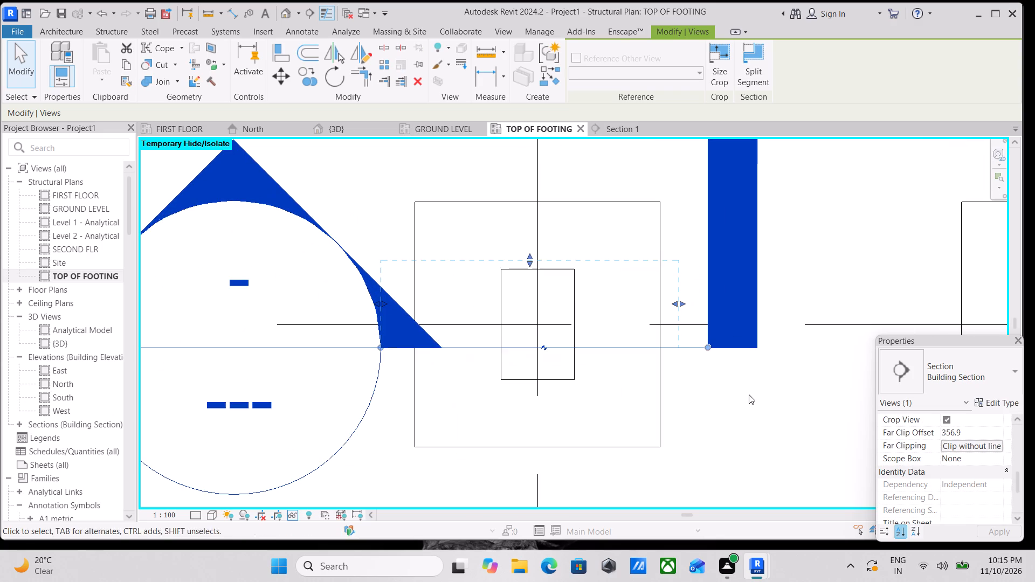
pyautogui.moveTo(522, 259); pyautogui.dragTo(529, 267)
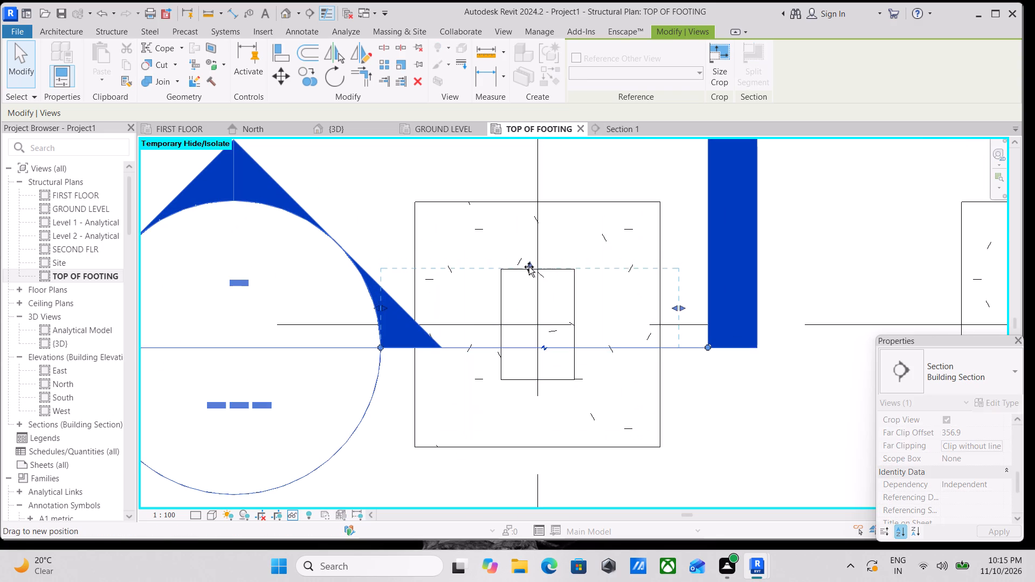
pyautogui.moveTo(529, 267); pyautogui.dragTo(529, 278)
# Pull the grid B side of the Section 1 extent inside the A1 footing and shorten the line's tail end to the footing edge.
pyautogui.moveTo(669, 309); pyautogui.dragTo(666, 309)
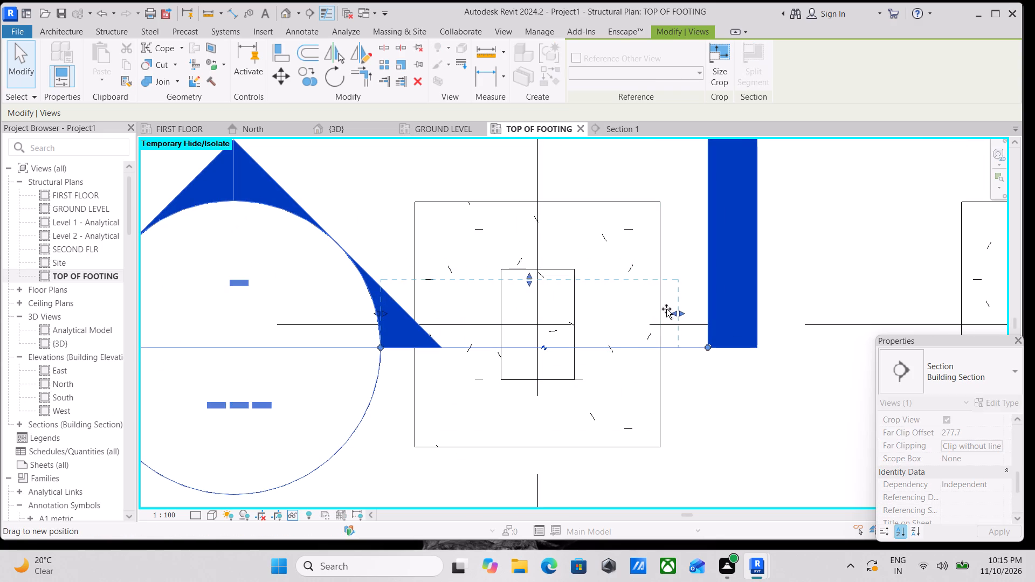
pyautogui.moveTo(666, 309); pyautogui.dragTo(612, 311)
pyautogui.moveTo(709, 351); pyautogui.dragTo(678, 351)
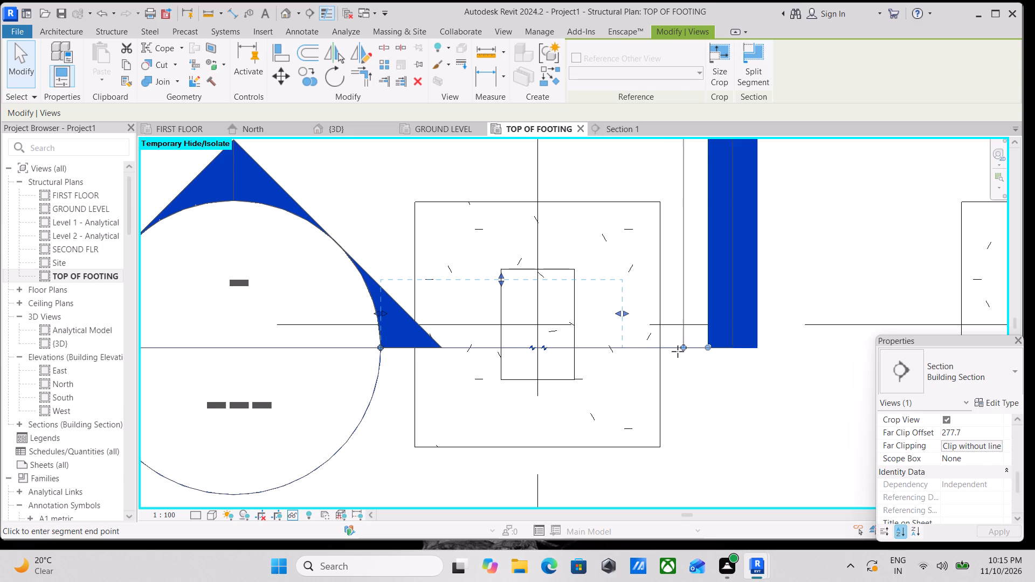
pyautogui.moveTo(678, 351); pyautogui.dragTo(653, 352)
# Pull the head side of the Section 1 extent inside the A1 footing and bring the section head up to the footing edge.
pyautogui.scroll(-2, 653, 359)
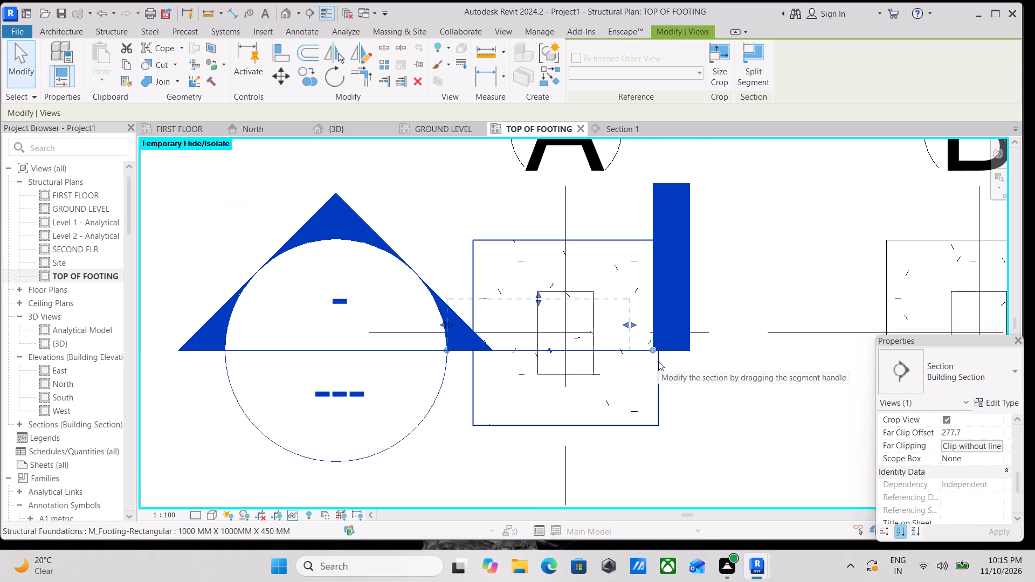
pyautogui.scroll(3, 474, 416)
pyautogui.scroll(2, 413, 294)
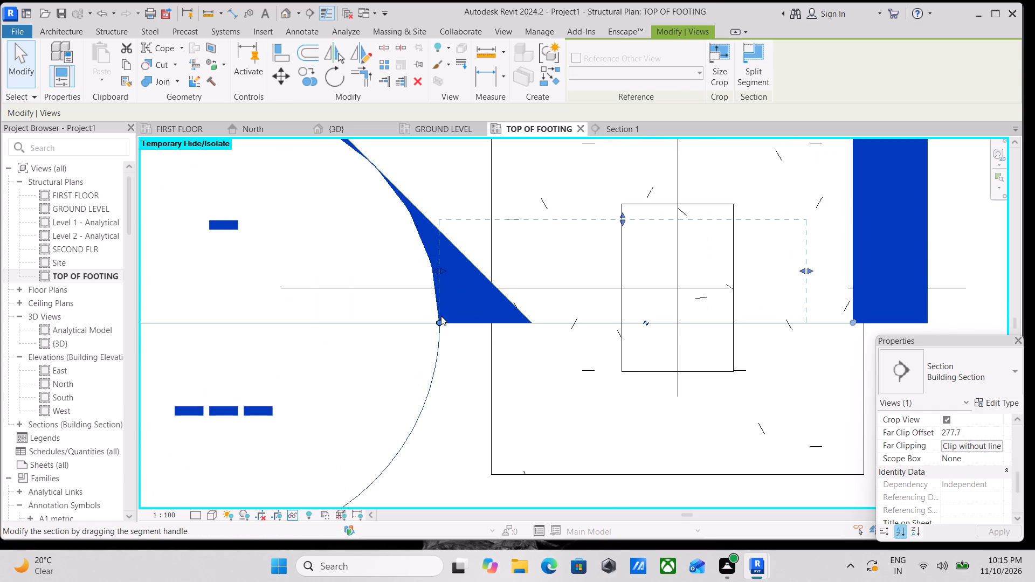
pyautogui.moveTo(436, 271); pyautogui.dragTo(533, 285)
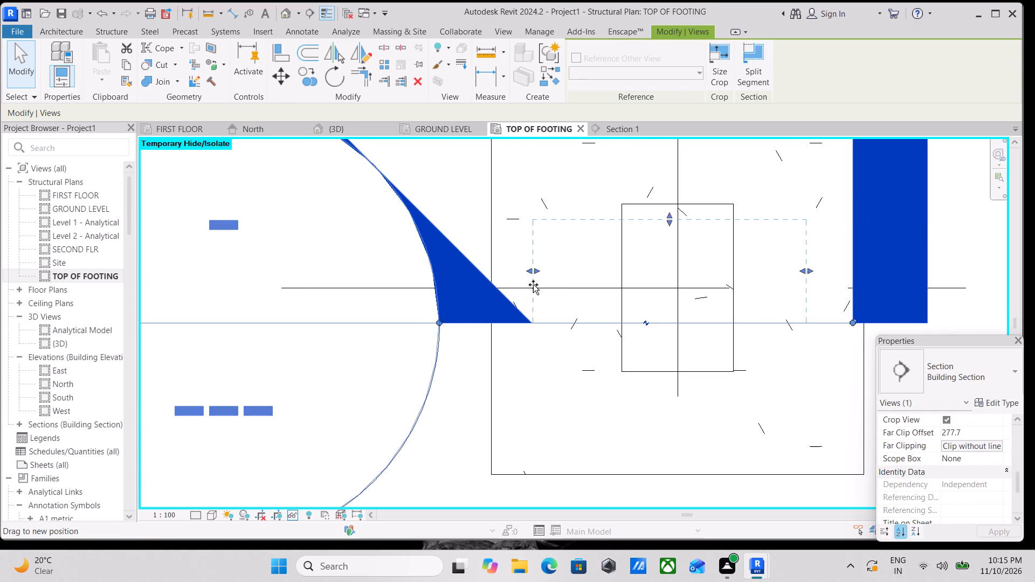
pyautogui.moveTo(533, 285); pyautogui.dragTo(545, 285)
pyautogui.moveTo(436, 328); pyautogui.dragTo(454, 329)
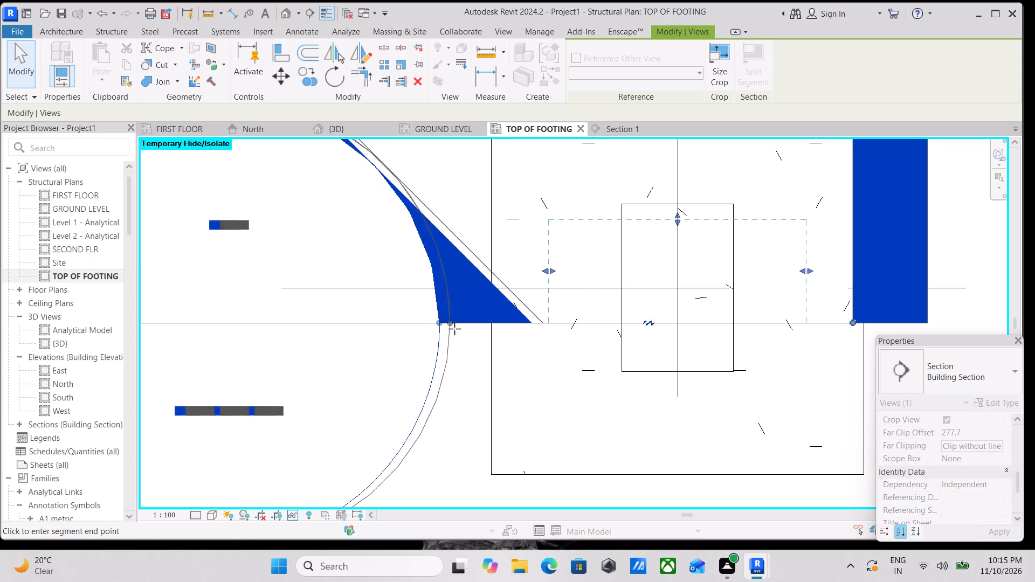
pyautogui.moveTo(454, 329); pyautogui.dragTo(481, 329)
pyautogui.scroll(-4, 494, 331)
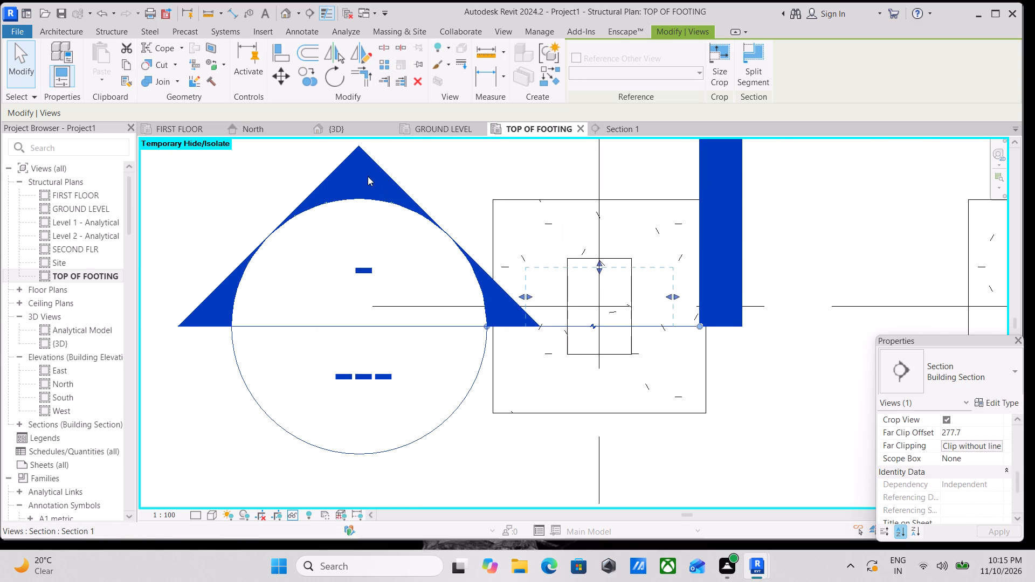
# Go to the view of the adjusted section and examine the A1 column from its footing to its top.
pyautogui.rightClick(366, 176)
pyautogui.click(421, 239)
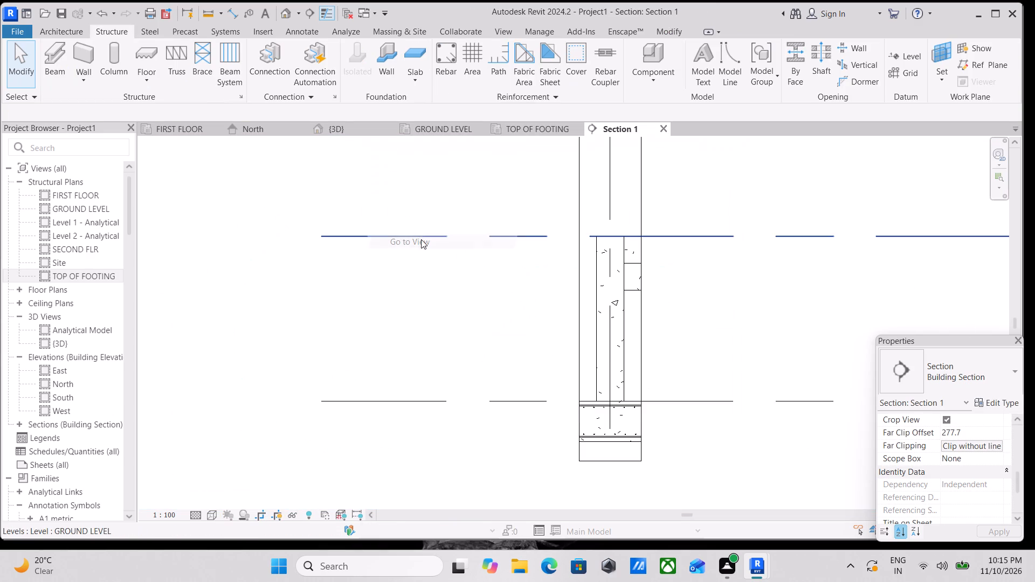
pyautogui.scroll(-2, 587, 286)
pyautogui.moveTo(587, 286); pyautogui.dragTo(543, 234, button='middle')
pyautogui.scroll(2, 579, 282)
pyautogui.moveTo(553, 241); pyautogui.dragTo(553, 241, button='middle')
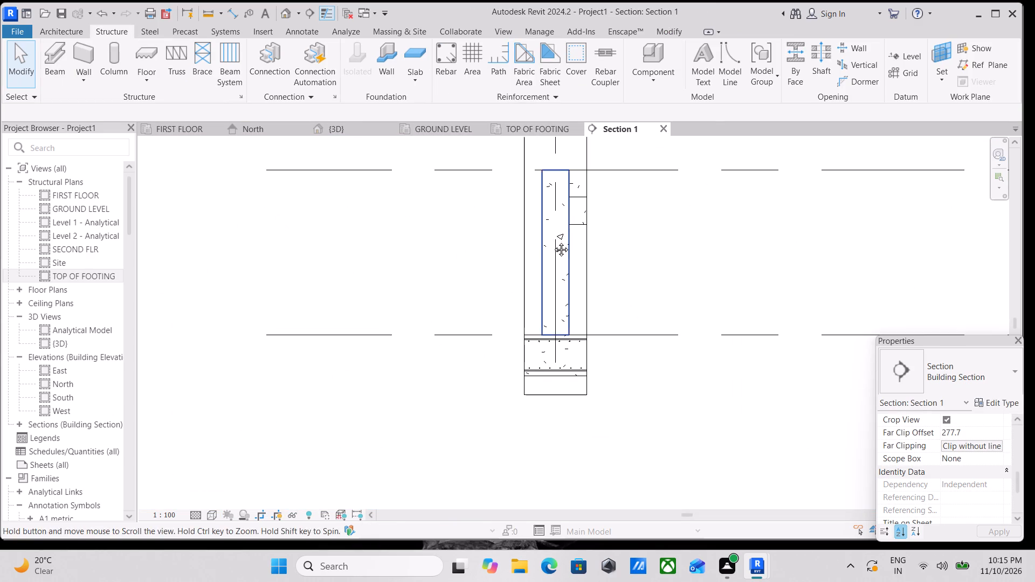
pyautogui.moveTo(553, 241); pyautogui.dragTo(573, 289, button='middle')
pyautogui.scroll(2, 573, 289)
pyautogui.scroll(1, 586, 246)
pyautogui.middleClick(586, 248)
pyautogui.scroll(2, 584, 245)
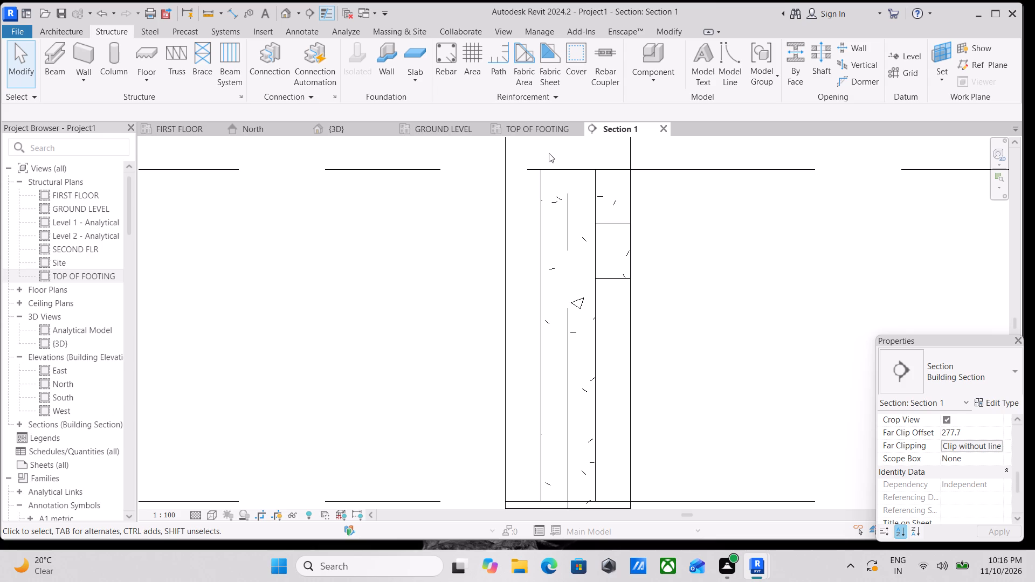
pyautogui.scroll(3, 549, 154)
pyautogui.middleClick(550, 168)
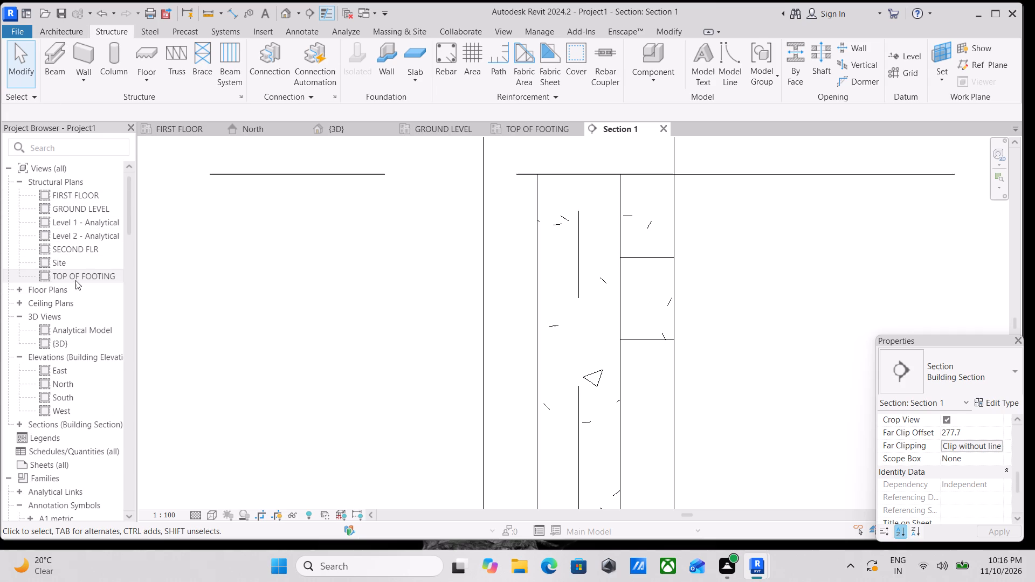
pyautogui.scroll(2, 579, 190)
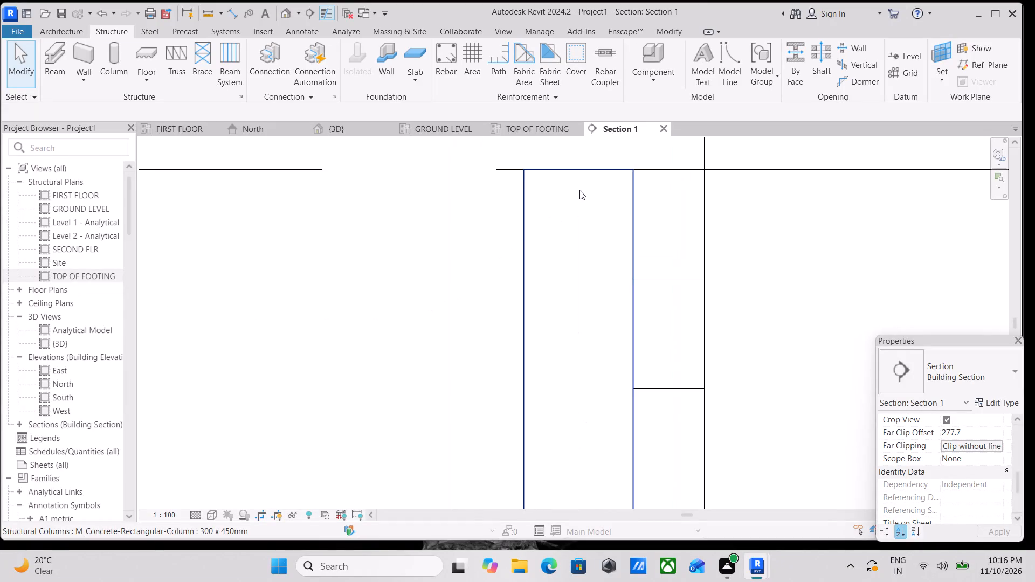
pyautogui.moveTo(578, 191); pyautogui.dragTo(503, 250, button='middle')
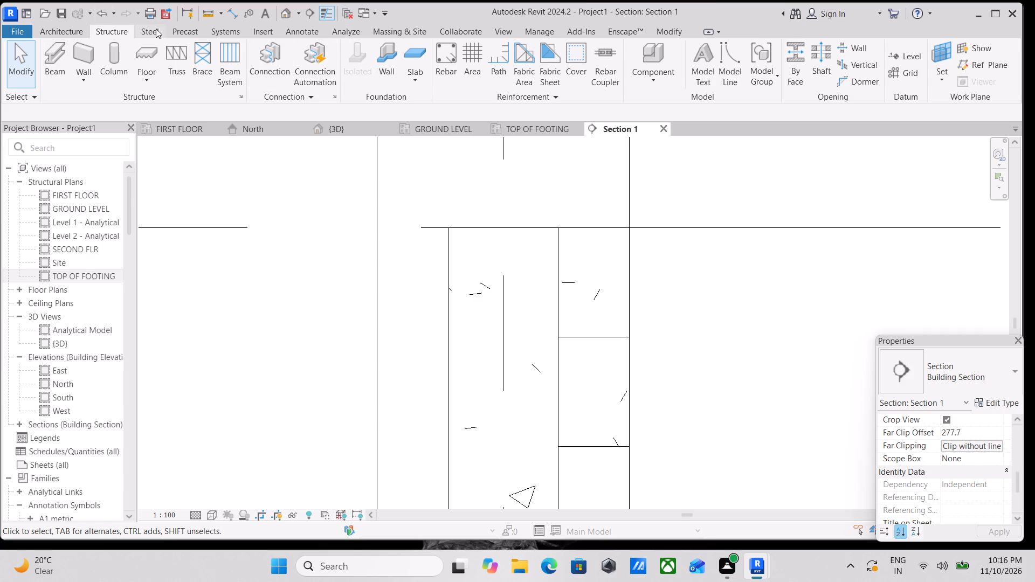
# Check the rebar cover setting of the A1 column in Section 1 with the Edit Rebar Cover tool.
pyautogui.click(54, 35)
pyautogui.click(103, 31)
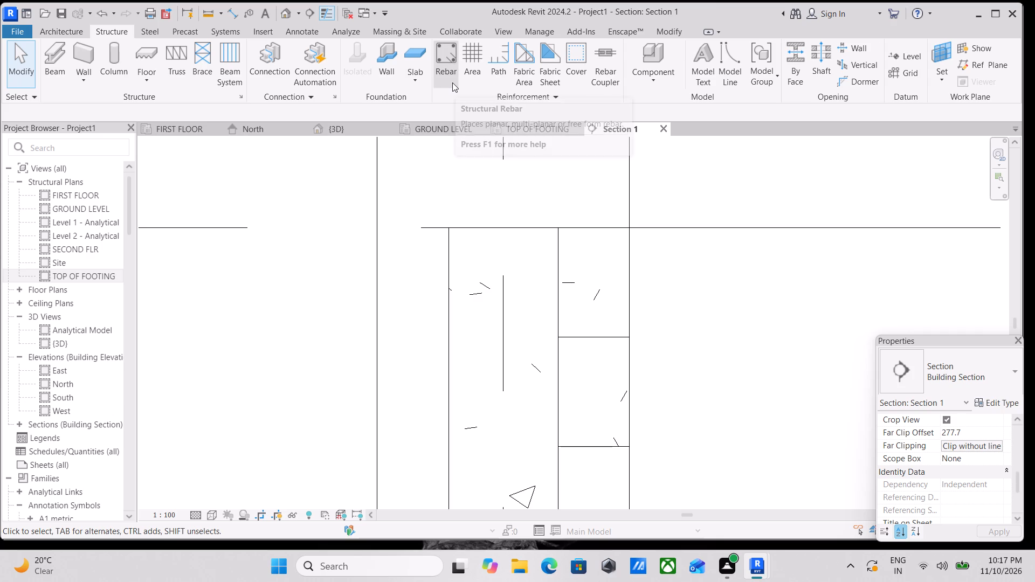
pyautogui.click(575, 72)
pyautogui.scroll(3, 452, 278)
pyautogui.scroll(-3, 449, 275)
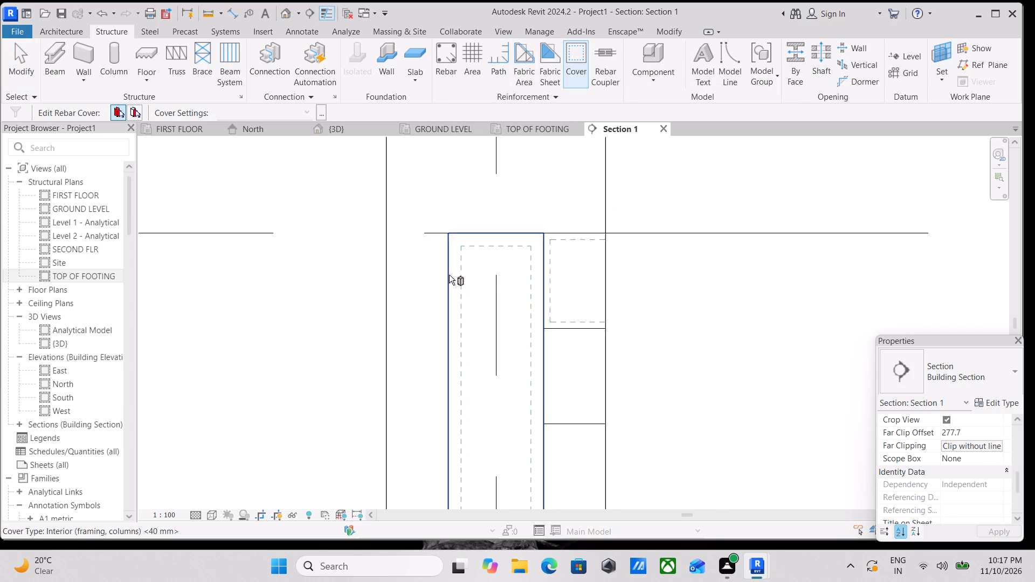
pyautogui.scroll(-5, 449, 275)
pyautogui.moveTo(458, 271); pyautogui.dragTo(477, 124, button='middle')
pyautogui.scroll(-3, 523, 239)
pyautogui.scroll(4, 473, 416)
pyautogui.scroll(1, 507, 339)
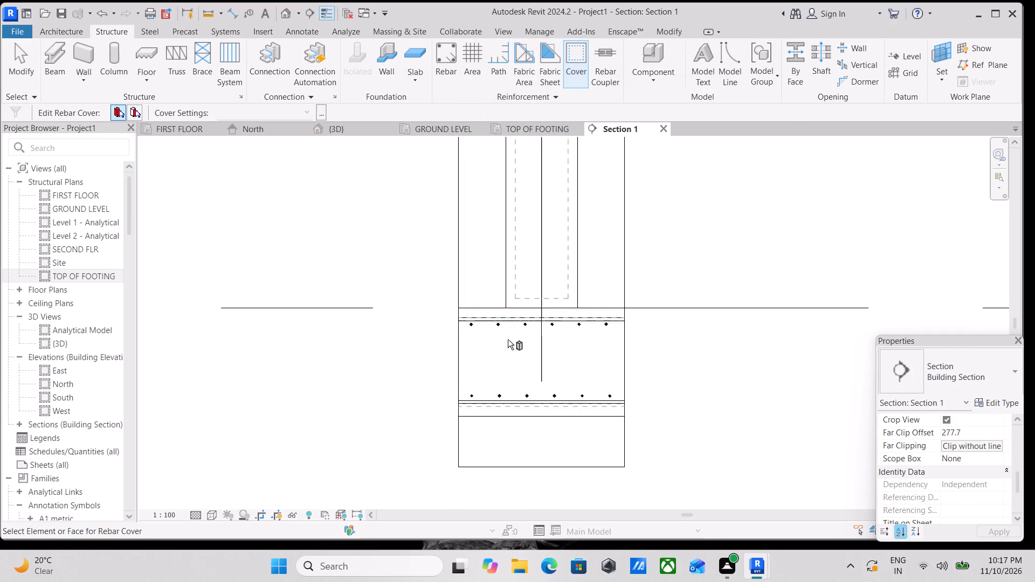
pyautogui.scroll(3, 508, 339)
pyautogui.moveTo(507, 343); pyautogui.dragTo(481, 393, button='middle')
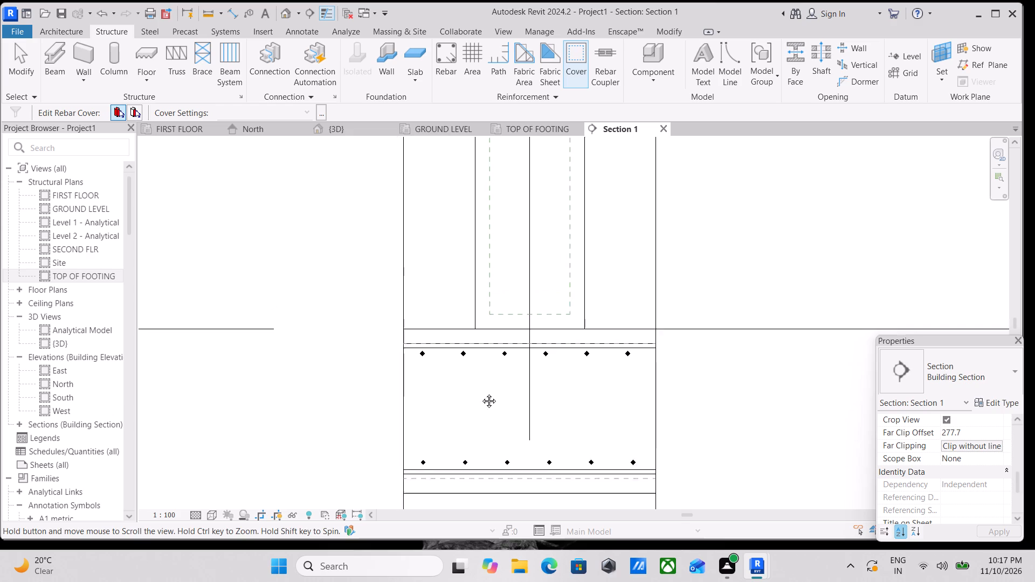
pyautogui.moveTo(481, 393); pyautogui.dragTo(483, 557, button='middle')
pyautogui.moveTo(517, 265); pyautogui.dragTo(501, 421, button='middle')
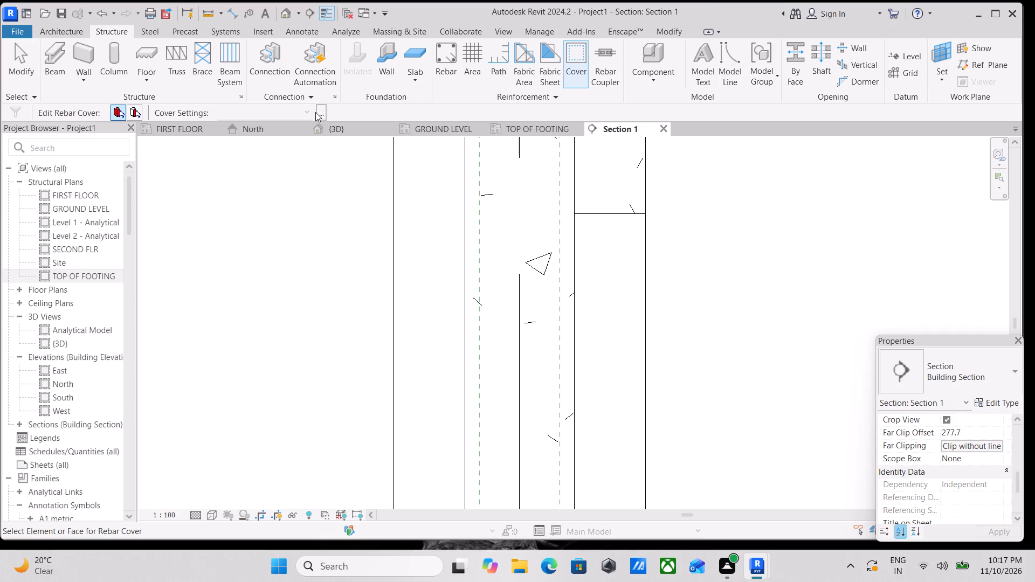
pyautogui.scroll(-3, 474, 253)
pyautogui.moveTo(474, 252); pyautogui.dragTo(482, 413, button='middle')
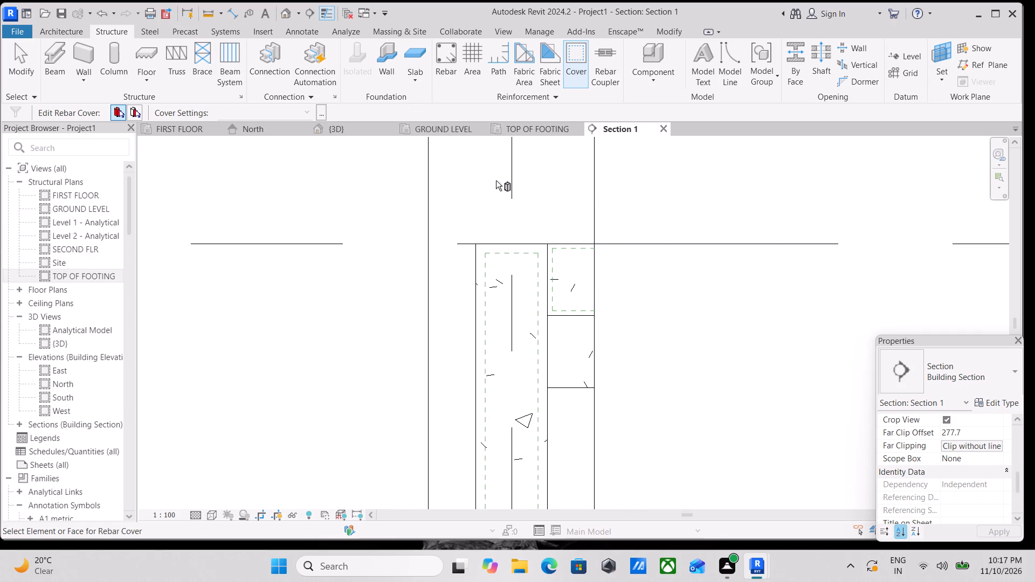
pyautogui.scroll(3, 475, 255)
pyautogui.click(475, 255)
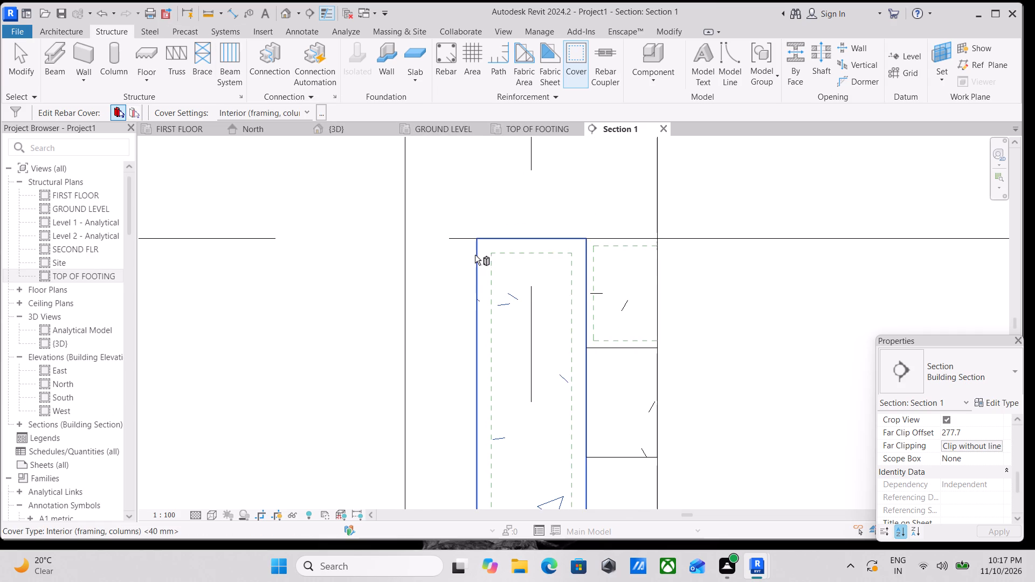
# Place a single 13M rebar tie of shape M_T1 horizontally across the A1 column, just below its top.
pyautogui.click(450, 63)
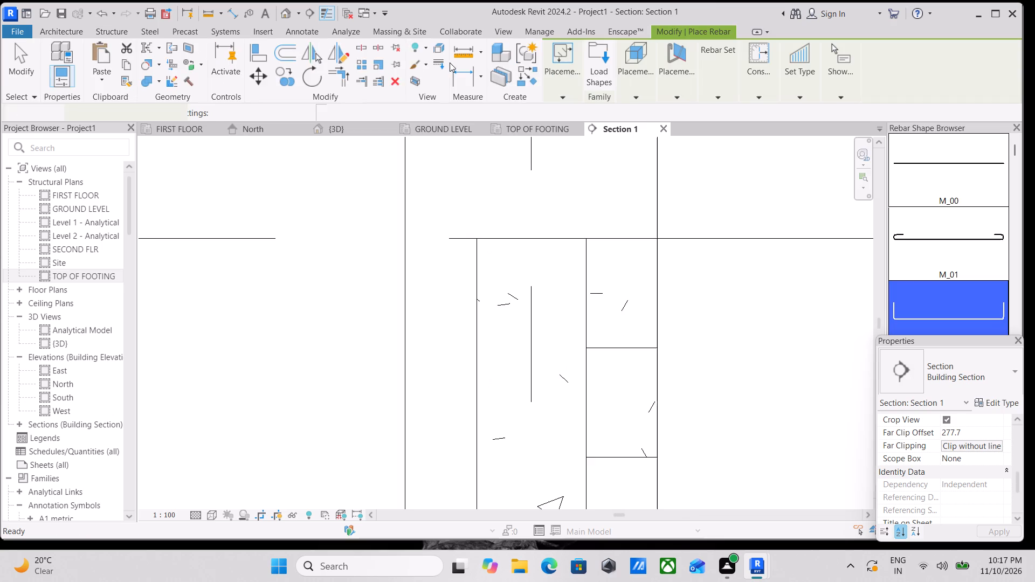
pyautogui.scroll(-2, 509, 339)
pyautogui.moveTo(505, 330); pyautogui.dragTo(472, 253, button='middle')
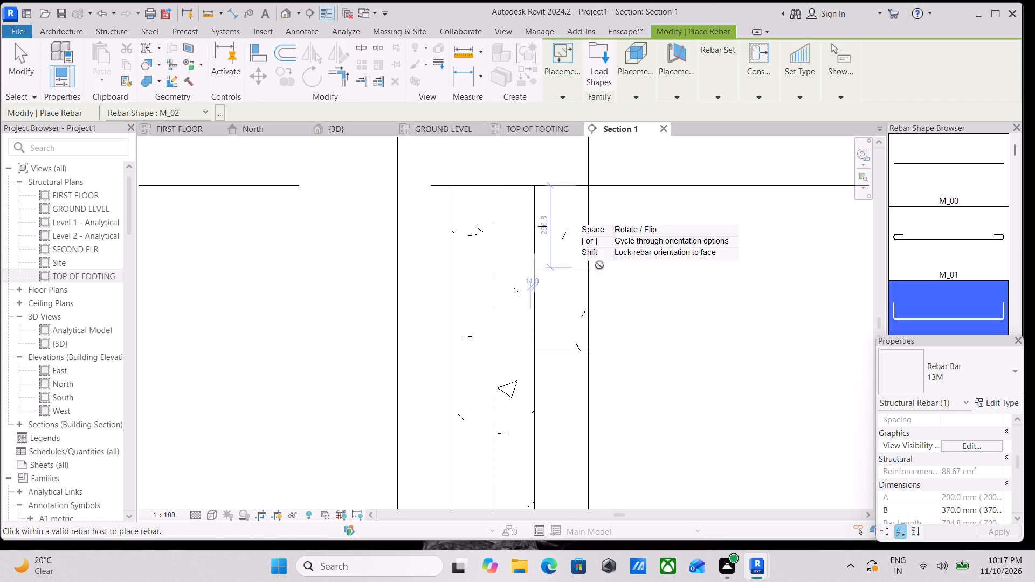
pyautogui.scroll(6, 930, 246)
pyautogui.scroll(3, 930, 172)
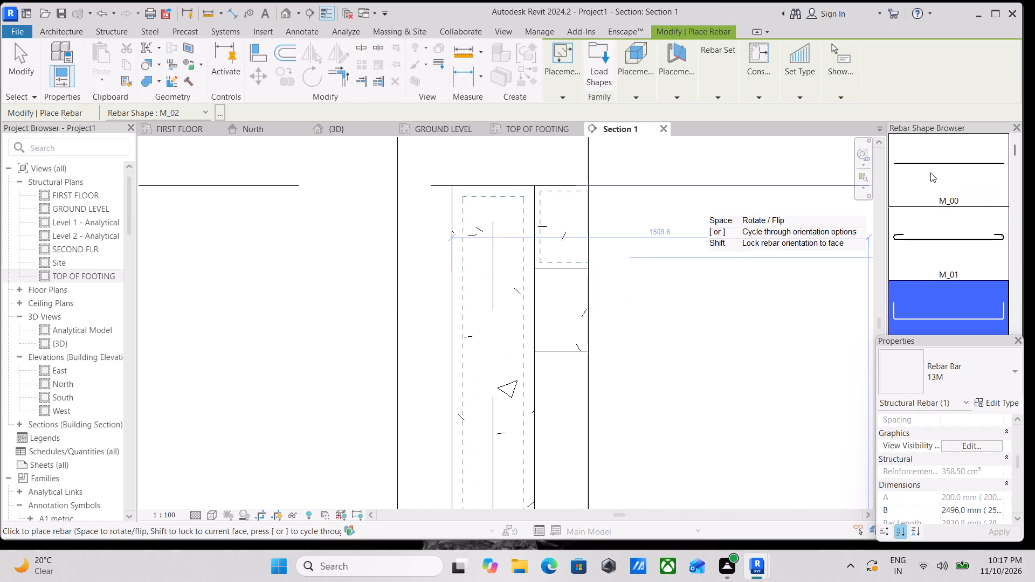
pyautogui.scroll(-19, 937, 228)
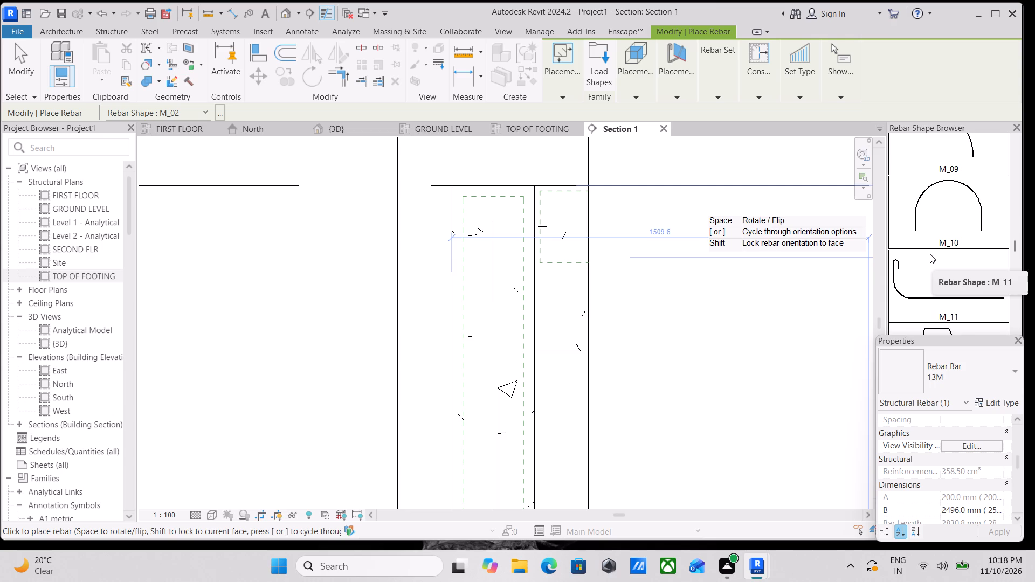
pyautogui.scroll(-2, 855, 332)
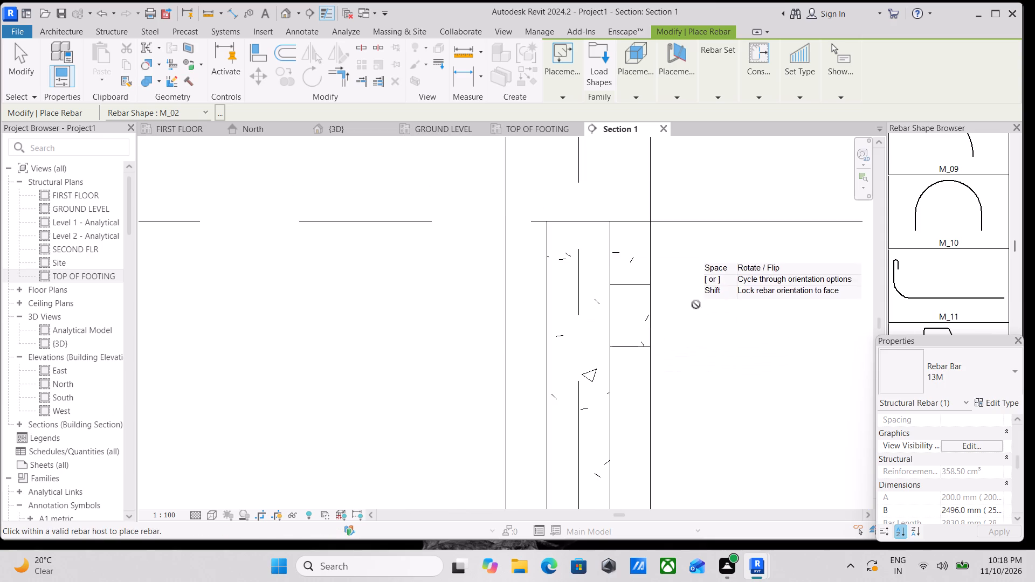
pyautogui.scroll(2, 562, 296)
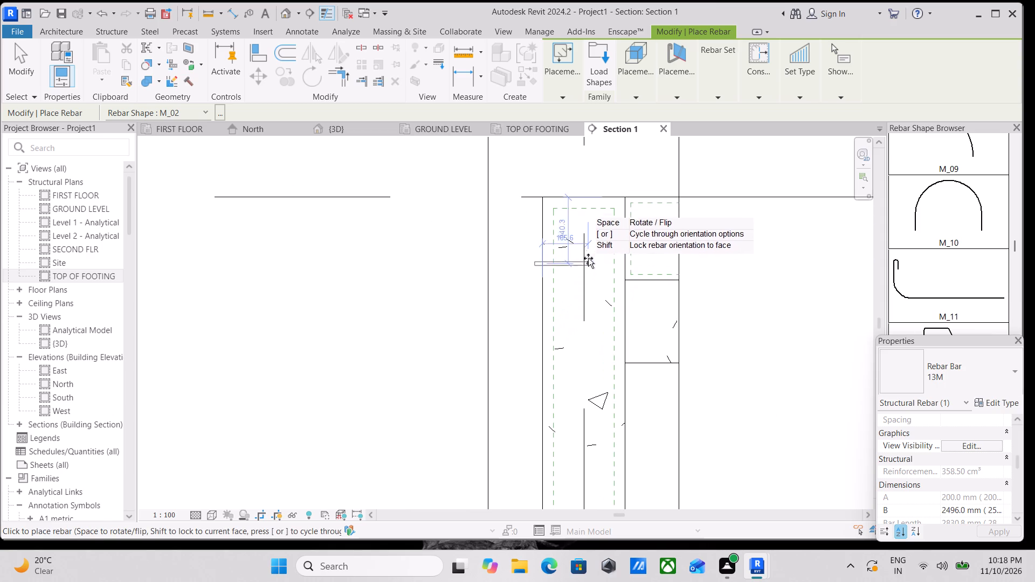
pyautogui.scroll(-8, 967, 285)
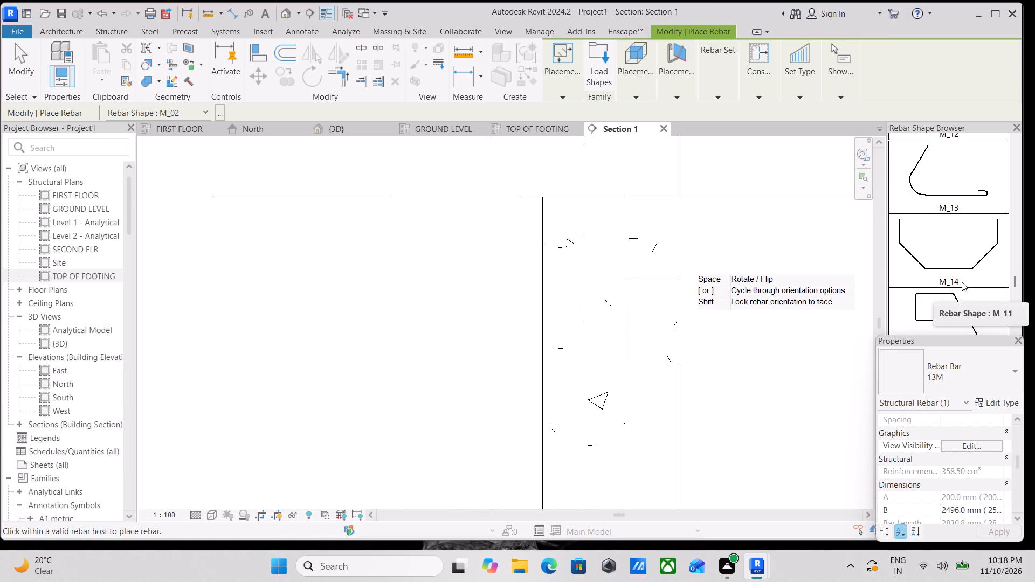
pyautogui.scroll(-10, 962, 282)
pyautogui.scroll(16, 964, 288)
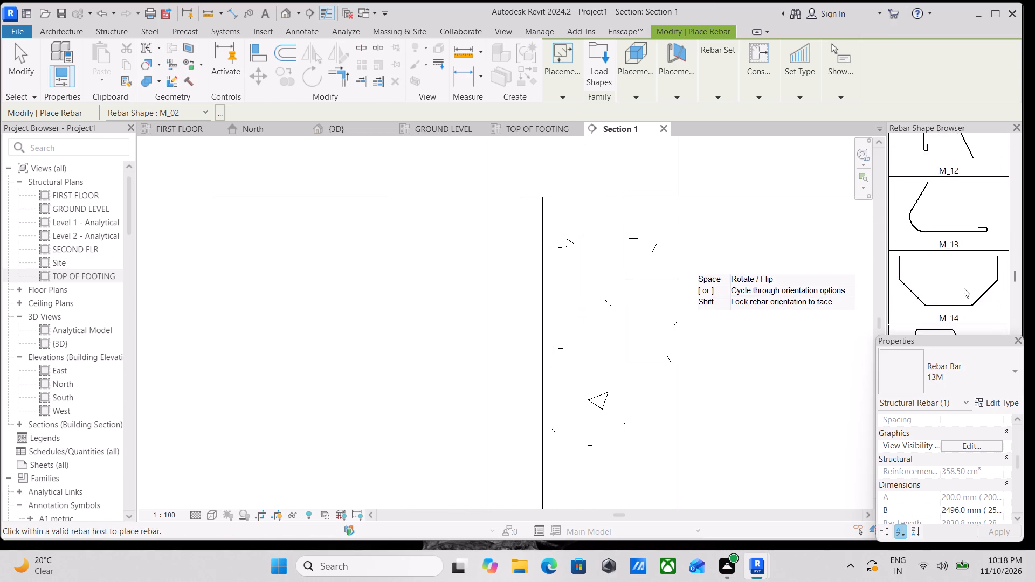
pyautogui.scroll(19, 964, 288)
pyautogui.scroll(3, 958, 262)
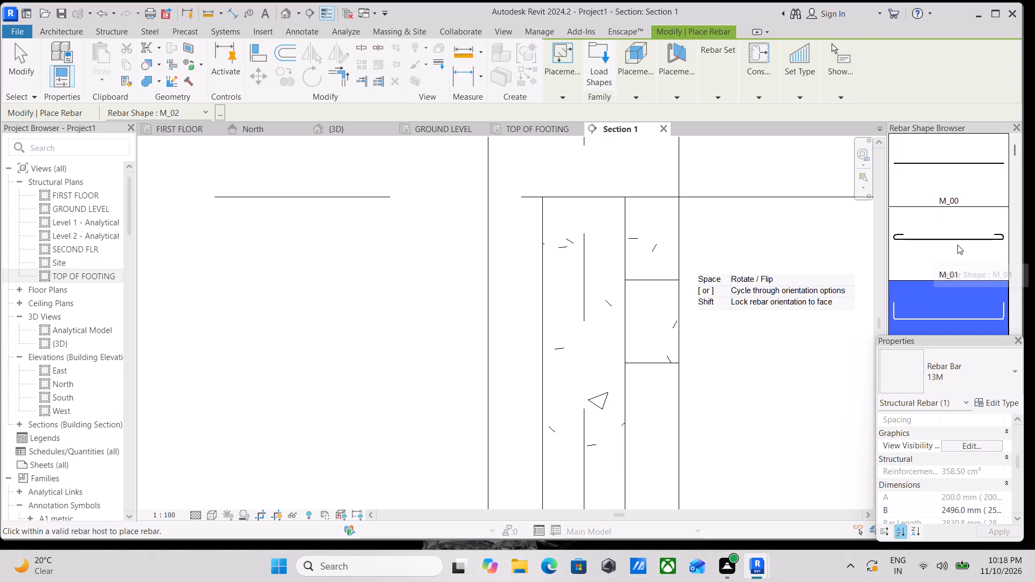
pyautogui.scroll(-16, 958, 244)
pyautogui.scroll(-5, 955, 280)
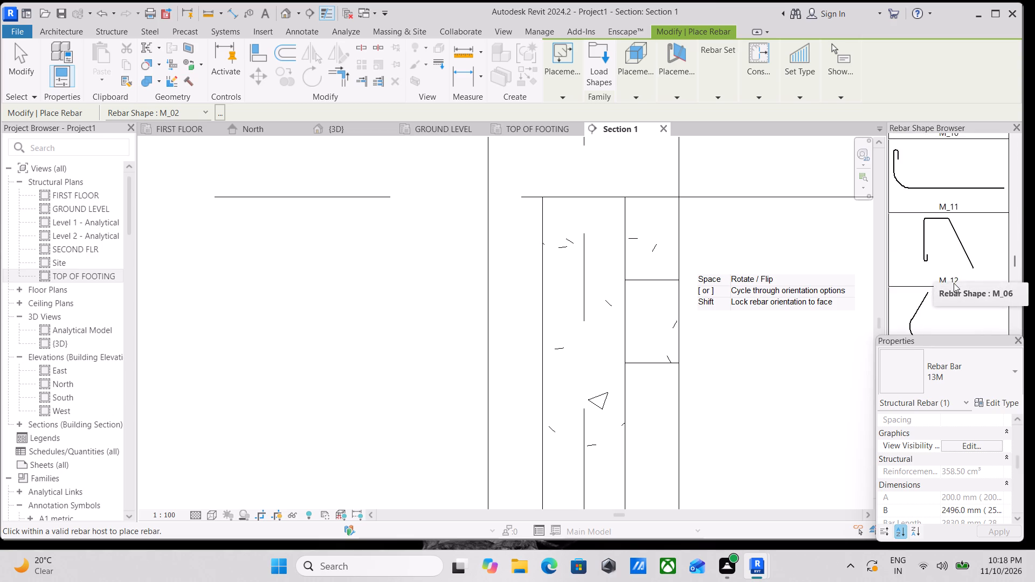
pyautogui.scroll(-20, 954, 283)
pyautogui.scroll(-17, 954, 283)
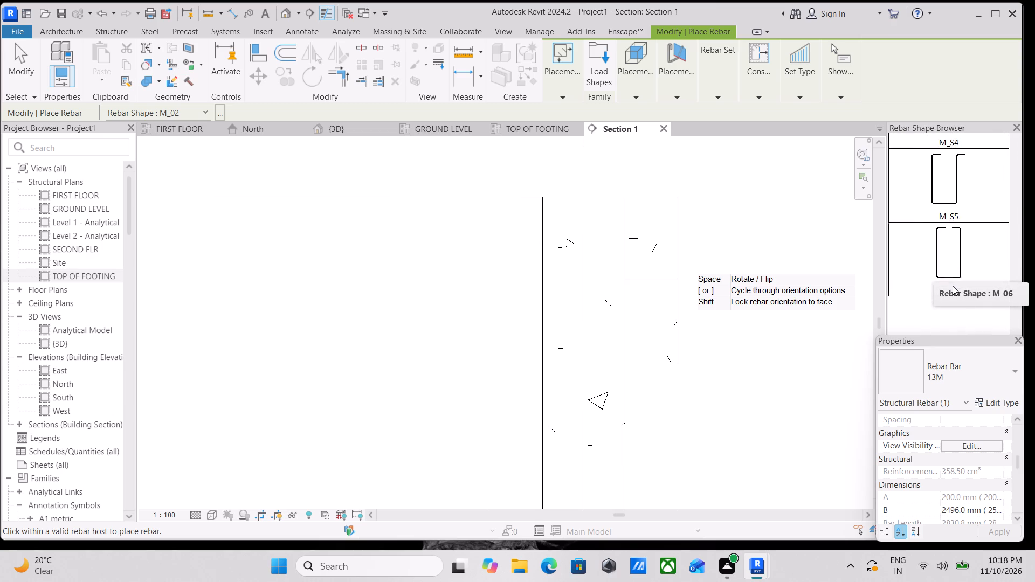
pyautogui.scroll(-5, 953, 286)
pyautogui.click(957, 228)
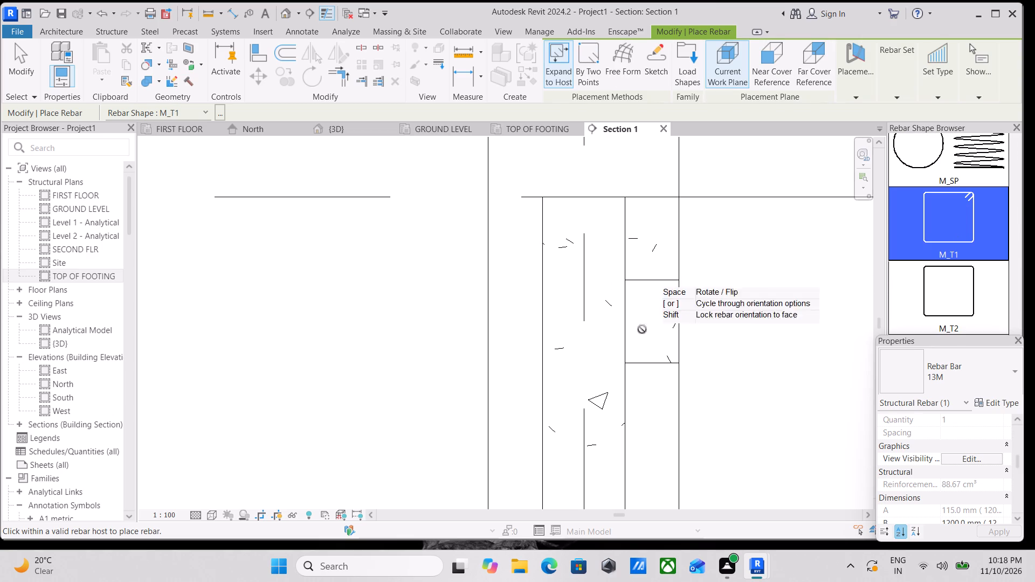
pyautogui.scroll(6, 552, 271)
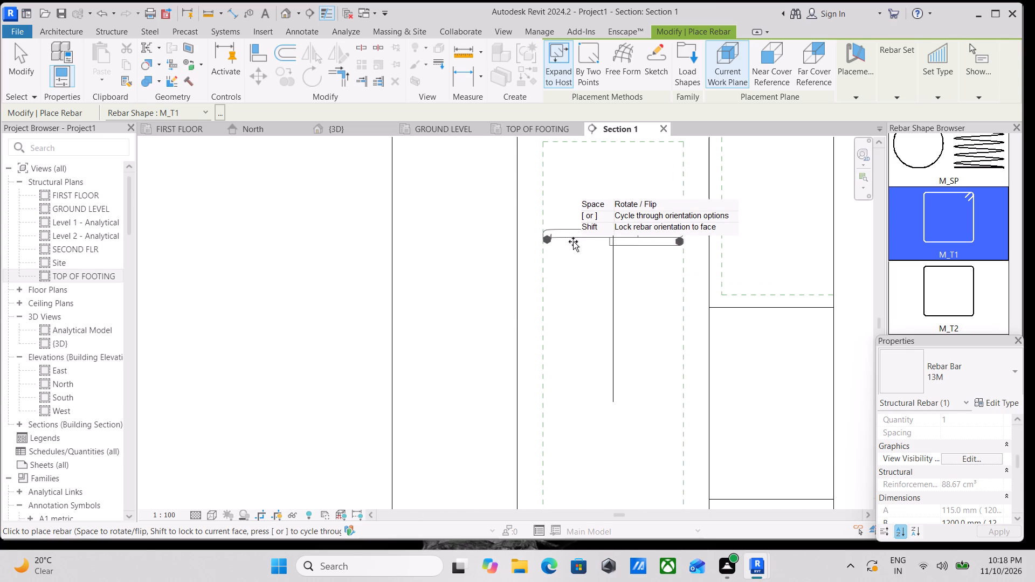
pyautogui.moveTo(586, 223); pyautogui.dragTo(591, 314, button='middle')
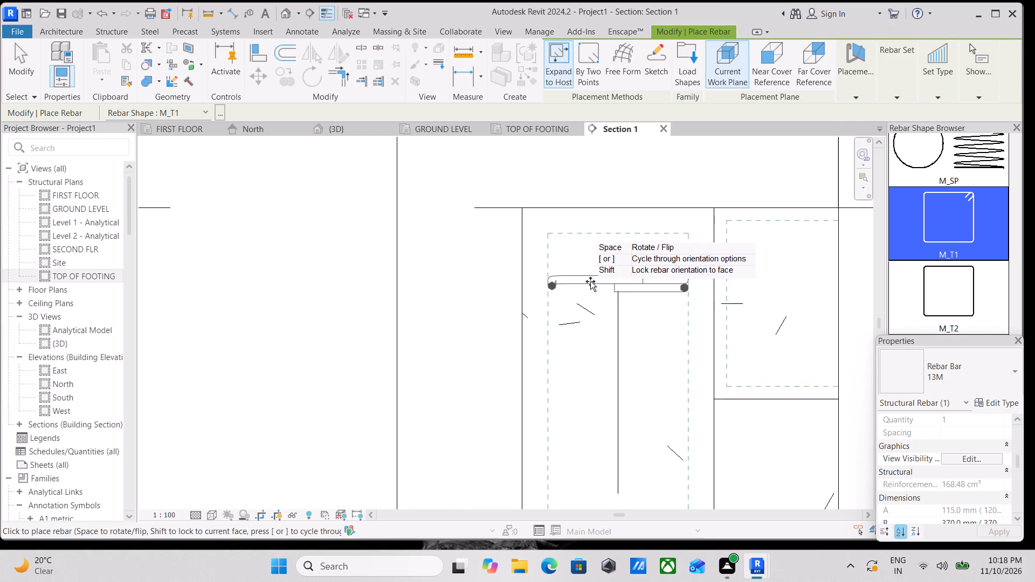
pyautogui.click(575, 302)
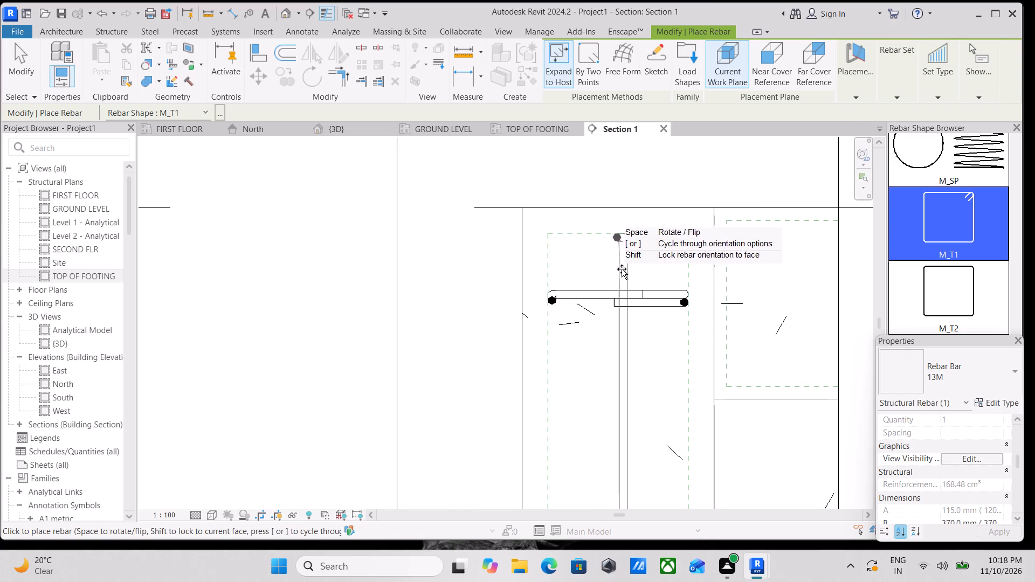
pyautogui.press('Escape')
pyautogui.scroll(2, 610, 293)
pyautogui.press('Escape')
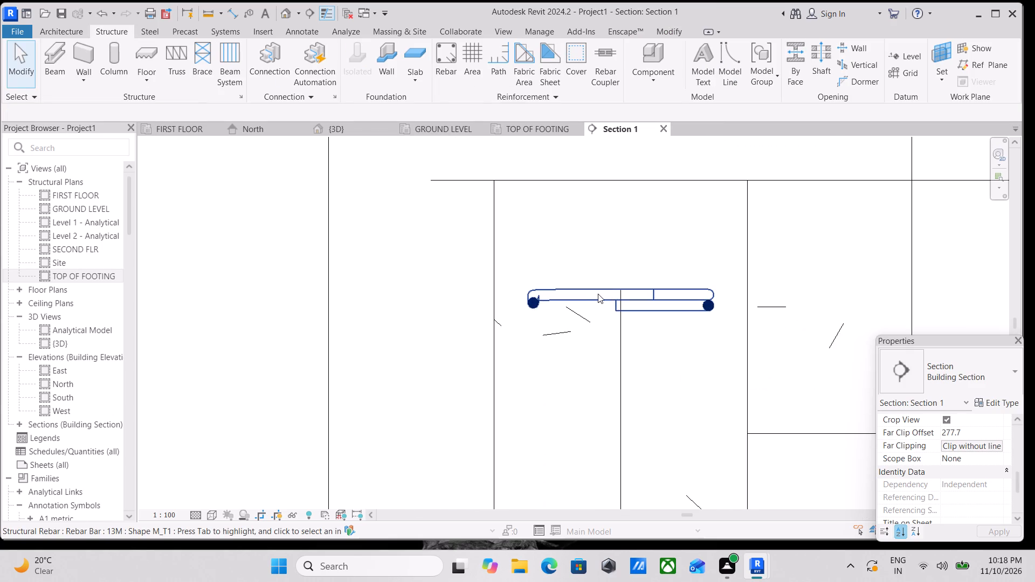
# Open the column tie's sketch in the TOP OF FOOTING floor plan, examine it against the column outline, and finish the sketch.
pyautogui.doubleClick(598, 294)
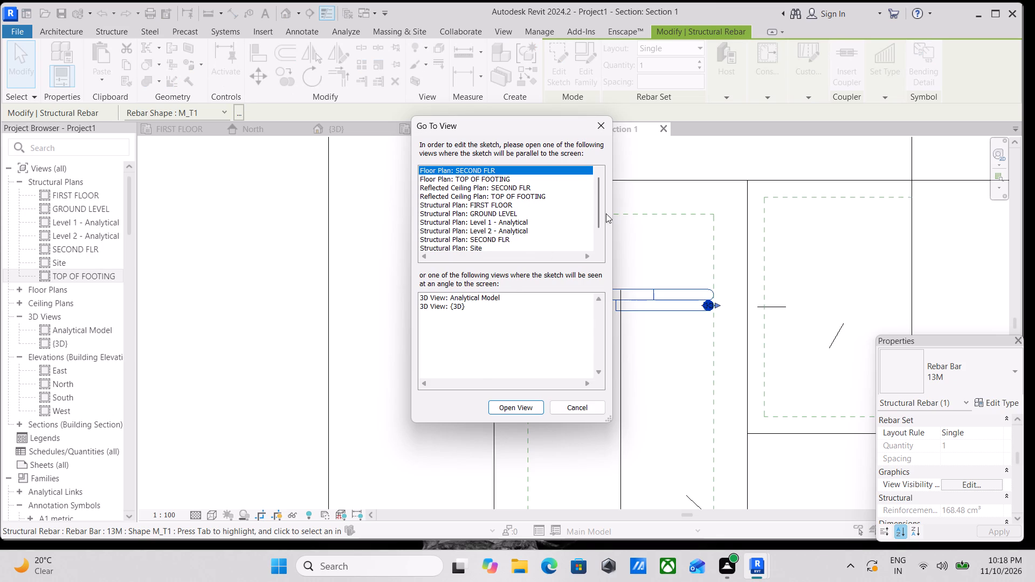
pyautogui.scroll(3, 507, 175)
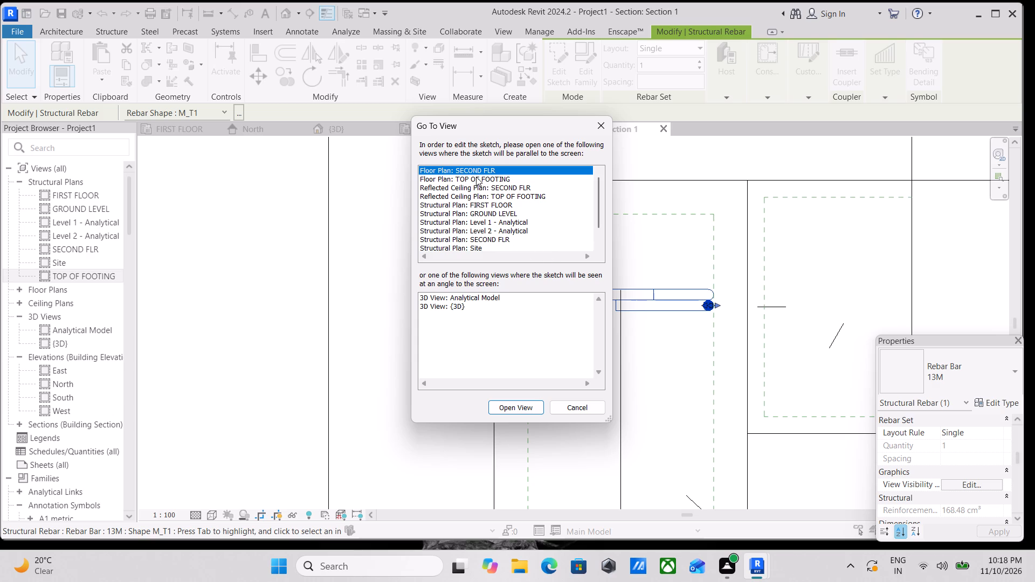
pyautogui.click(476, 177)
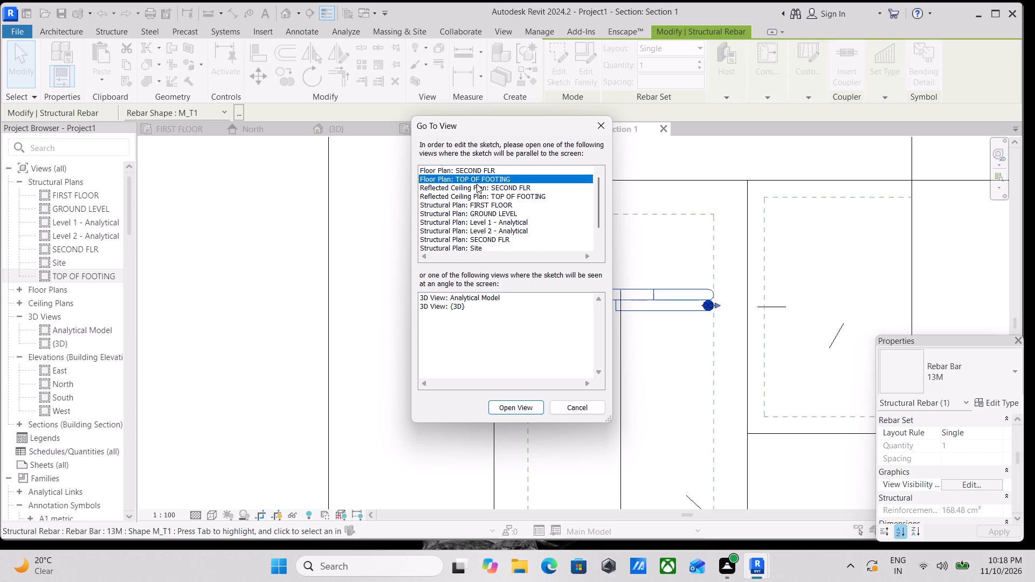
pyautogui.click(505, 408)
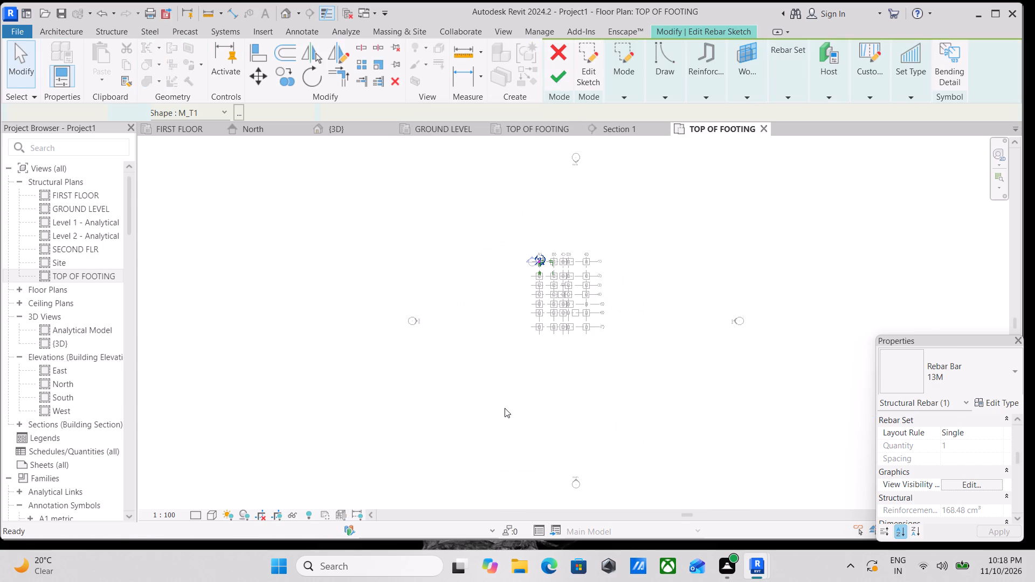
pyautogui.scroll(17, 548, 207)
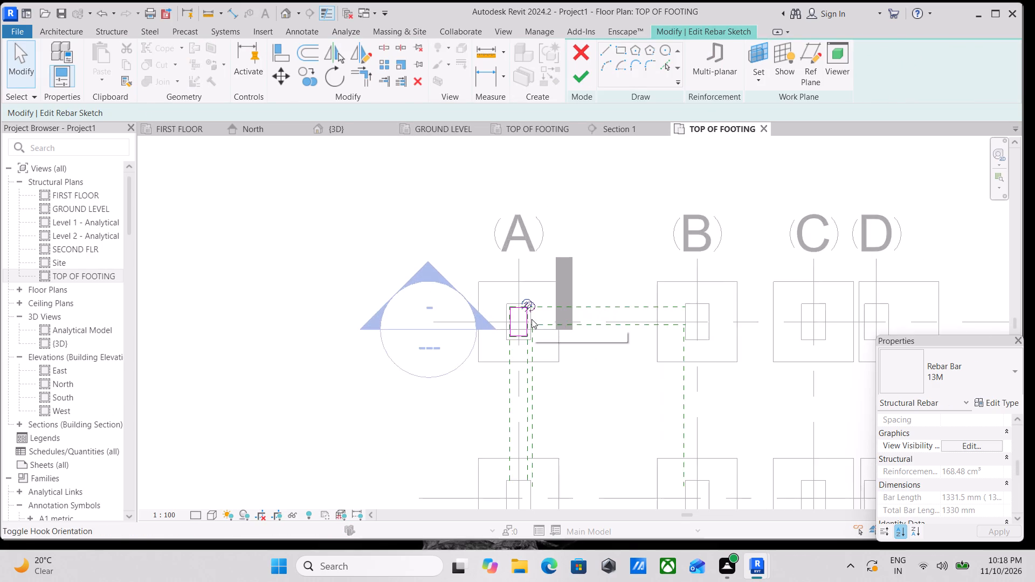
pyautogui.scroll(9, 532, 319)
pyautogui.moveTo(513, 318); pyautogui.dragTo(484, 378, button='middle')
pyautogui.scroll(1, 484, 377)
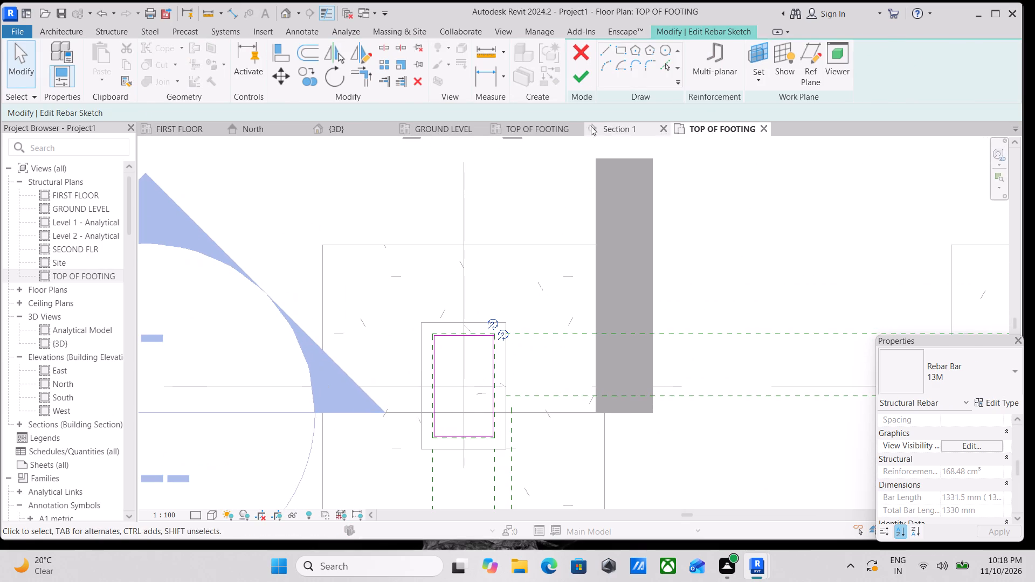
pyautogui.click(591, 72)
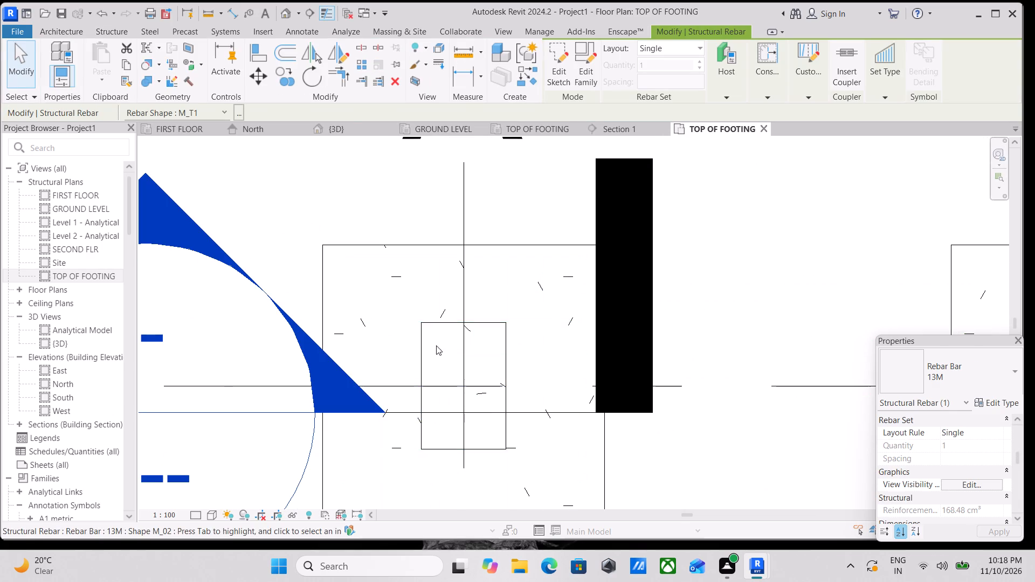
pyautogui.scroll(-4, 436, 337)
# Open the A1 column tie's sketch from Section 1 in the GROUND LEVEL structural plan and examine it against the column's cover lines.
pyautogui.click(620, 127)
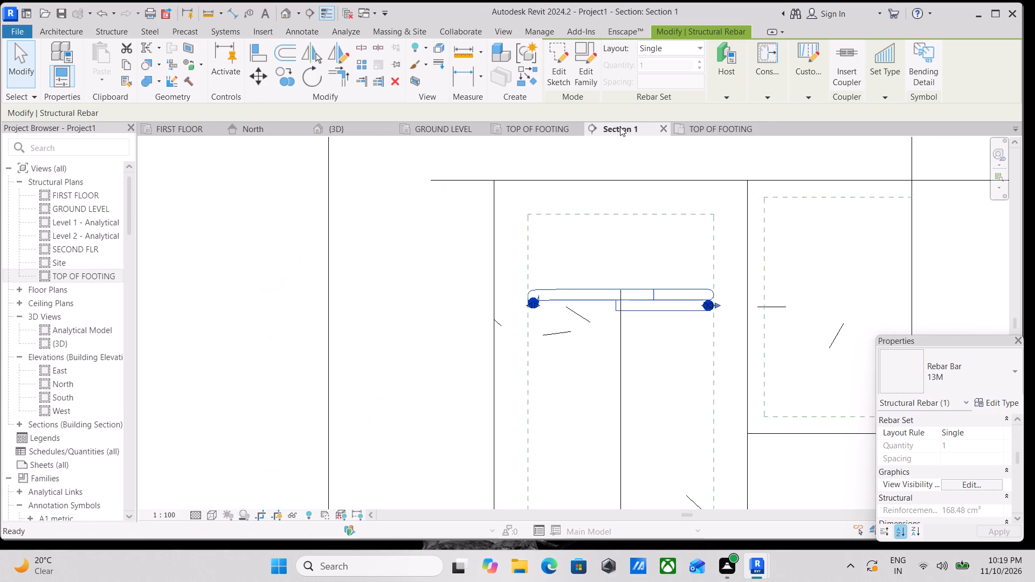
pyautogui.scroll(-1, 623, 234)
pyautogui.moveTo(619, 239); pyautogui.dragTo(584, 209, button='middle')
pyautogui.doubleClick(608, 261)
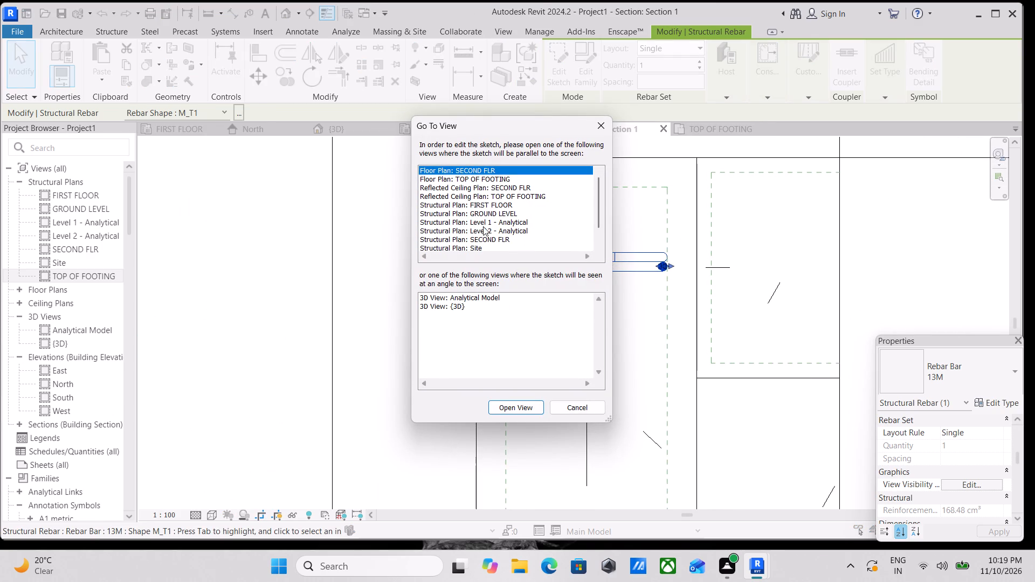
pyautogui.click(471, 212)
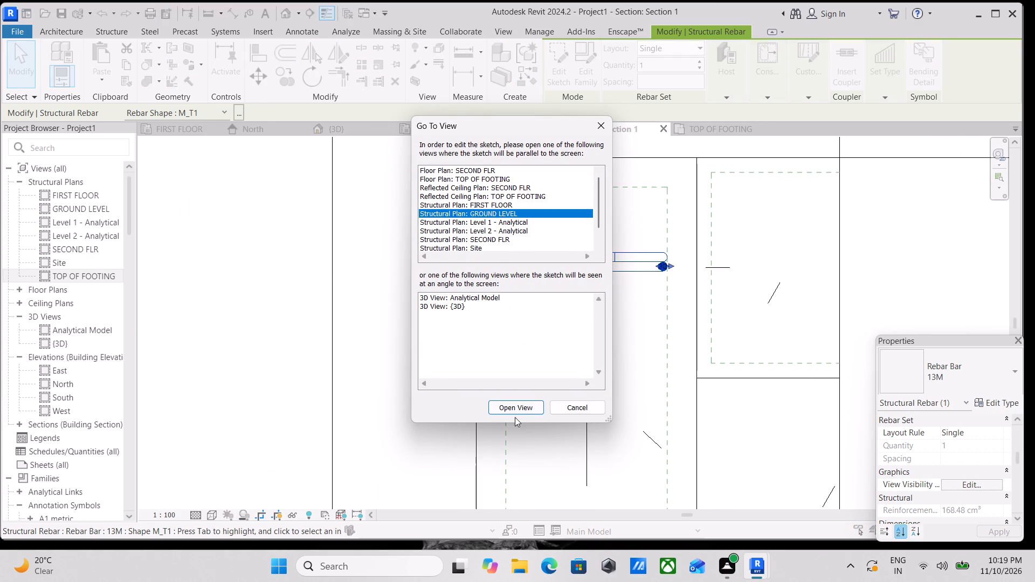
pyautogui.click(516, 405)
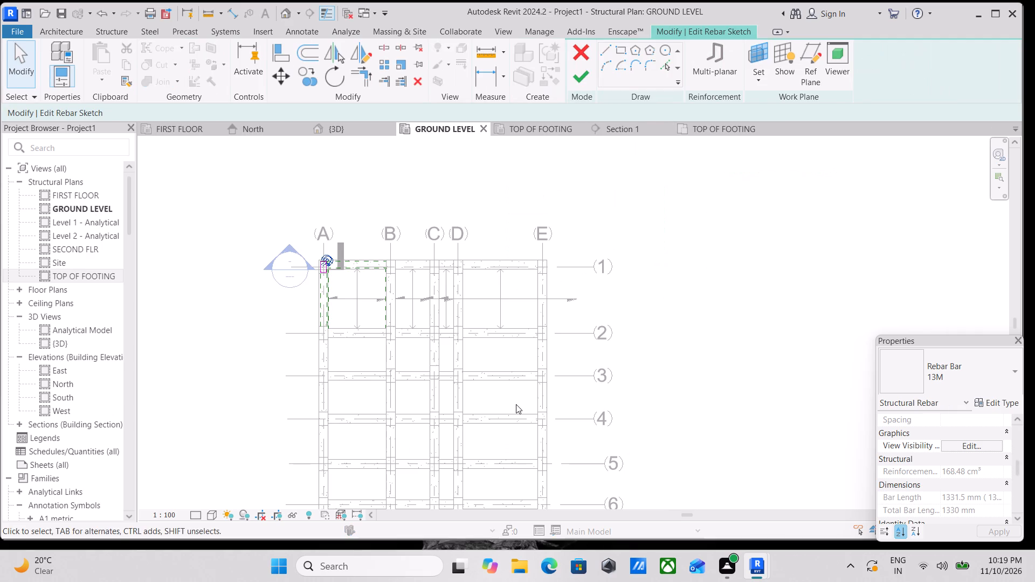
pyautogui.scroll(4, 220, 233)
pyautogui.moveTo(314, 286); pyautogui.dragTo(443, 407, button='middle')
pyautogui.scroll(4, 438, 404)
pyautogui.scroll(4, 598, 454)
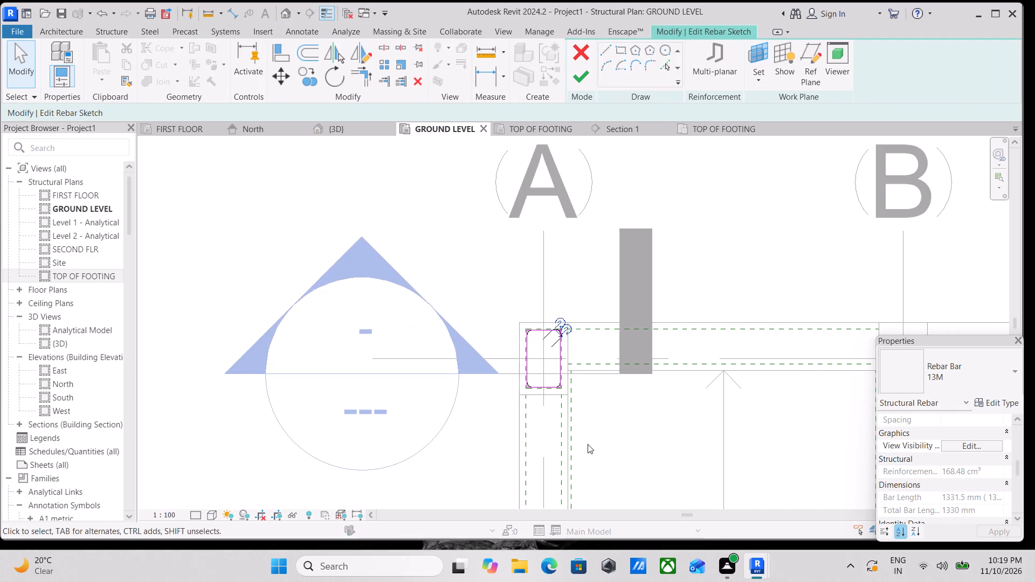
pyautogui.scroll(4, 578, 434)
pyautogui.scroll(4, 487, 397)
pyautogui.moveTo(530, 307); pyautogui.dragTo(527, 390, button='middle')
pyautogui.scroll(1, 521, 393)
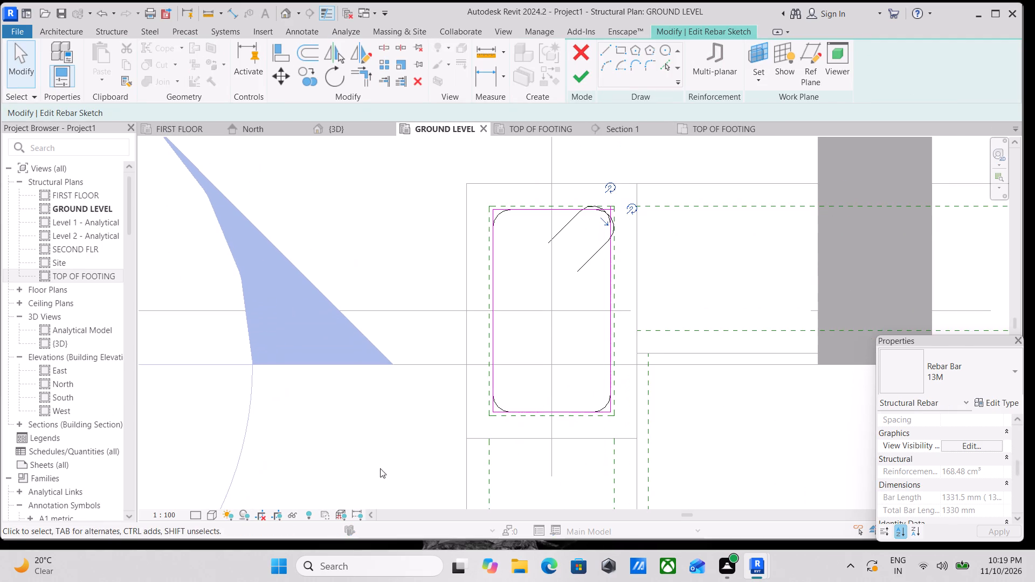
# Set the GROUND LEVEL plan's visual style to Wireframe and finish the tie sketch.
pyautogui.click(212, 508)
pyautogui.click(209, 518)
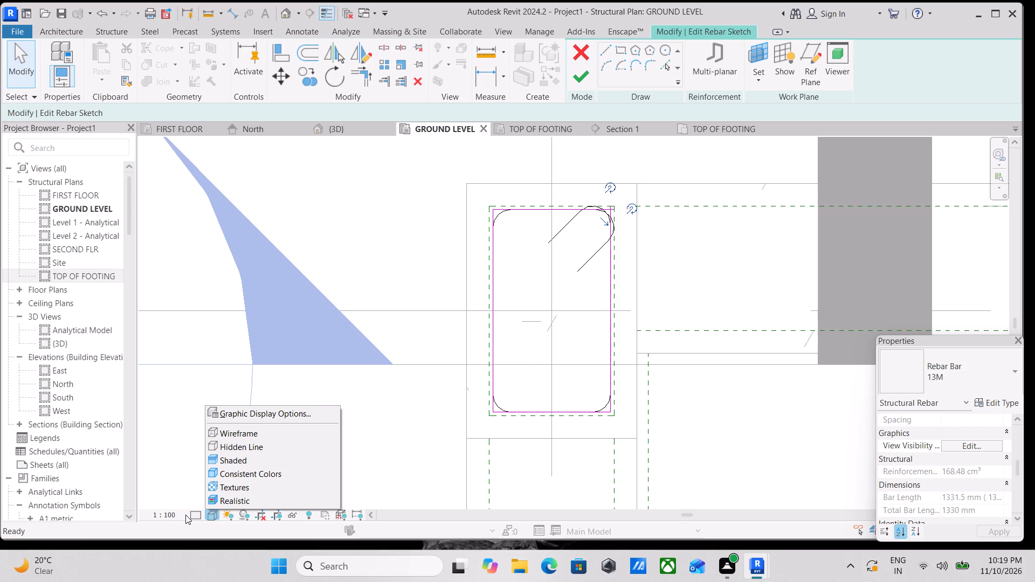
pyautogui.click(193, 513)
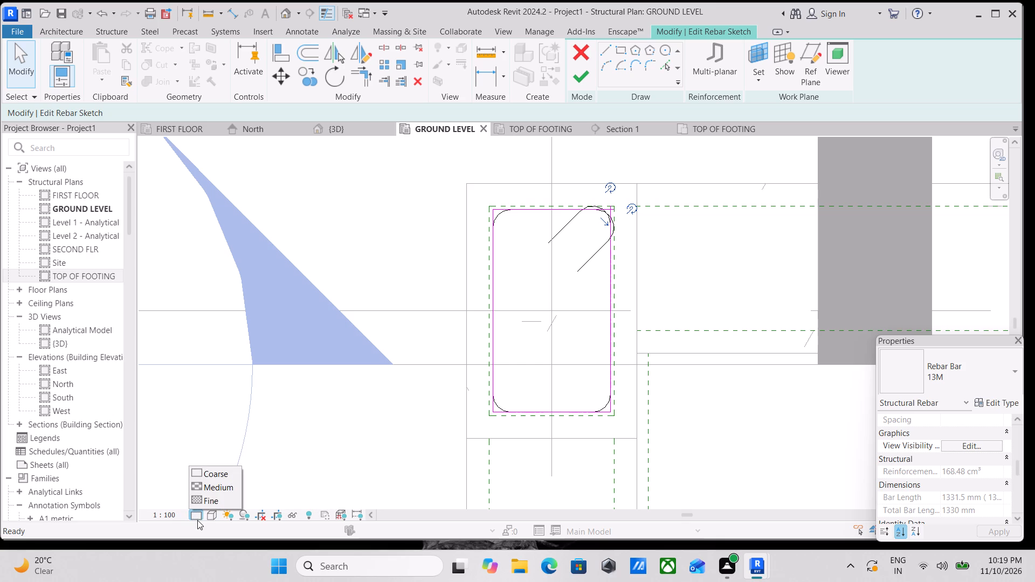
pyautogui.click(210, 516)
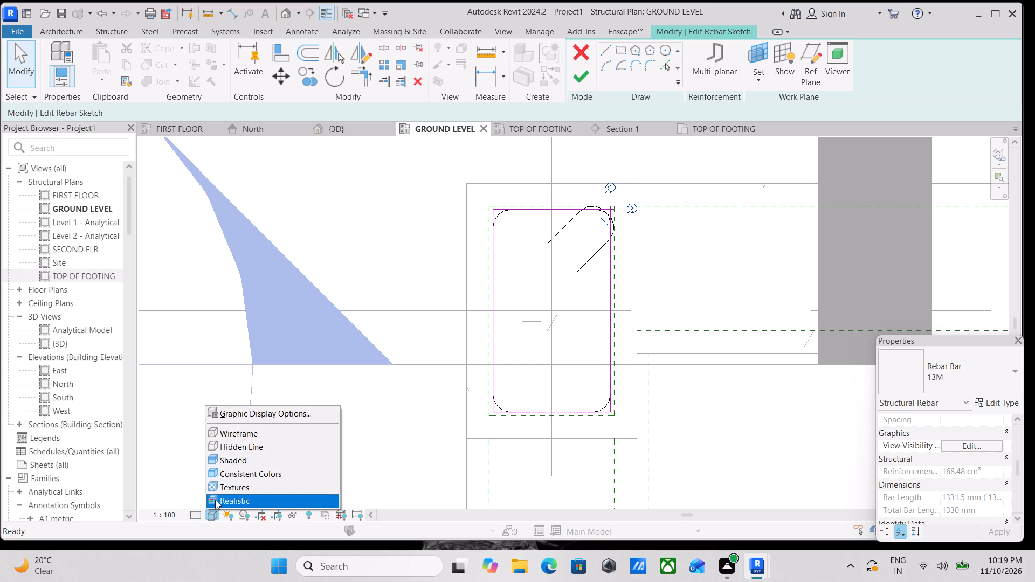
pyautogui.click(239, 436)
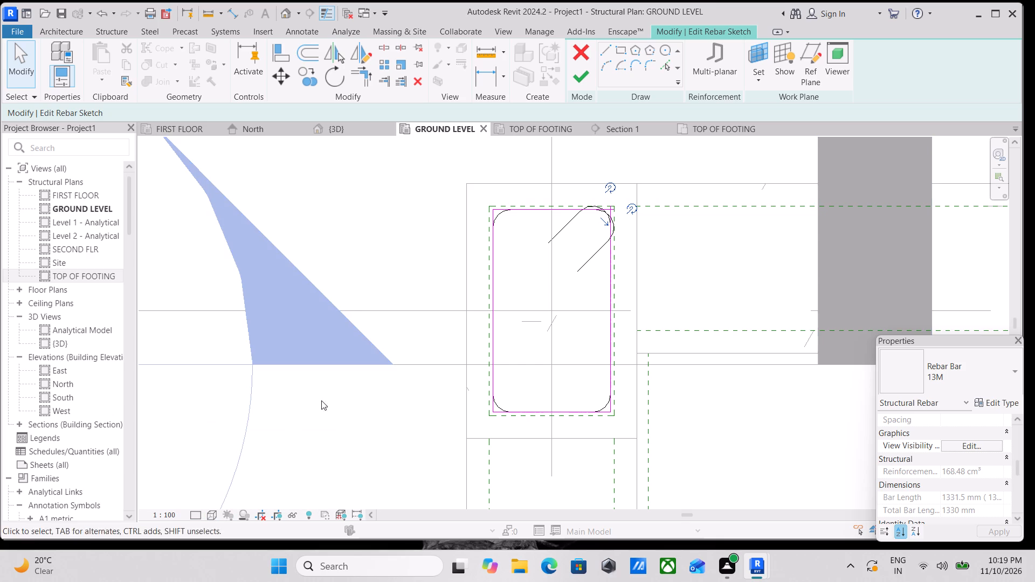
pyautogui.click(585, 73)
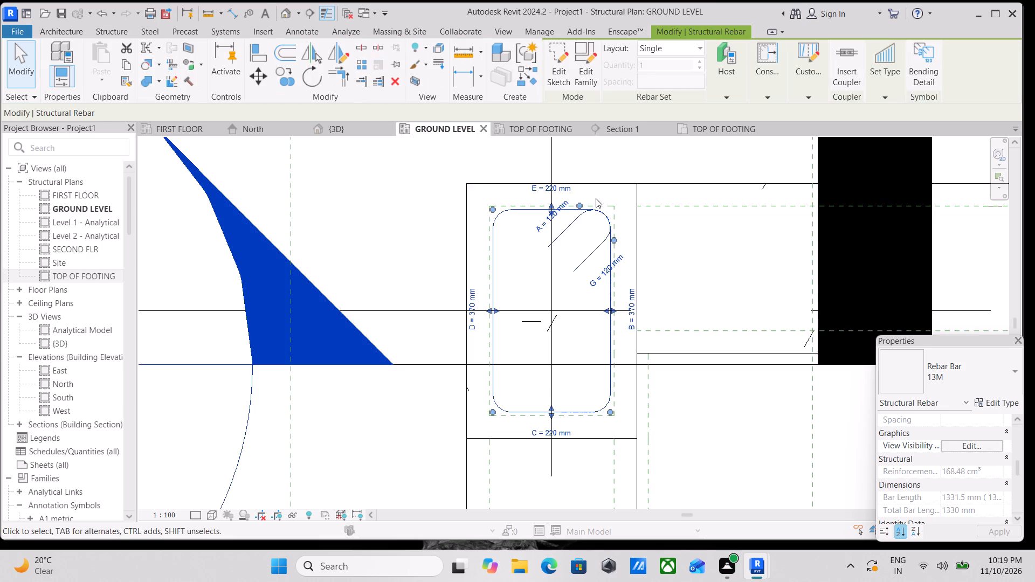
# Set the GROUND LEVEL plan's detail level to Fine to show the column tie with its bar thickness.
pyautogui.scroll(2, 594, 244)
pyautogui.moveTo(592, 245); pyautogui.dragTo(578, 290, button='middle')
pyautogui.scroll(2, 577, 299)
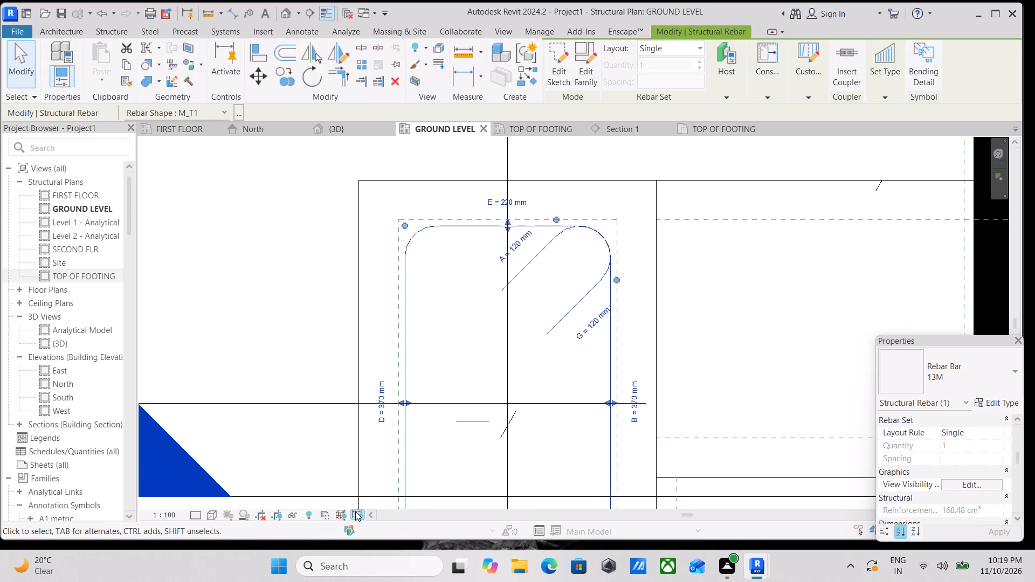
pyautogui.click(192, 513)
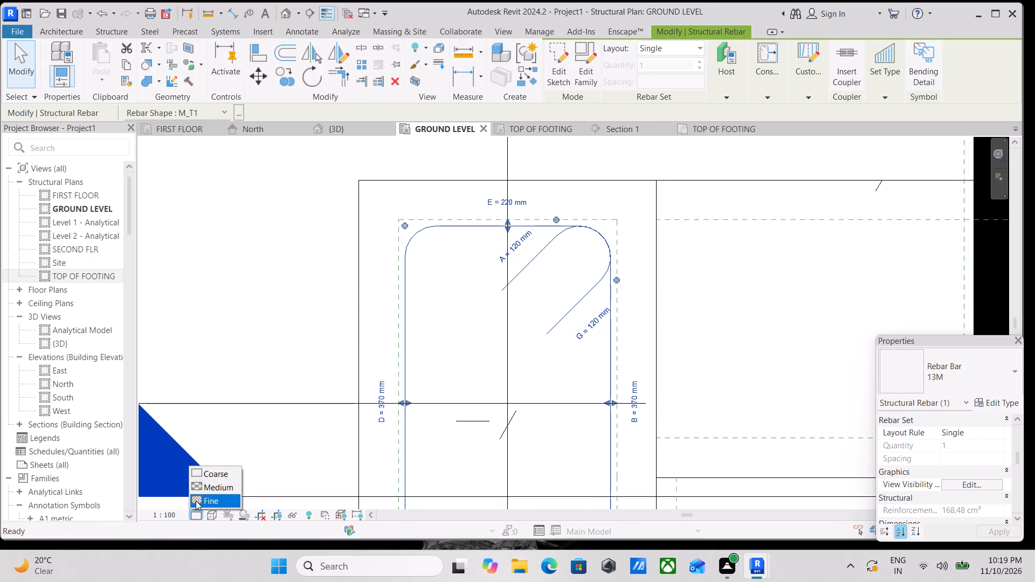
pyautogui.click(196, 501)
pyautogui.scroll(-1, 456, 311)
pyautogui.moveTo(456, 311); pyautogui.dragTo(450, 327, button='middle')
pyautogui.scroll(-3, 514, 215)
pyautogui.moveTo(516, 219); pyautogui.dragTo(522, 239, button='middle')
pyautogui.scroll(1, 523, 237)
pyautogui.click(433, 75)
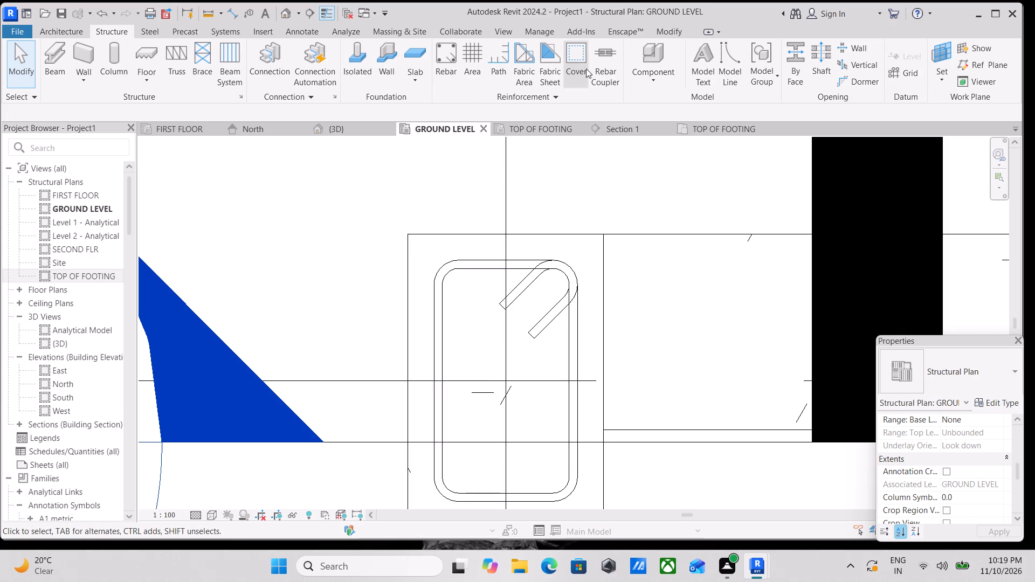
# Place a single straight 13M bar of shape M_00 vertically in the A1 column in Section 1, parallel to the work plane, near the beam-side face.
pyautogui.click(637, 124)
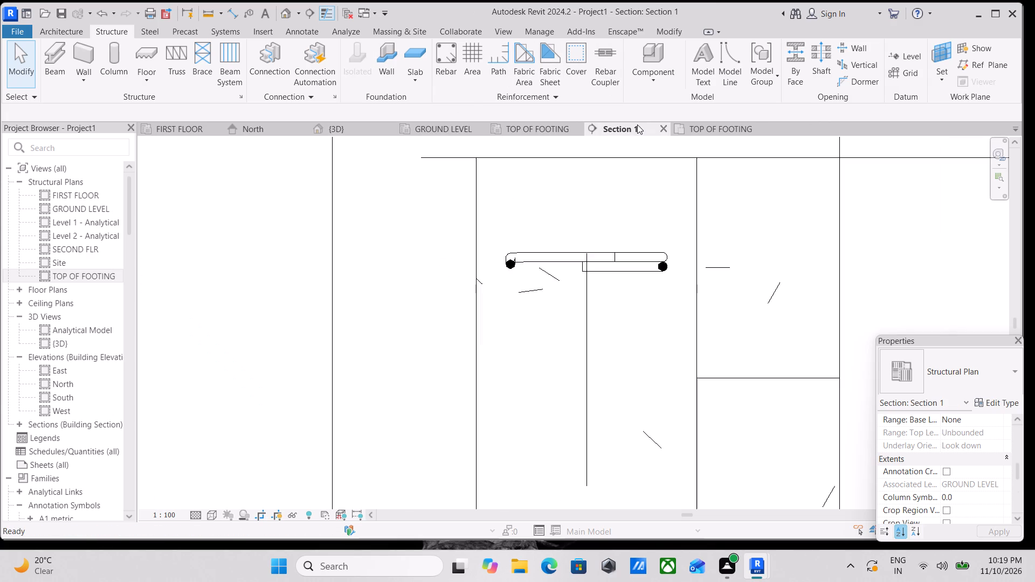
pyautogui.scroll(-2, 657, 299)
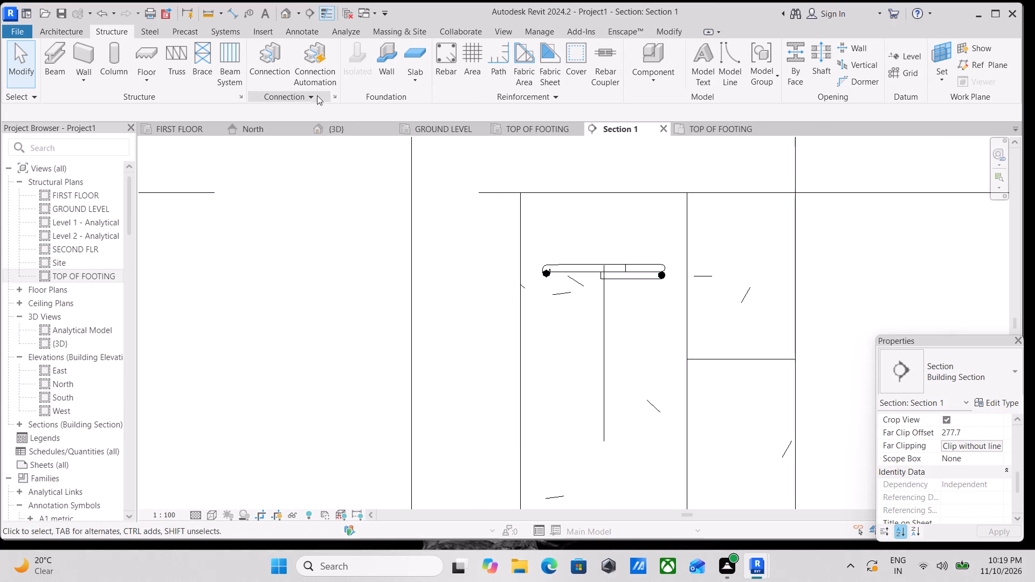
pyautogui.click(441, 59)
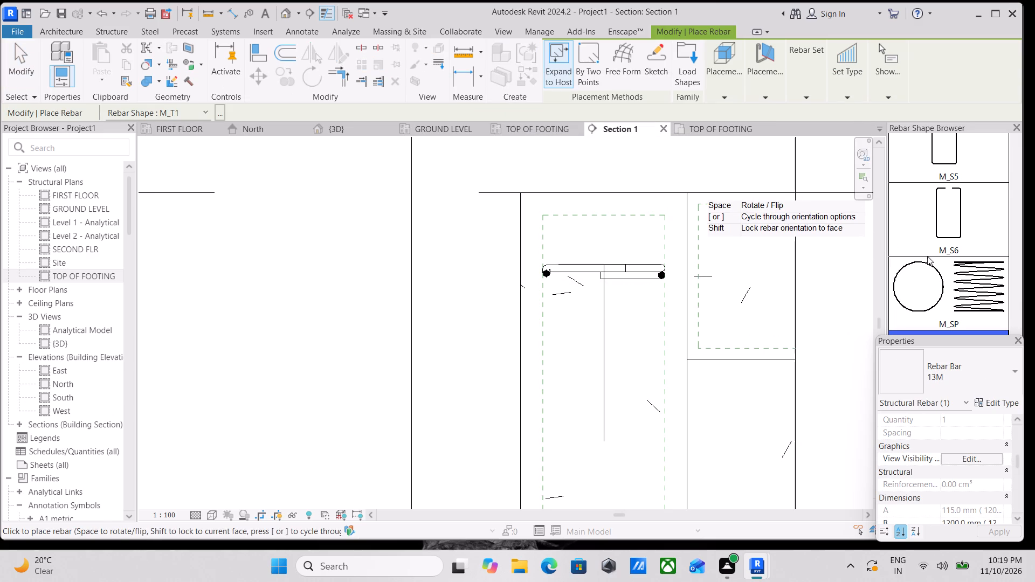
pyautogui.scroll(20, 946, 262)
pyautogui.scroll(12, 946, 262)
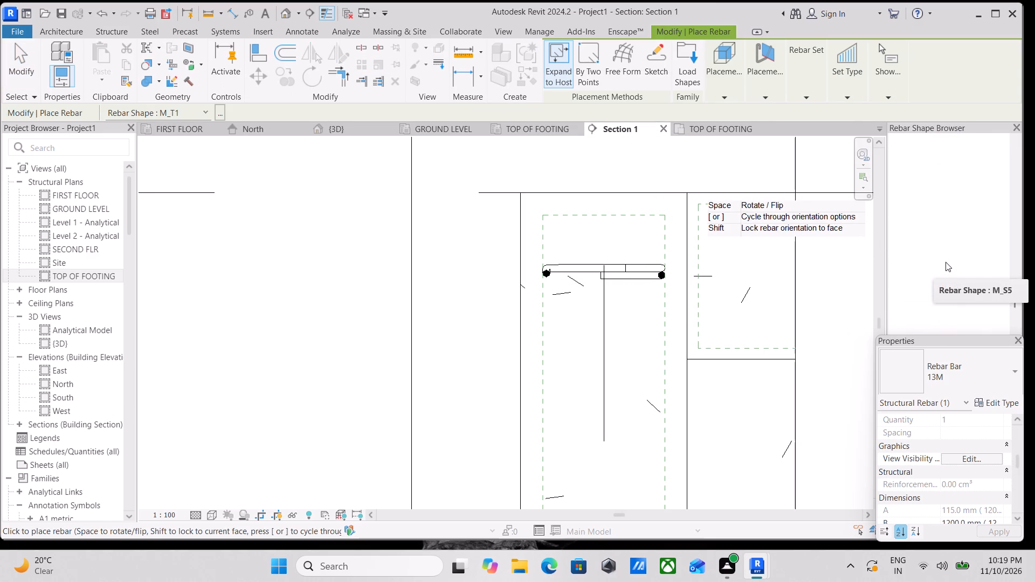
pyautogui.scroll(20, 946, 262)
pyautogui.scroll(15, 946, 262)
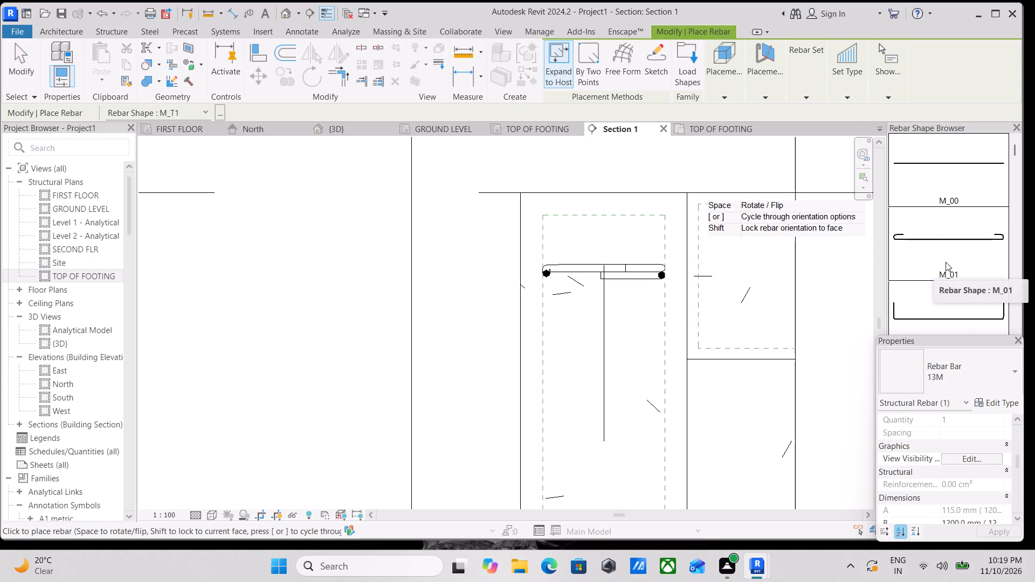
pyautogui.scroll(3, 946, 262)
pyautogui.click(942, 147)
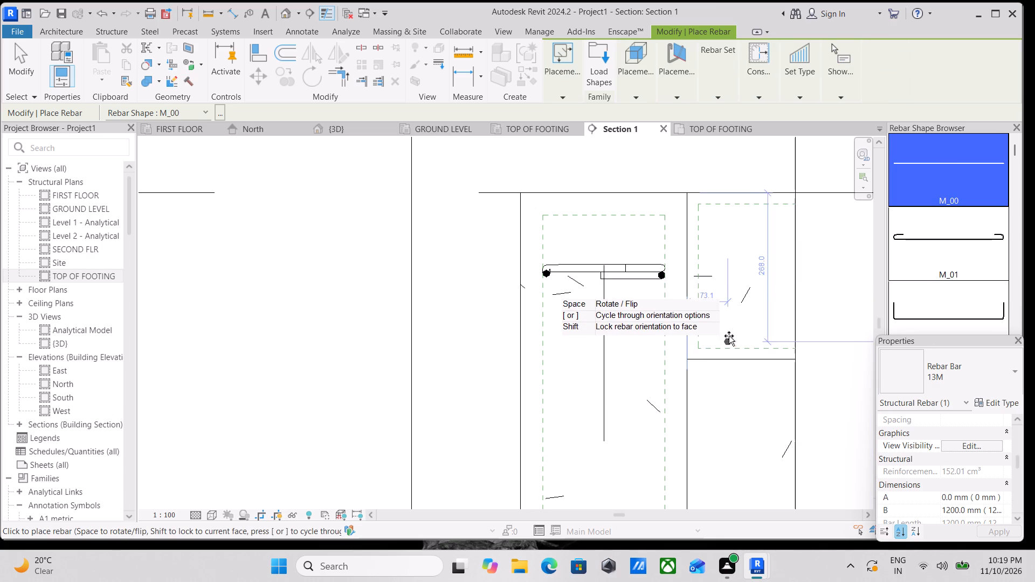
pyautogui.click(673, 85)
pyautogui.click(686, 131)
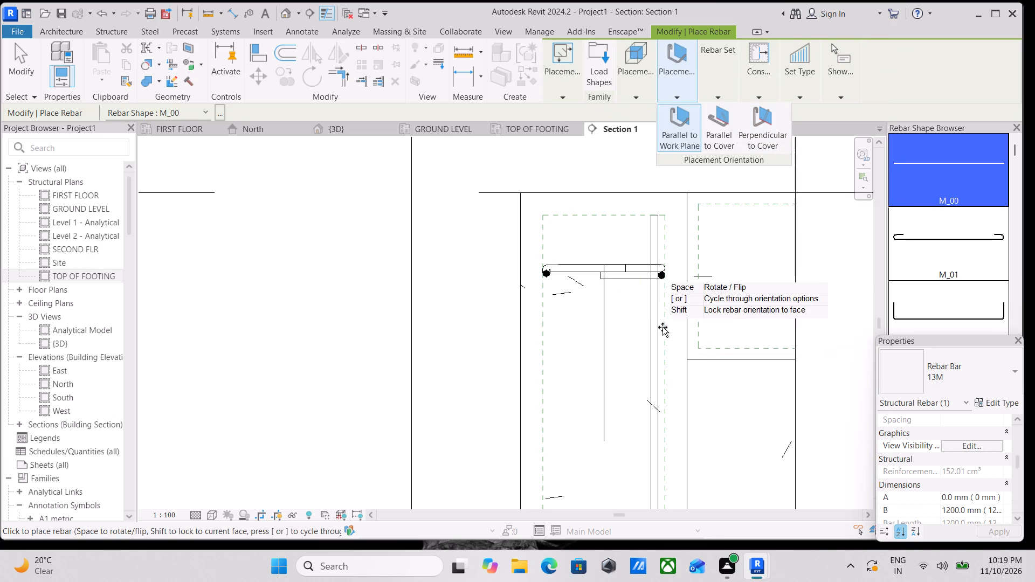
pyautogui.scroll(-1, 660, 345)
pyautogui.moveTo(658, 342); pyautogui.dragTo(695, 281, button='middle')
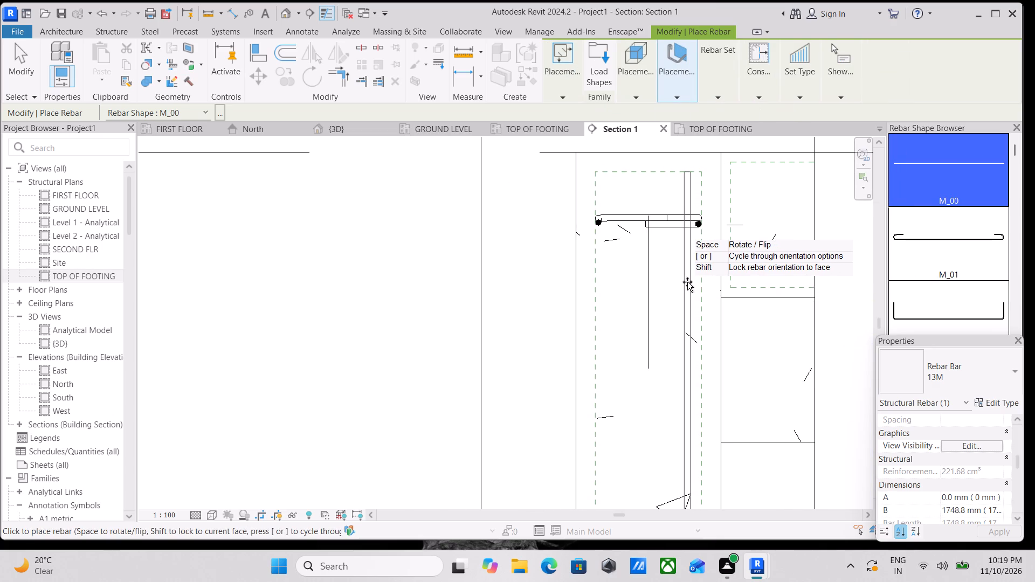
pyautogui.click(686, 282)
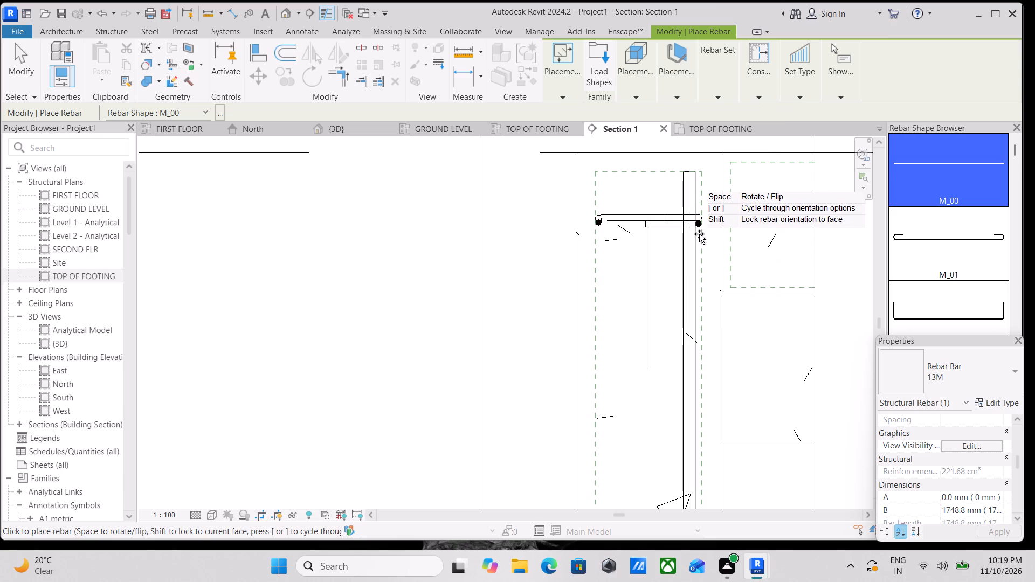
pyautogui.press('Escape')
pyautogui.scroll(4, 693, 255)
pyautogui.press('Escape')
# Set the vertical M_00 bar to show unobscured in the {3D} view.
pyautogui.click(680, 239)
pyautogui.scroll(-2, 708, 285)
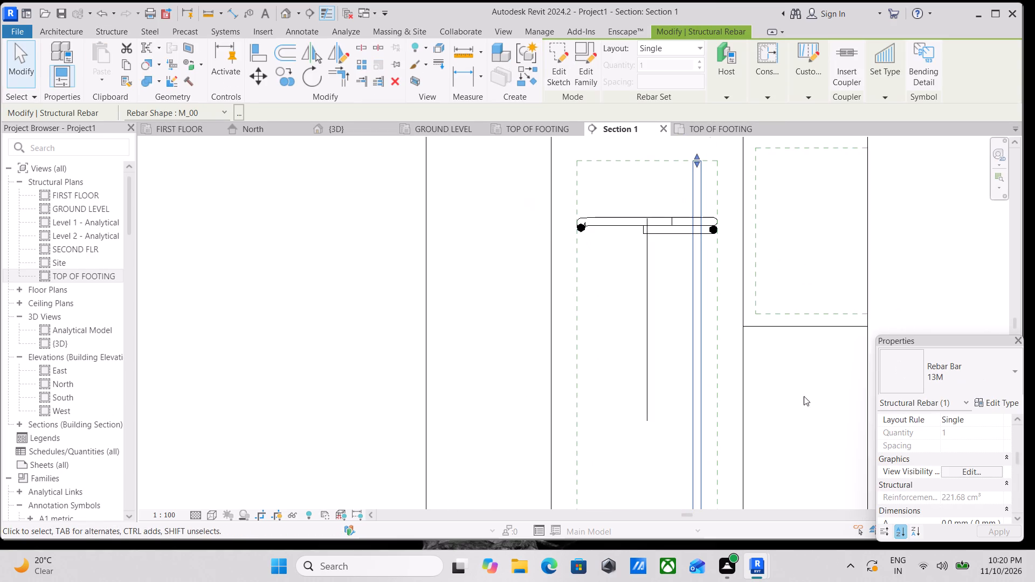
pyautogui.scroll(-1, 972, 471)
pyautogui.scroll(1, 970, 470)
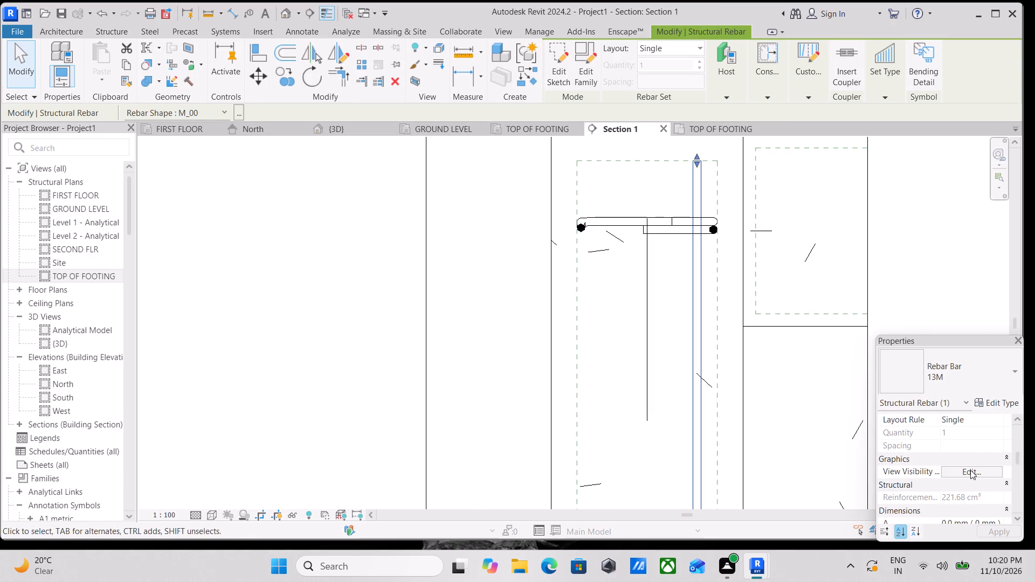
pyautogui.click(970, 470)
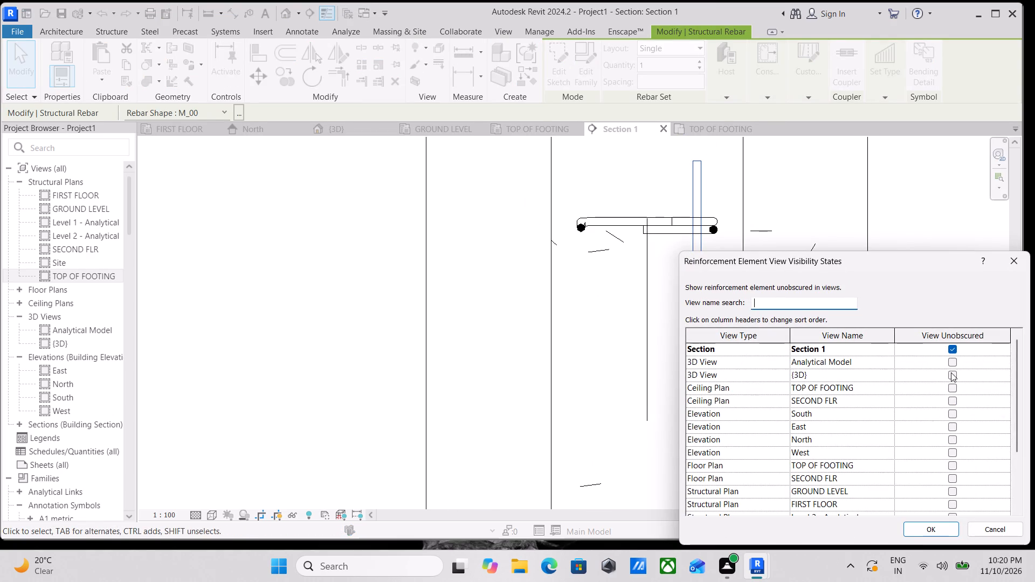
pyautogui.click(951, 372)
pyautogui.click(941, 522)
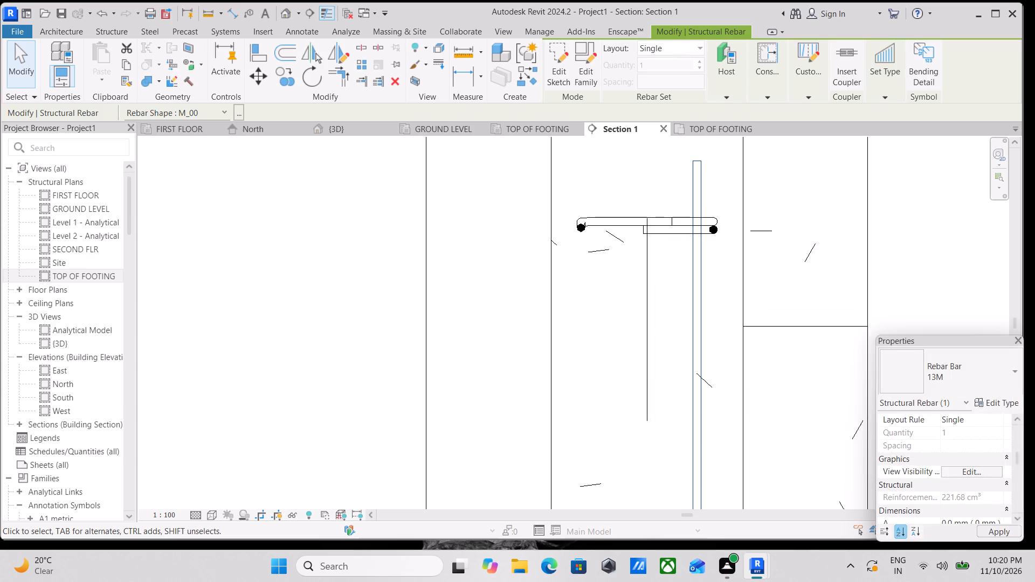
# Set the M_T1 column tie to show unobscured in the {3D} view.
pyautogui.scroll(1, 623, 225)
pyautogui.click(623, 224)
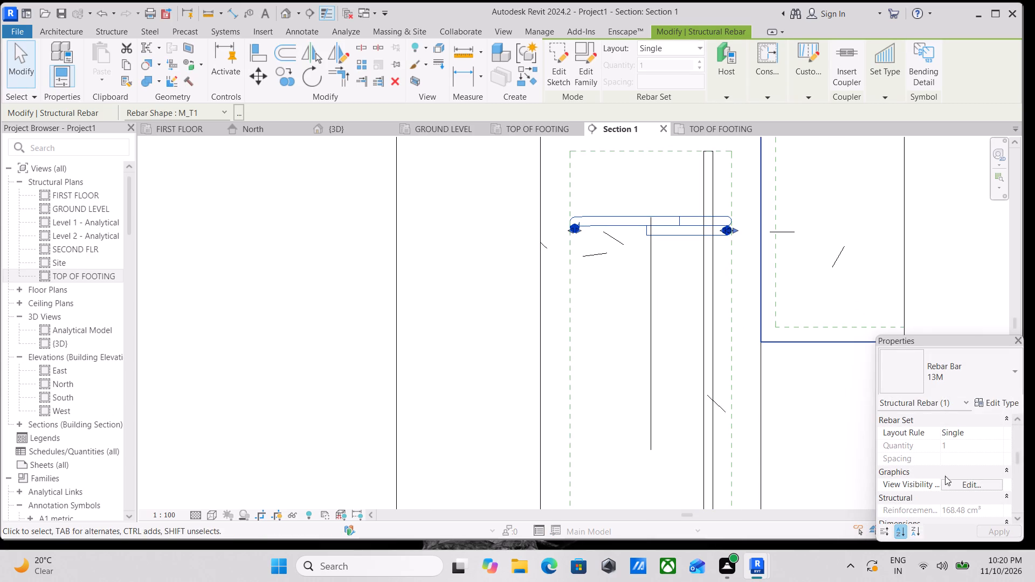
pyautogui.click(971, 479)
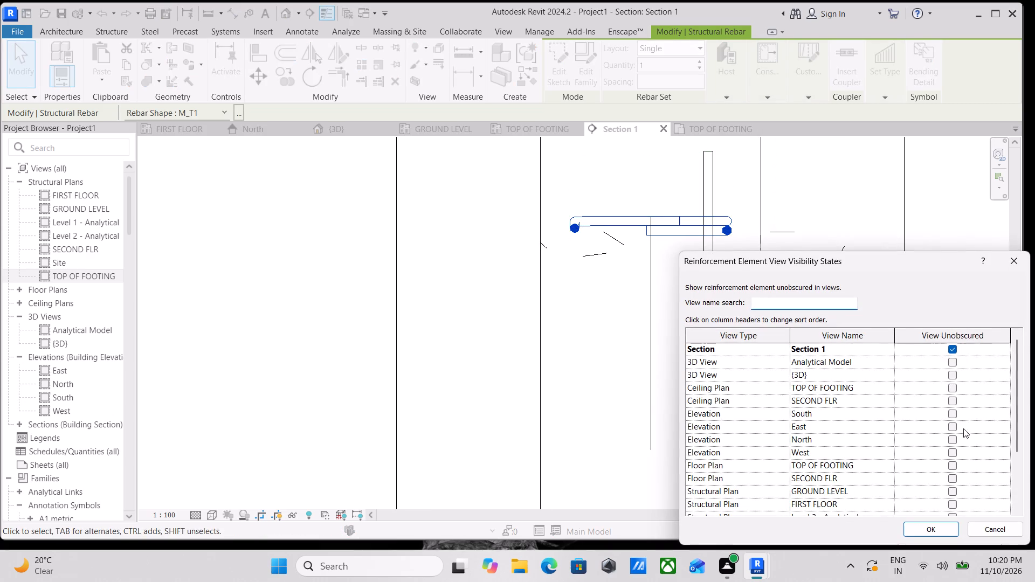
pyautogui.click(949, 376)
pyautogui.click(941, 531)
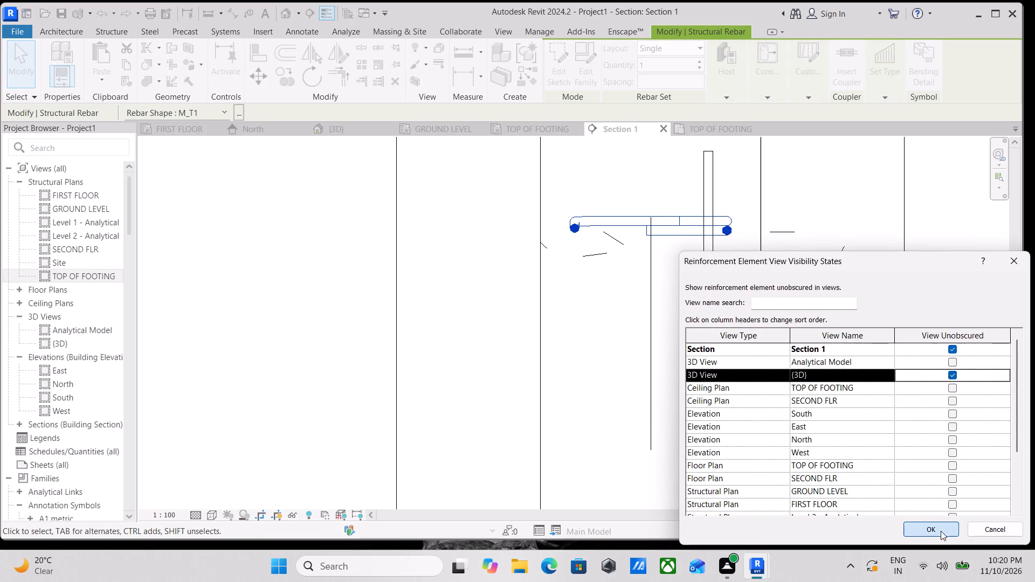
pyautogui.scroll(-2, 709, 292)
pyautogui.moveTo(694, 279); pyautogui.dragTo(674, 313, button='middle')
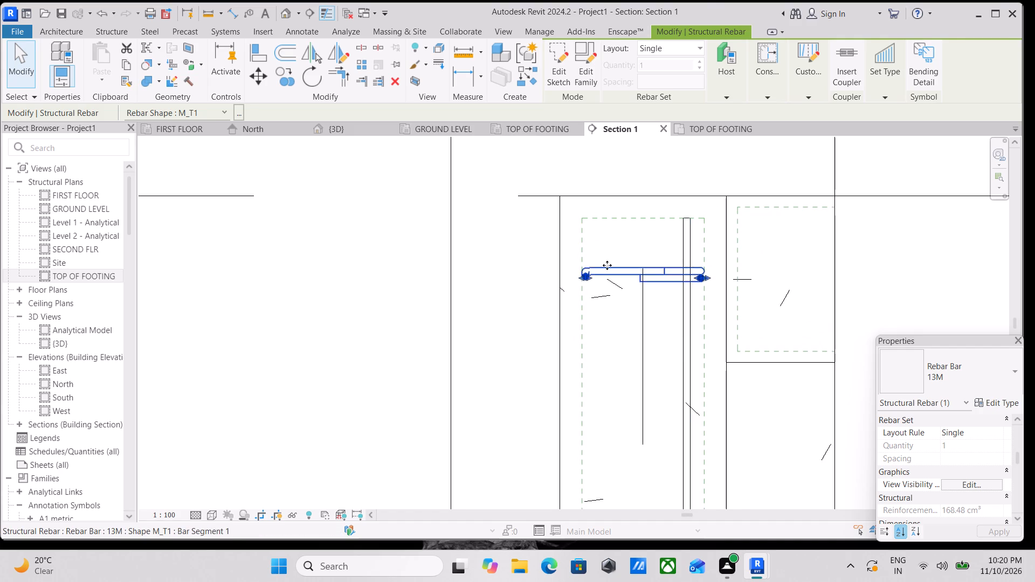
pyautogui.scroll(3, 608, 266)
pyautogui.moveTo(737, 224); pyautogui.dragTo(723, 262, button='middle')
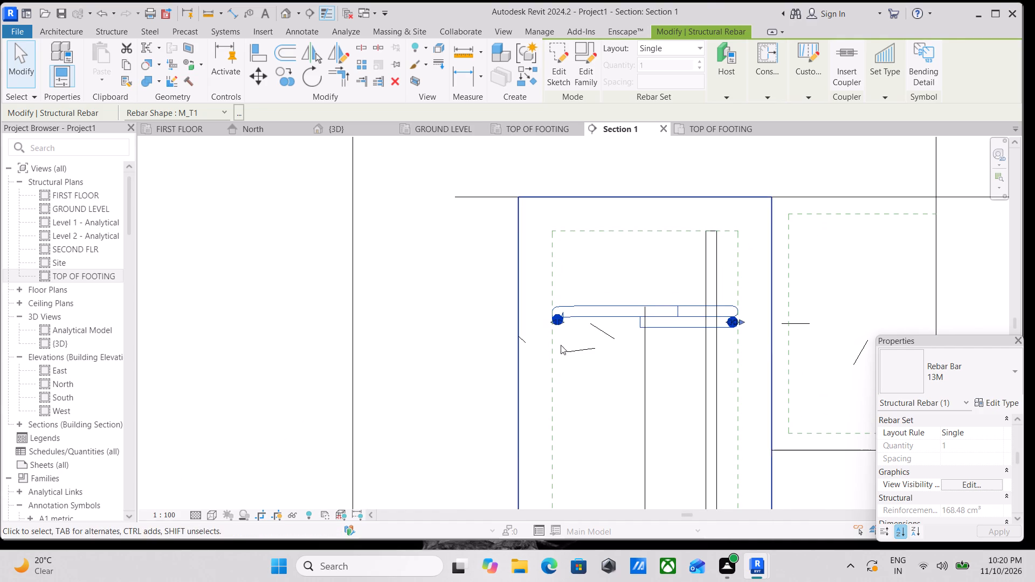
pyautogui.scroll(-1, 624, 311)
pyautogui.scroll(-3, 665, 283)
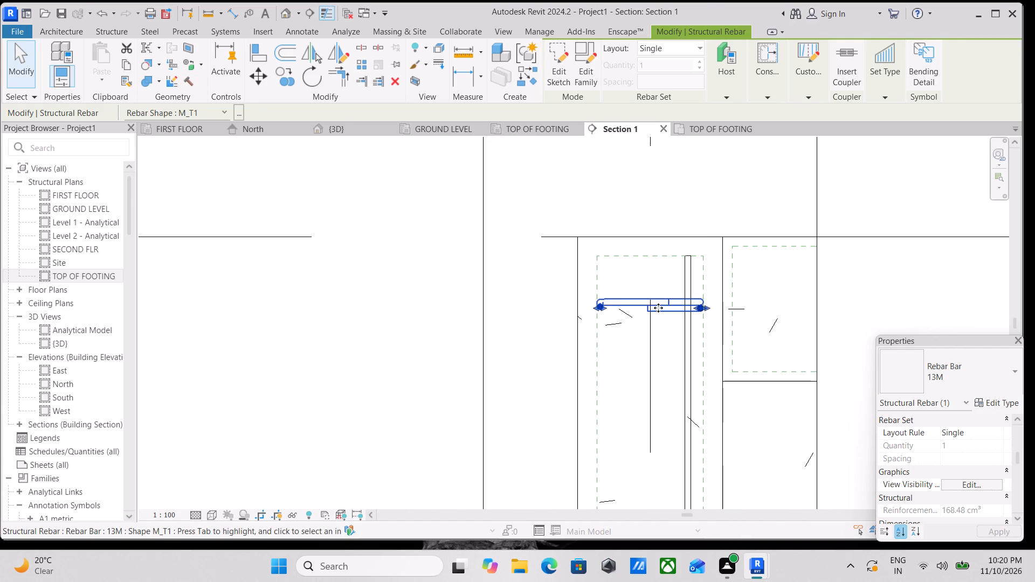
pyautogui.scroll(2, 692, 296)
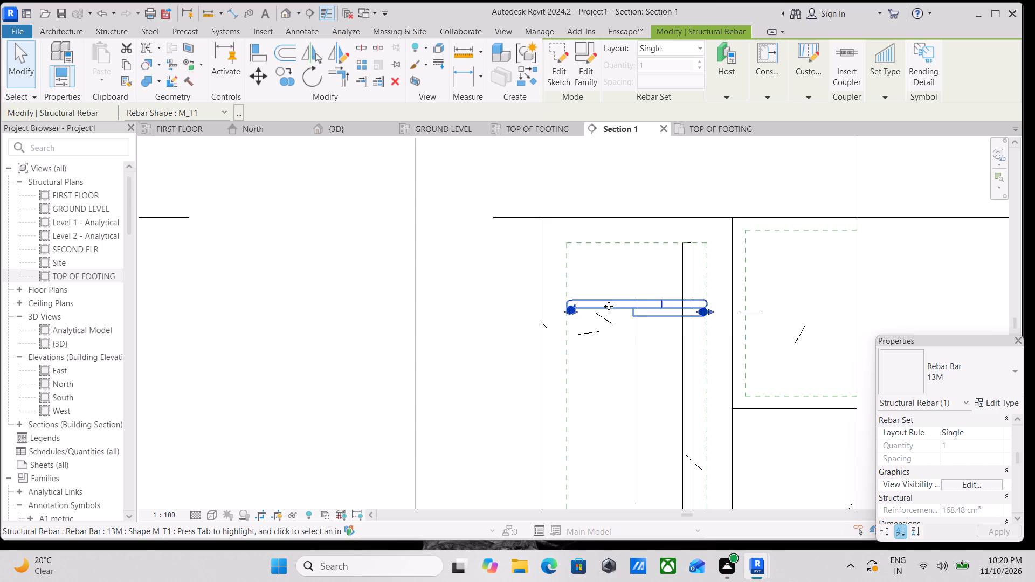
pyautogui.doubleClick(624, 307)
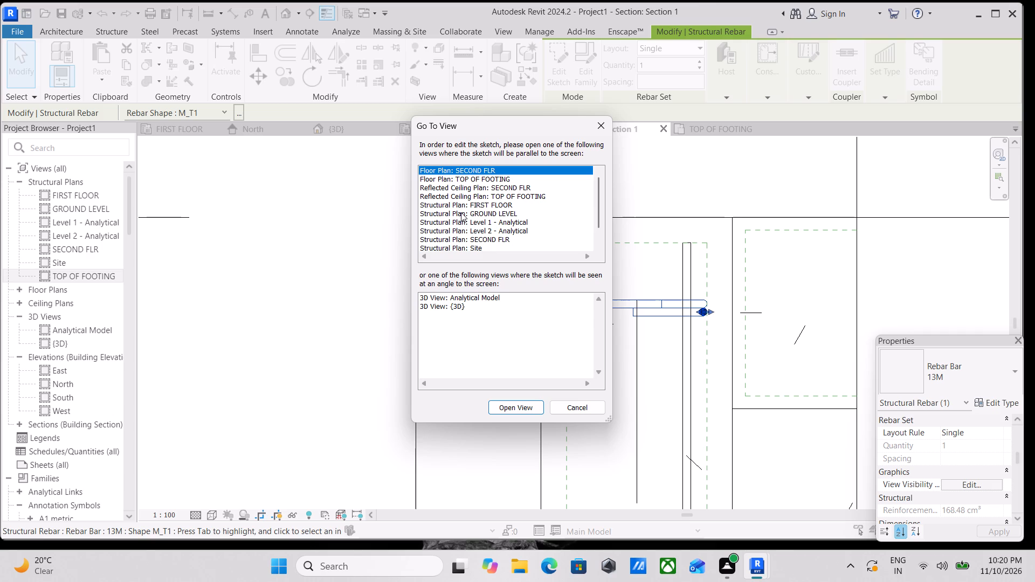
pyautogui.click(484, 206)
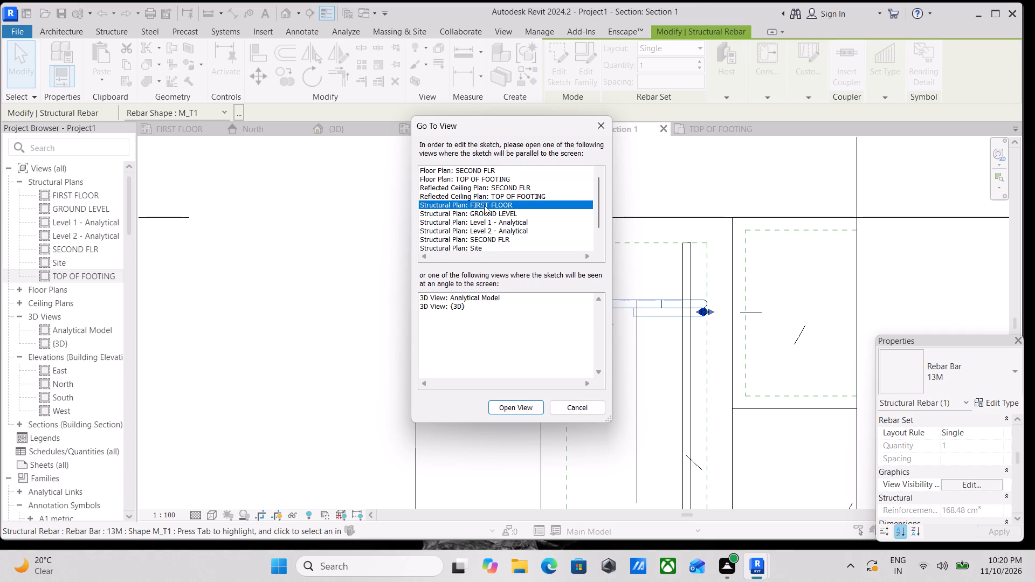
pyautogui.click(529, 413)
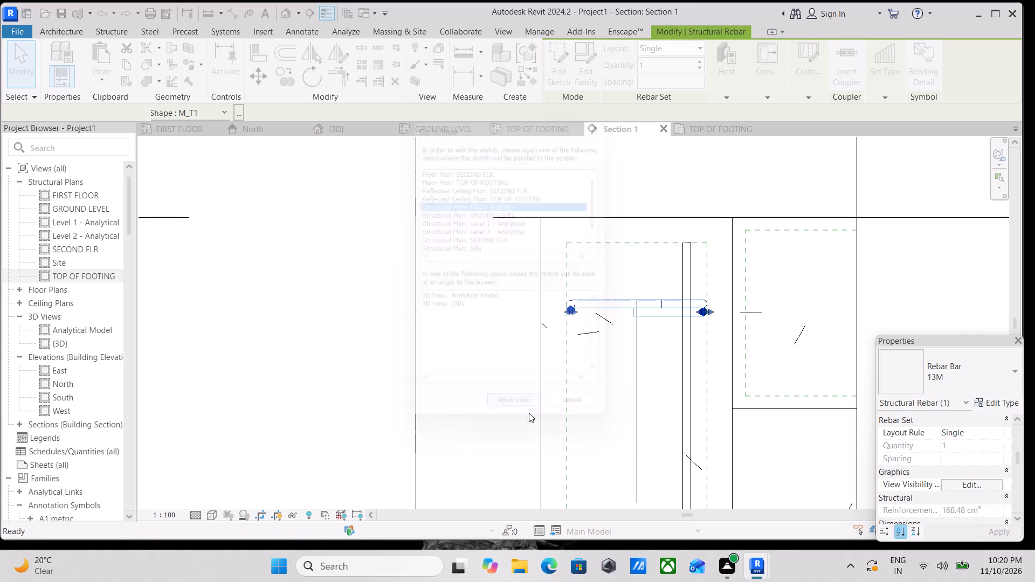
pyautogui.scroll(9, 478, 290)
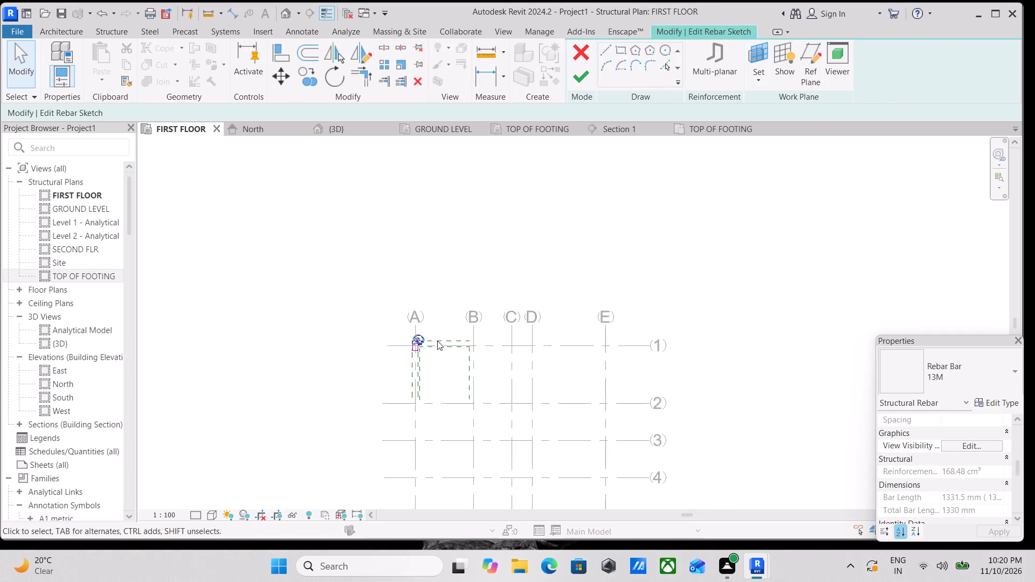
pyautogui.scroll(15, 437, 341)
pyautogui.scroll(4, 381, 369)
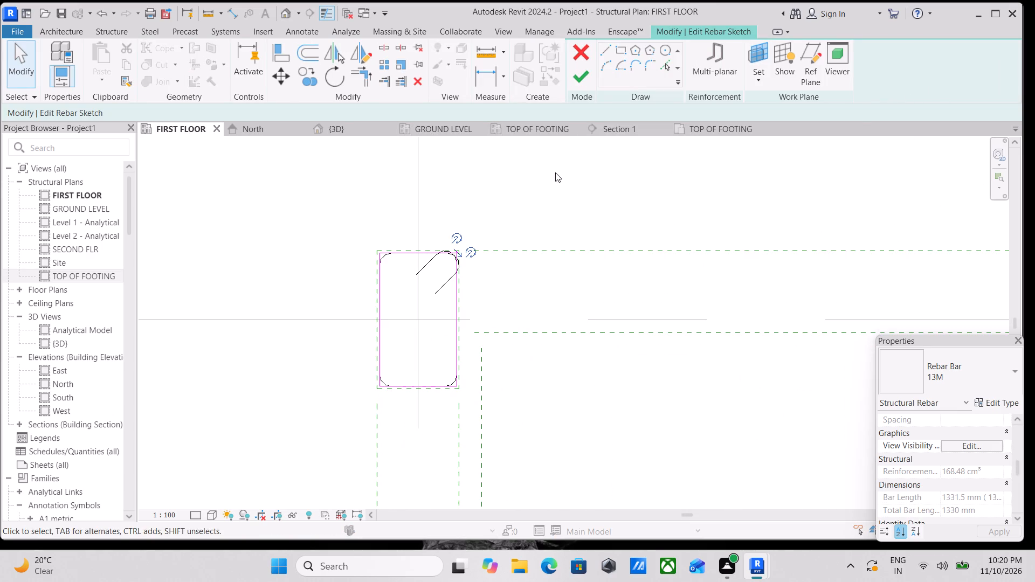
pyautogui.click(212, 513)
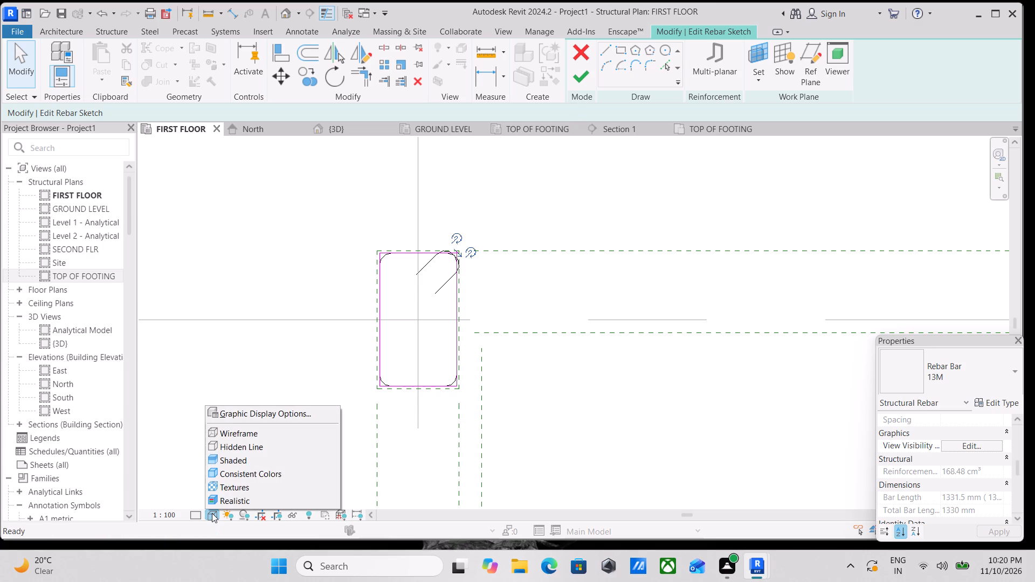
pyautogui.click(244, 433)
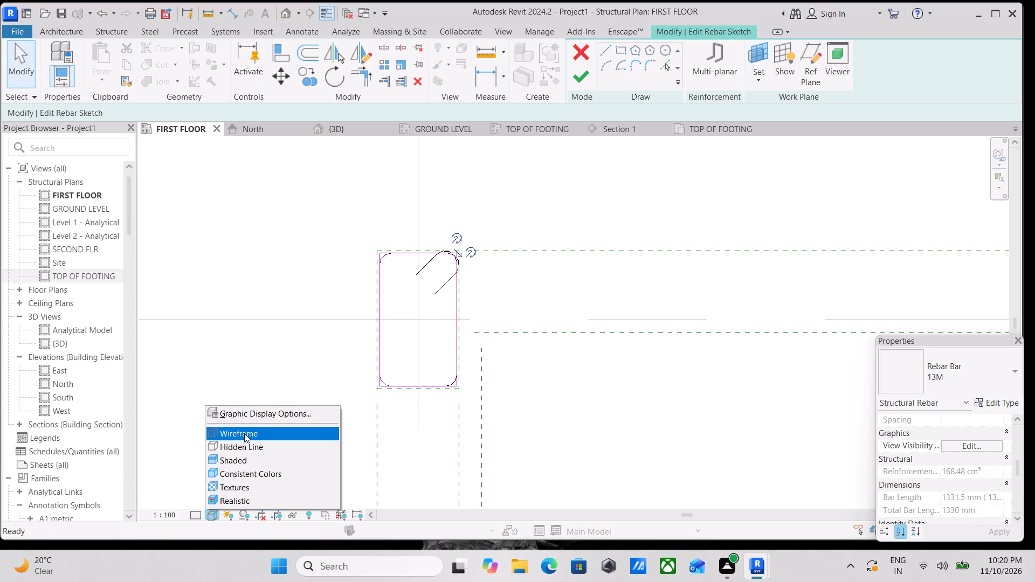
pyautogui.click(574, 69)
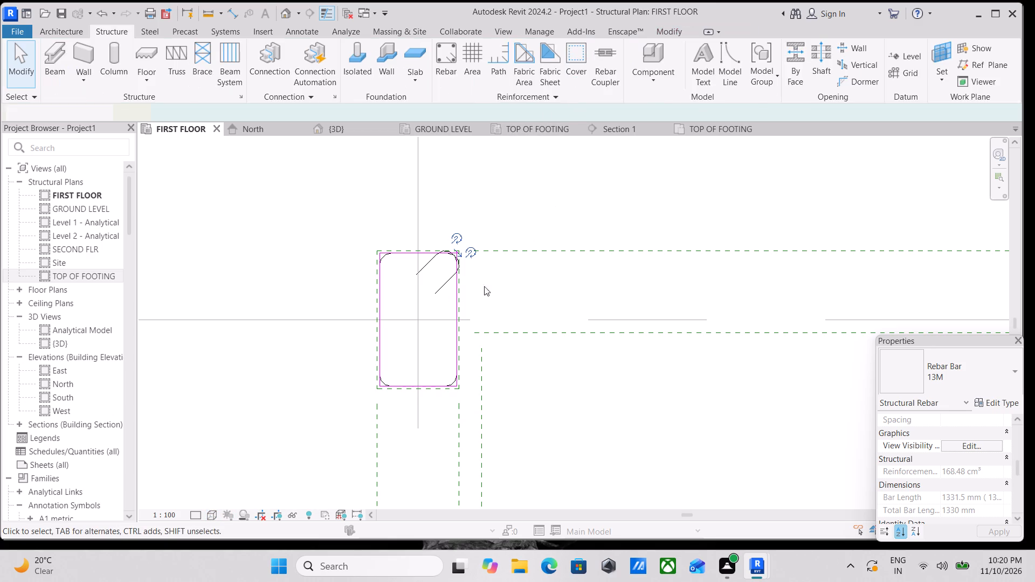
# Set the FIRST FLOOR structural plan's visual style to Wireframe.
pyautogui.scroll(1, 456, 303)
pyautogui.scroll(-3, 456, 303)
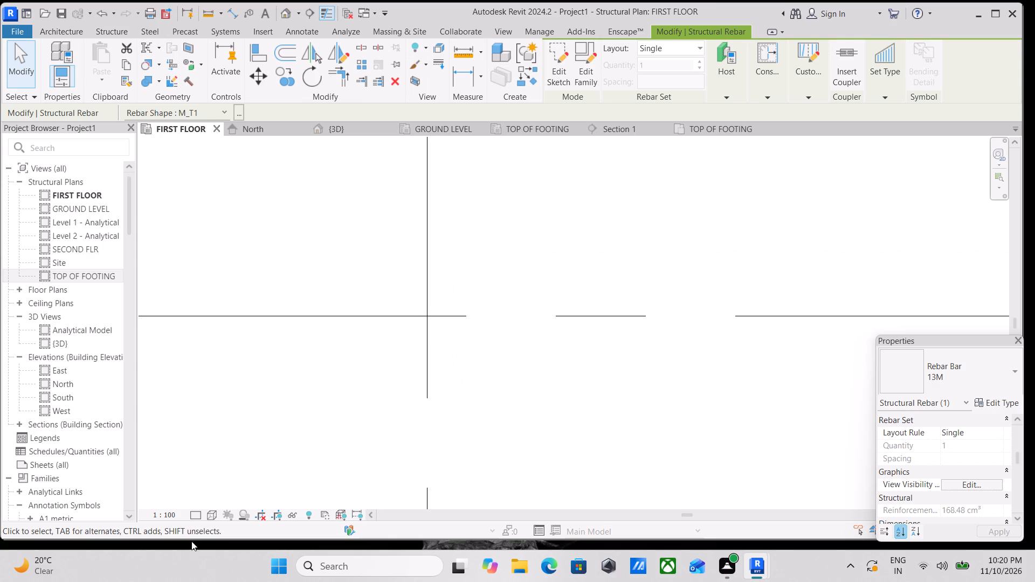
pyautogui.click(212, 514)
pyautogui.scroll(-1, 223, 495)
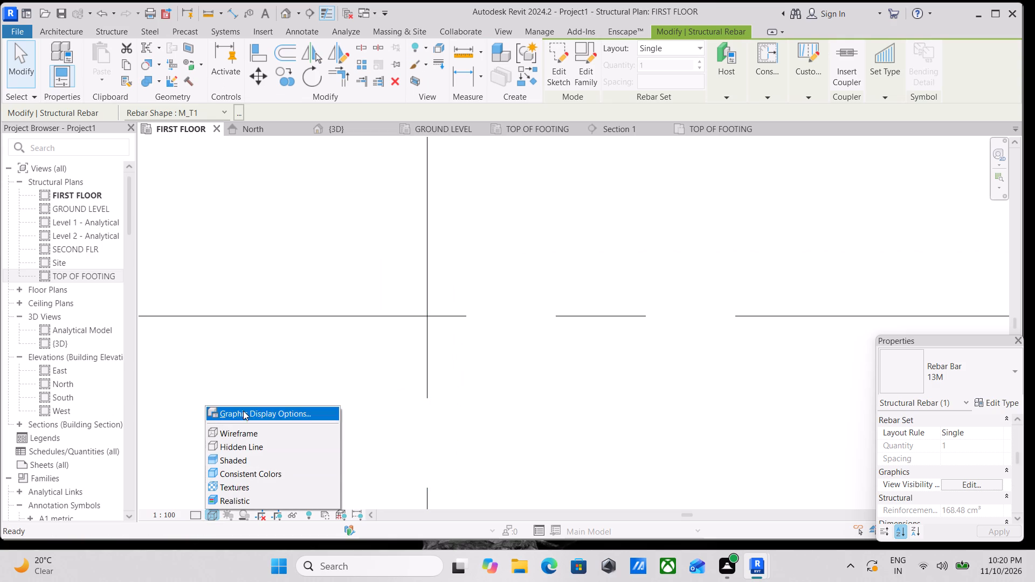
pyautogui.click(242, 433)
pyautogui.scroll(-12, 379, 355)
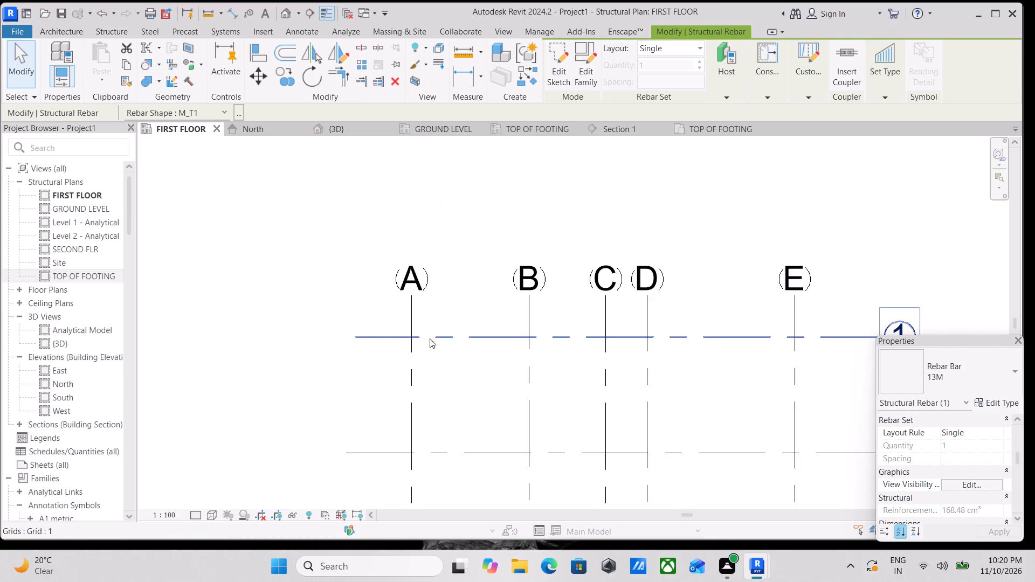
pyautogui.scroll(-5, 430, 338)
pyautogui.moveTo(443, 338); pyautogui.dragTo(450, 364, button='middle')
pyautogui.scroll(1, 451, 364)
# From Section 1, open the M_T1 tie's sketch in the GROUND LEVEL structural plan, set the visual style to Wireframe and leave the sketch.
pyautogui.click(707, 128)
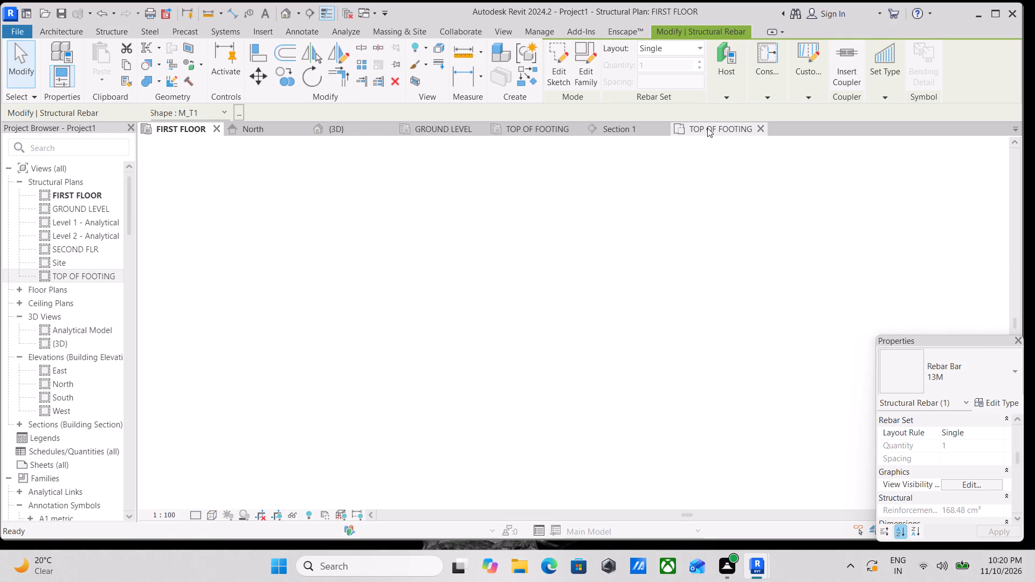
pyautogui.click(619, 132)
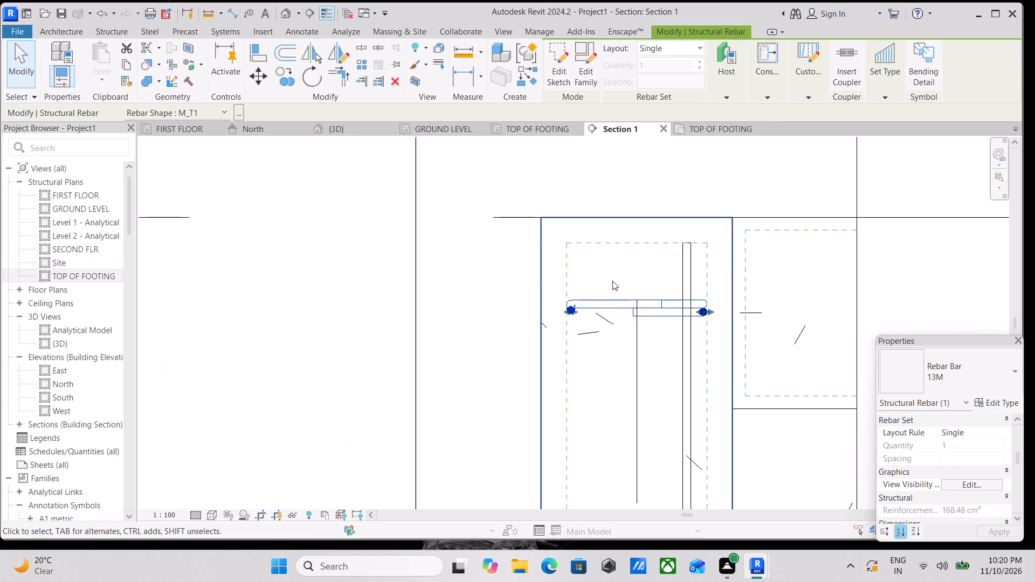
pyautogui.scroll(2, 612, 281)
pyautogui.doubleClick(599, 320)
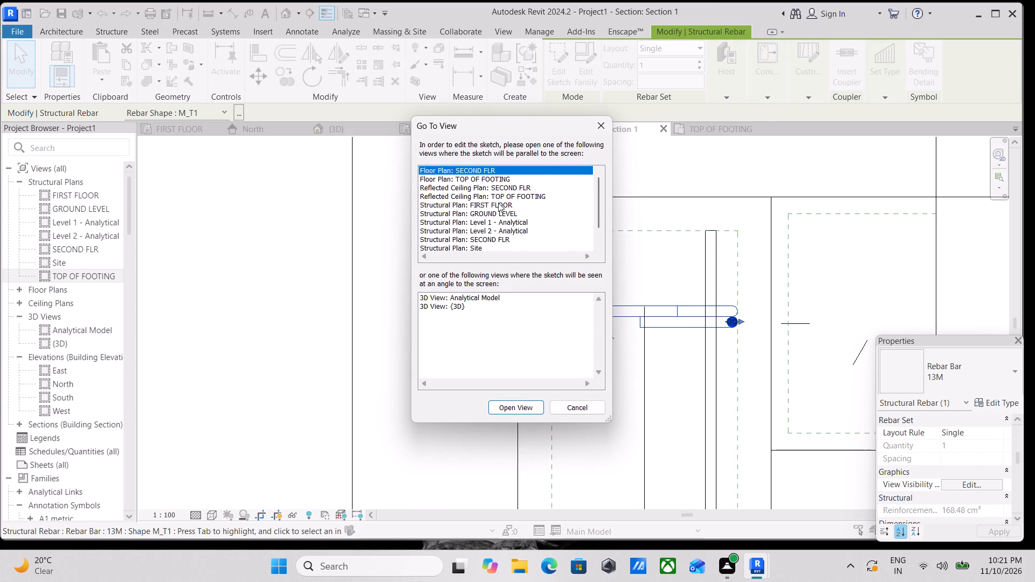
pyautogui.click(498, 211)
pyautogui.click(522, 405)
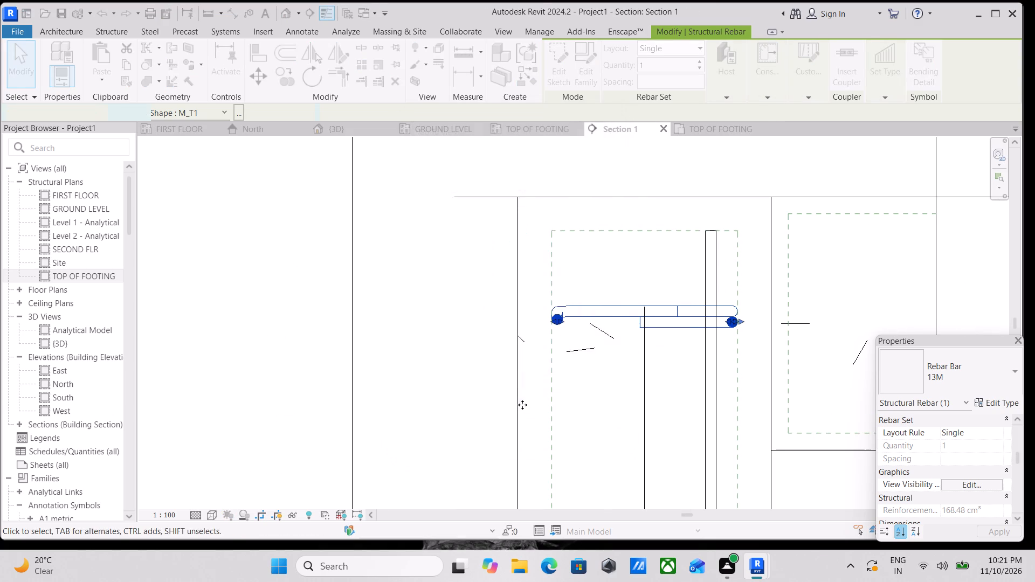
pyautogui.scroll(-3, 522, 405)
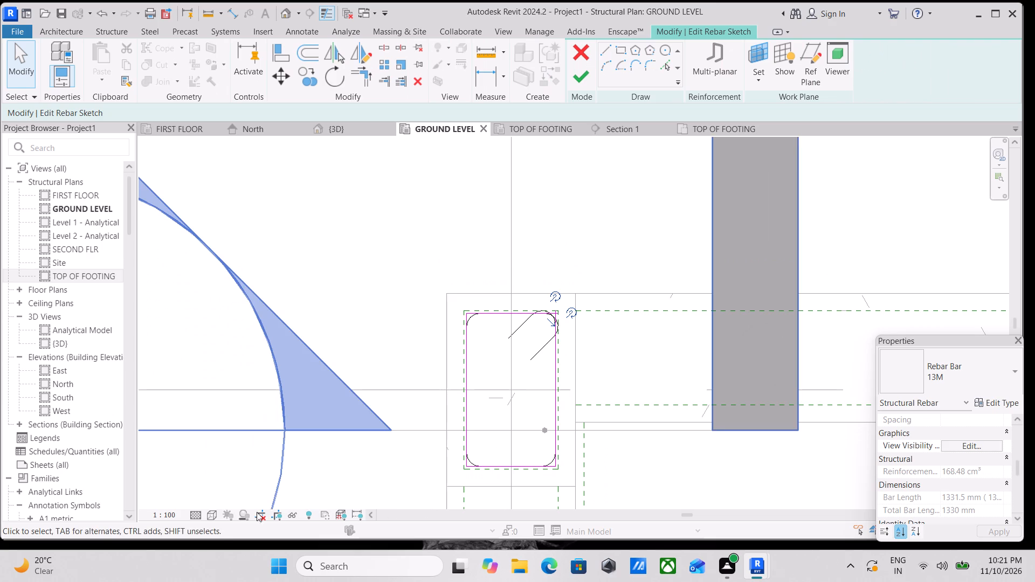
pyautogui.click(210, 515)
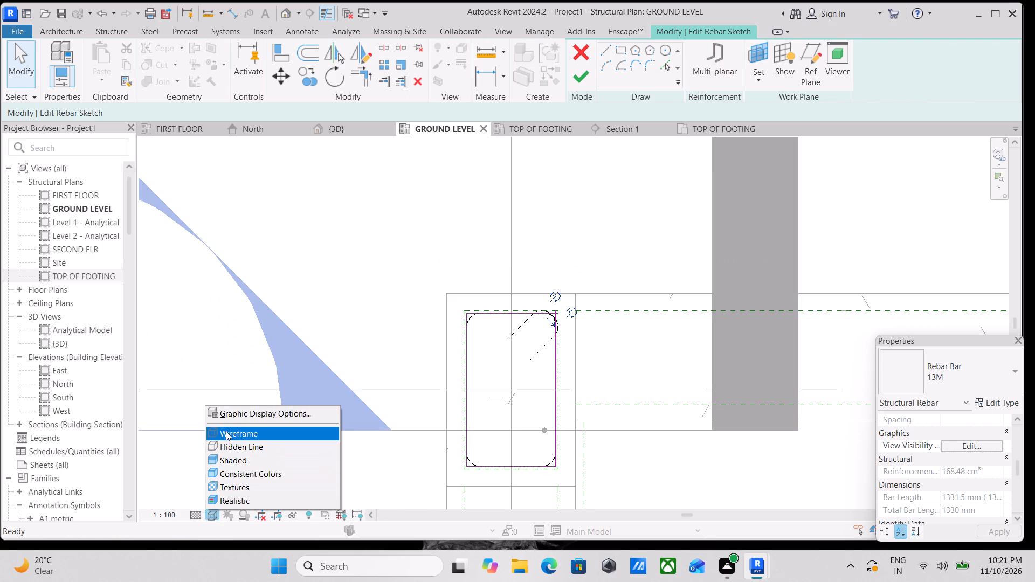
pyautogui.click(226, 431)
pyautogui.click(585, 71)
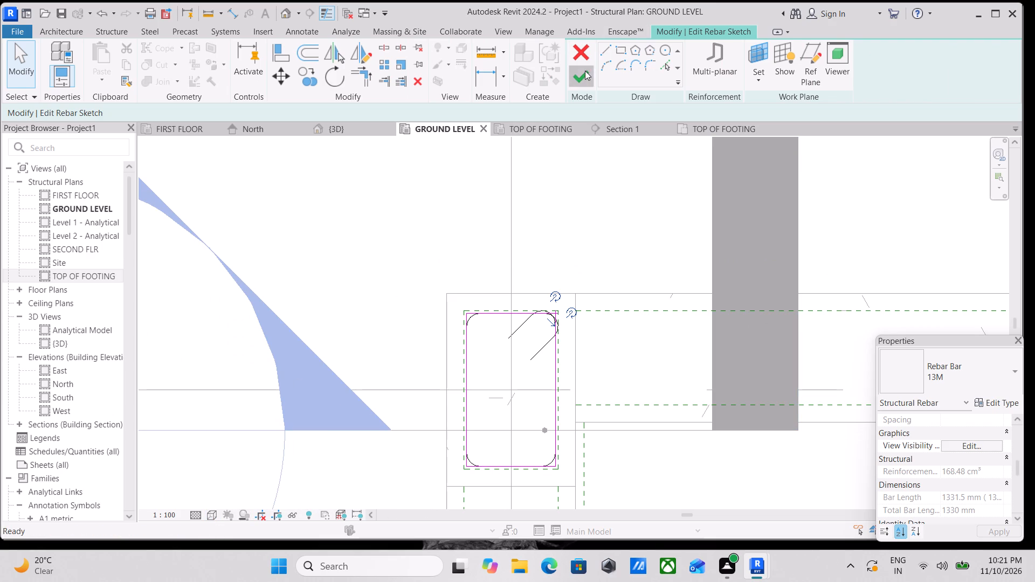
# Nudge the vertical M_00 bar down in the GROUND LEVEL plan toward the tie's lower corner, 80.6 mm from the A1 column's lower face.
pyautogui.scroll(2, 532, 396)
pyautogui.moveTo(537, 374); pyautogui.dragTo(576, 261, button='middle')
pyautogui.scroll(3, 583, 329)
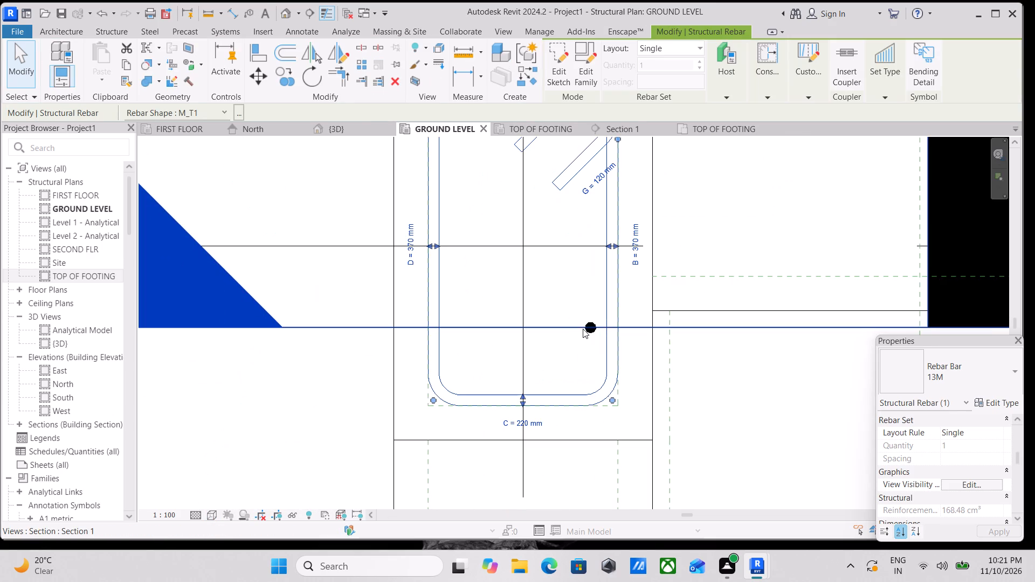
pyautogui.click(591, 329)
pyautogui.scroll(3, 592, 333)
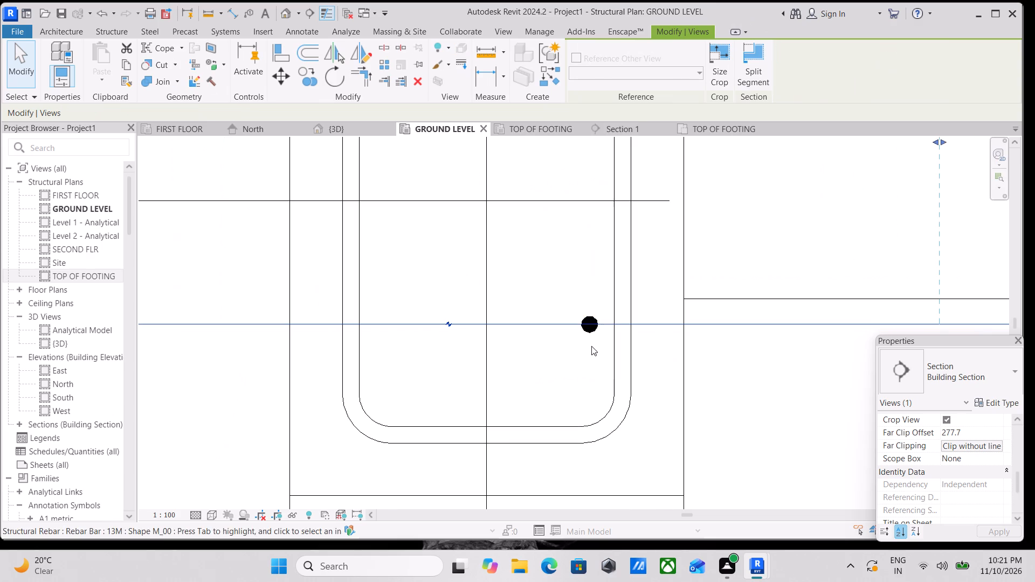
pyautogui.click(592, 334)
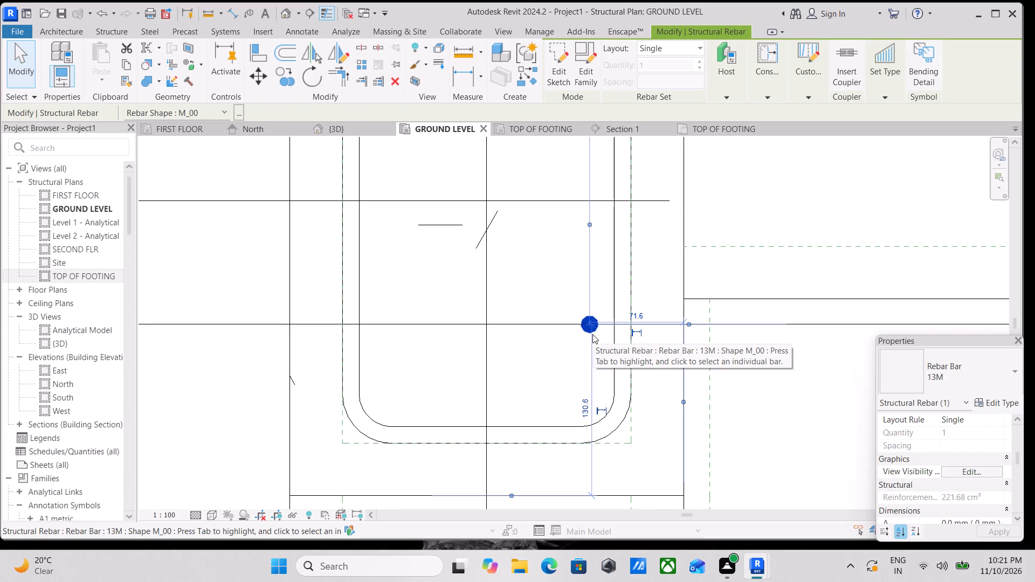
pyautogui.press('Down')
pyautogui.press('Down')
pyautogui.press('Down')
pyautogui.press('Down')
pyautogui.press('Down')
pyautogui.press('Down')
pyautogui.press('Down')
pyautogui.press('Down')
pyautogui.press('Down')
pyautogui.press('Down')
pyautogui.press('Down')
pyautogui.press('Down')
pyautogui.press('Down')
pyautogui.press('Down')
pyautogui.press('Down')
pyautogui.press('Down')
pyautogui.press('Down')
pyautogui.press('Down')
pyautogui.press('Down')
pyautogui.press('Down')
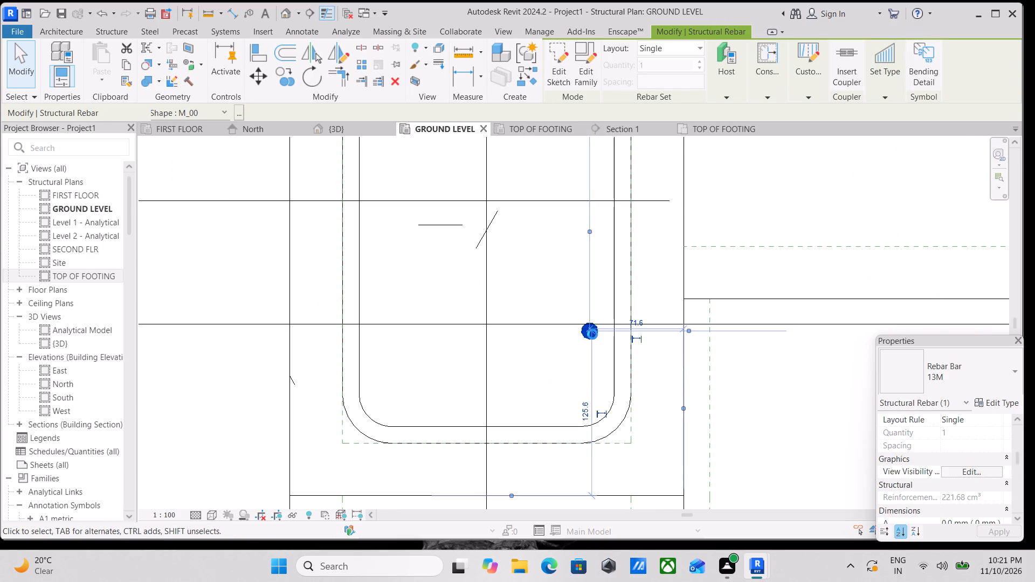
pyautogui.press('Down')
pyautogui.scroll(-2, 599, 335)
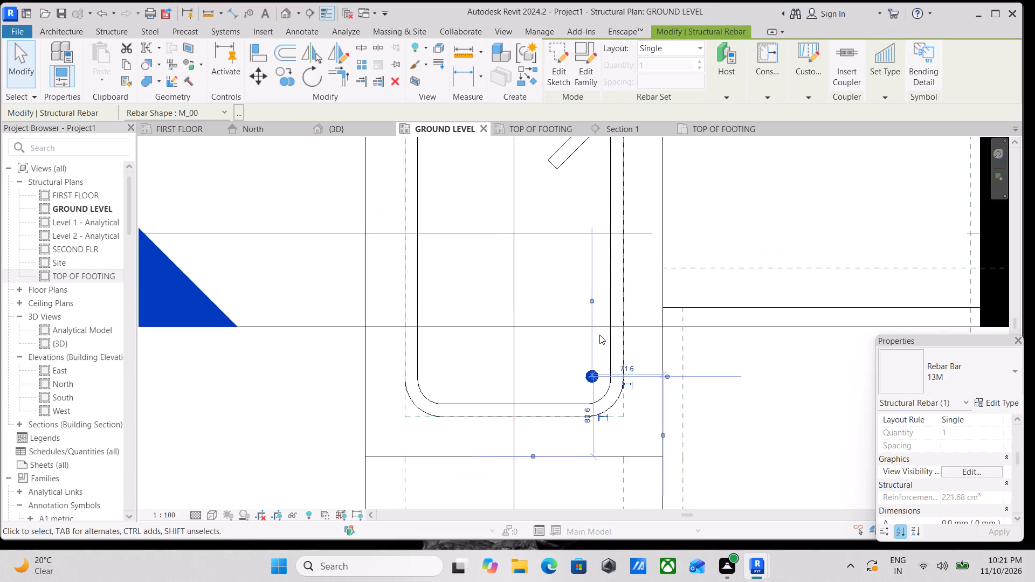
pyautogui.moveTo(599, 335); pyautogui.dragTo(627, 386, button='middle')
pyautogui.press('Escape')
pyautogui.scroll(-2, 628, 383)
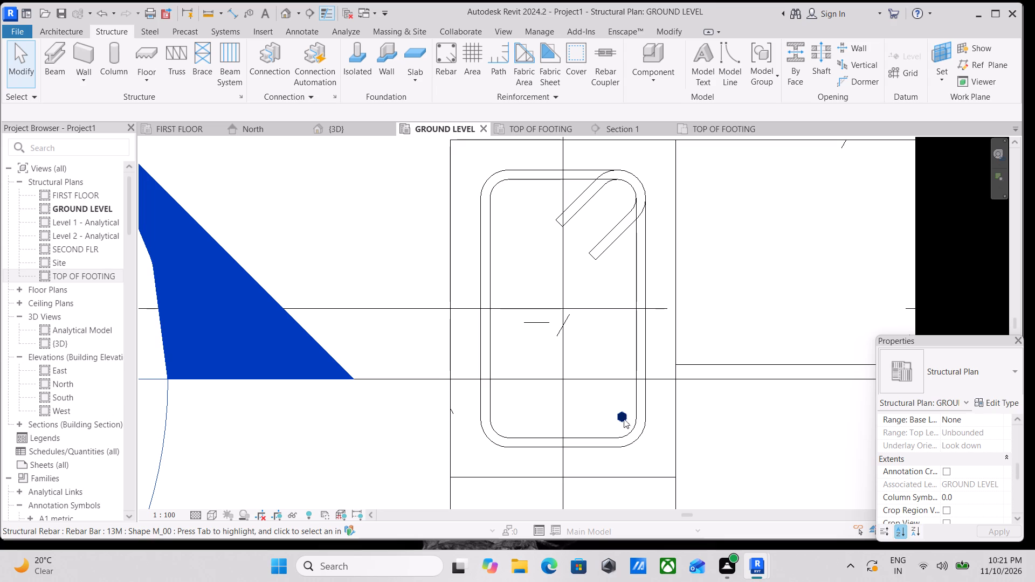
# Set the vertical M_00 bar's rebar set layout in the A1 column to Fixed Number with a quantity of 3.
pyautogui.click(622, 419)
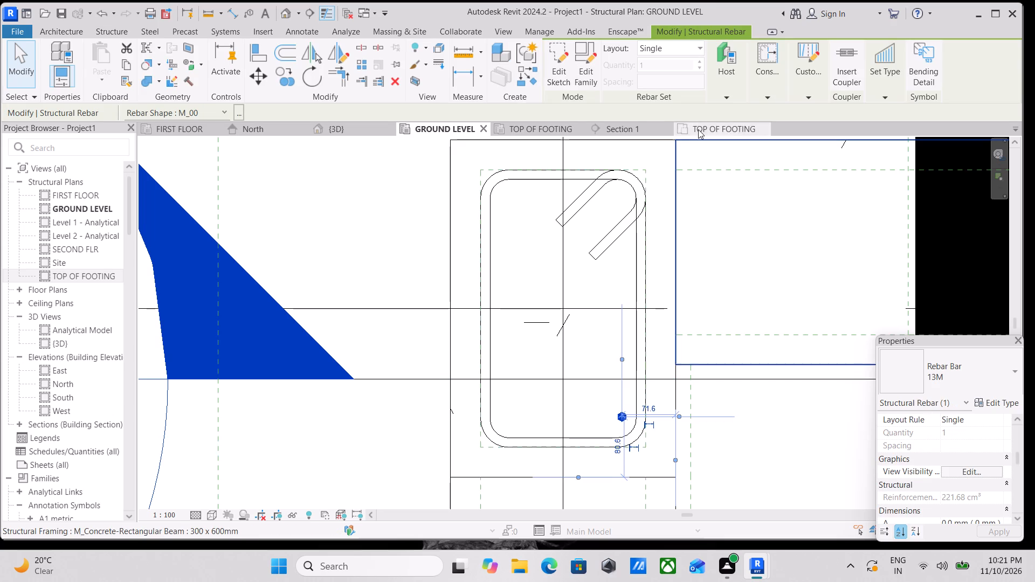
pyautogui.click(684, 45)
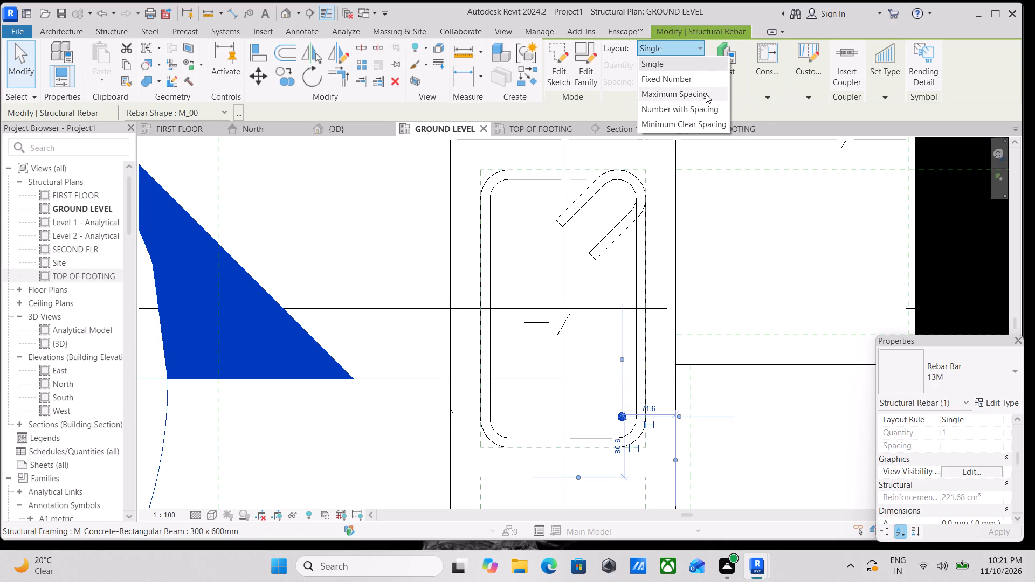
pyautogui.click(706, 94)
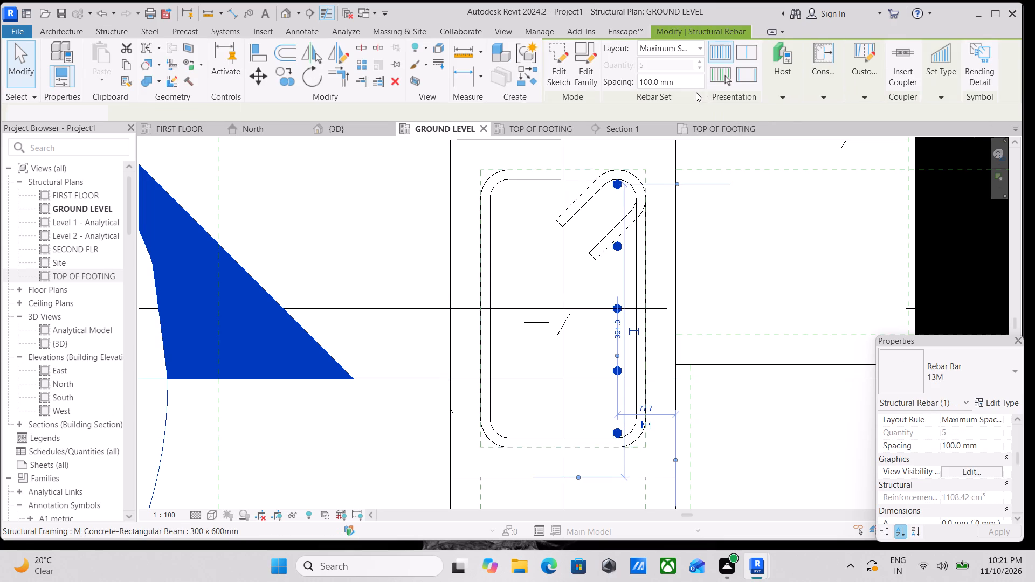
pyautogui.click(691, 48)
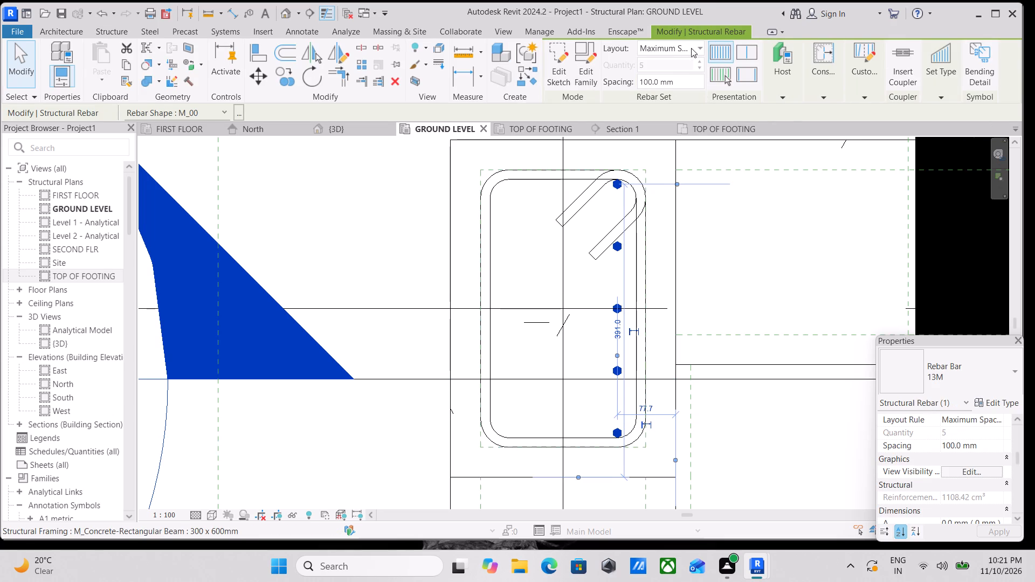
pyautogui.click(688, 80)
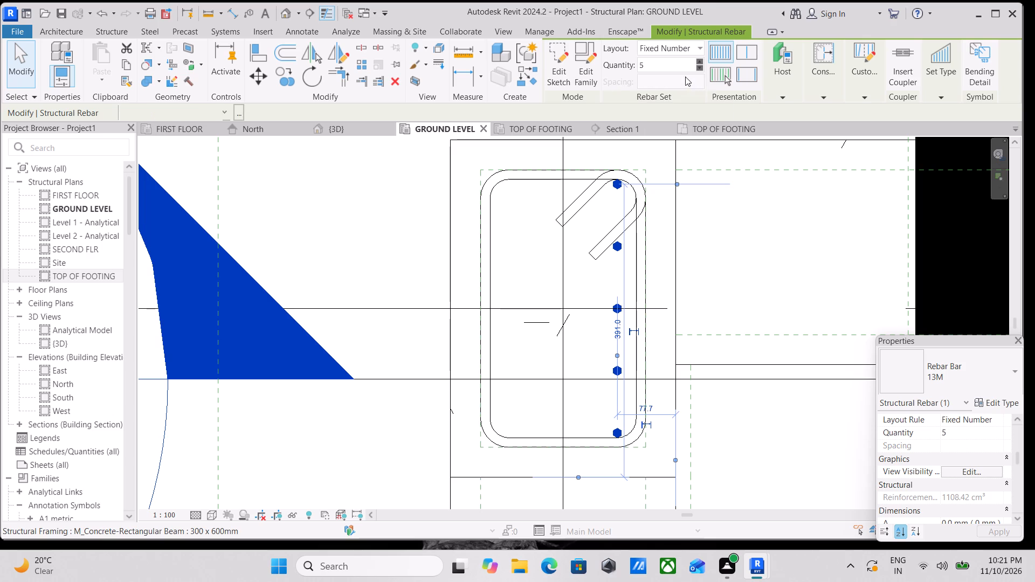
pyautogui.click(664, 71)
pyautogui.click(660, 62)
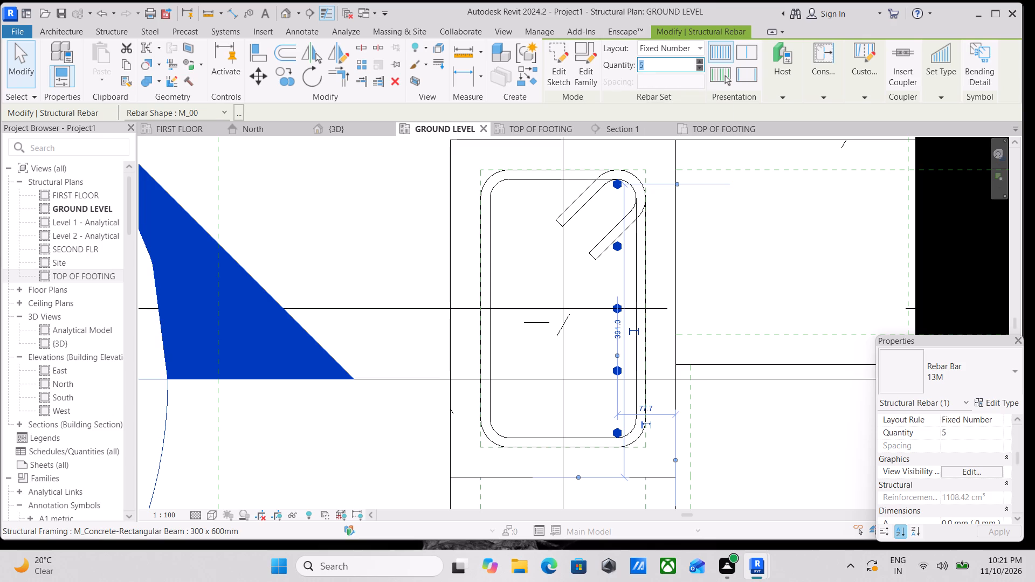
pyautogui.press('3')
pyautogui.press('Return')
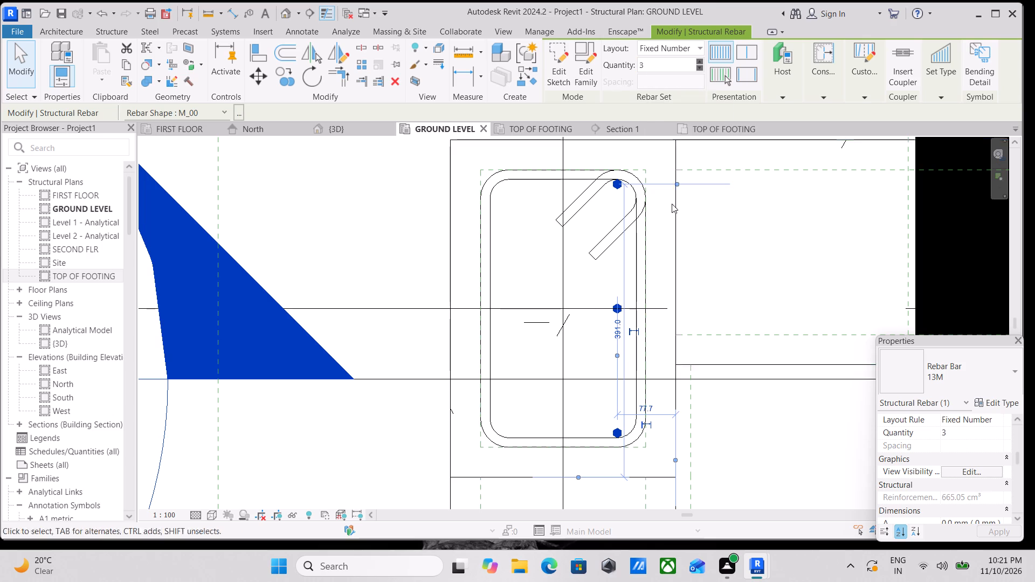
# Pull the upper end of the A1 column's three-bar M_00 set down to about 79.5 mm from the column's upper face.
pyautogui.scroll(-1, 626, 289)
pyautogui.moveTo(626, 280); pyautogui.dragTo(633, 264, button='middle')
pyautogui.scroll(3, 649, 297)
pyautogui.scroll(-1, 623, 225)
pyautogui.moveTo(623, 226); pyautogui.dragTo(626, 252, button='middle')
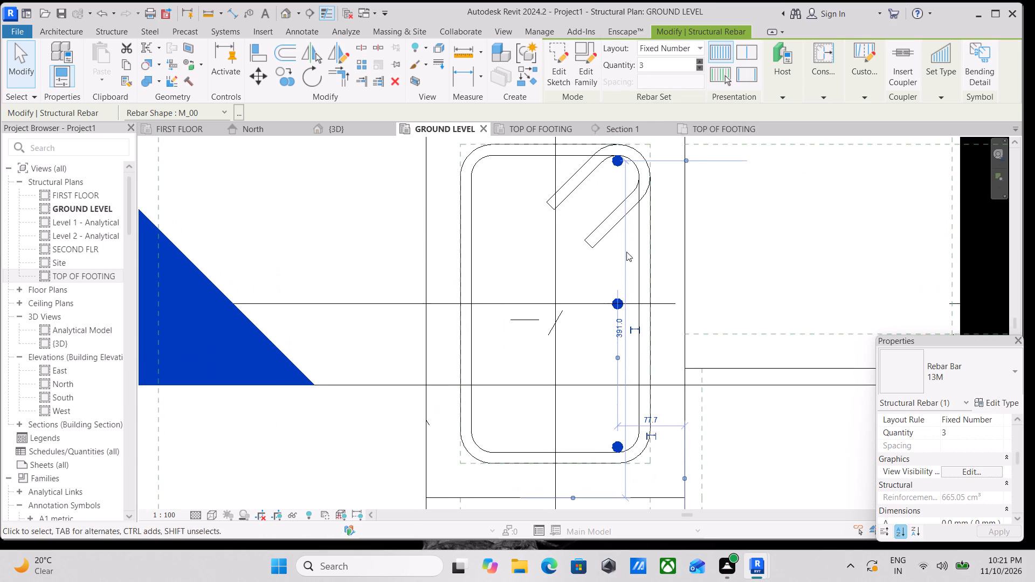
pyautogui.press('Escape')
pyautogui.click(616, 309)
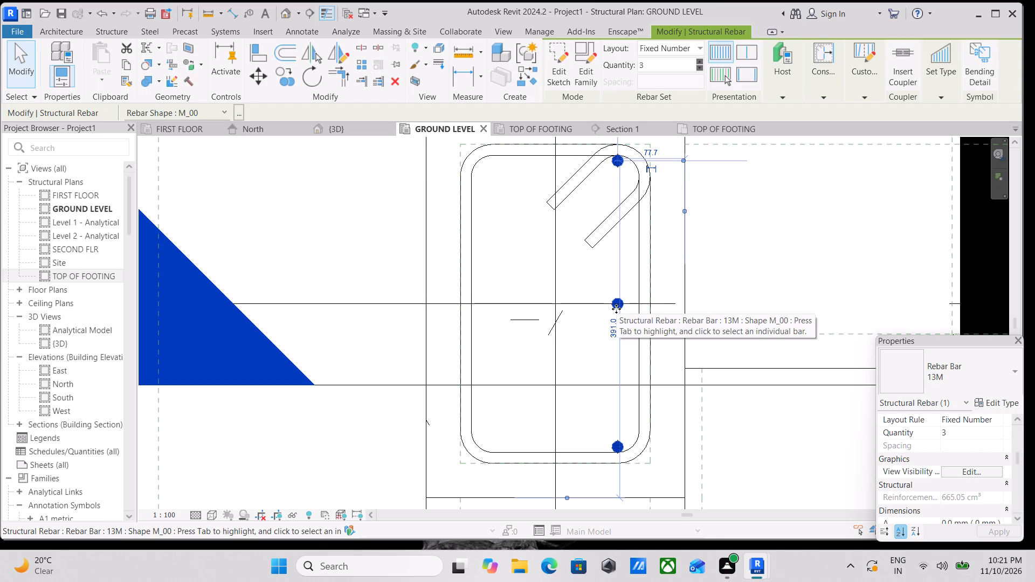
pyautogui.press('Right')
pyautogui.press('Right')
pyautogui.press('Right')
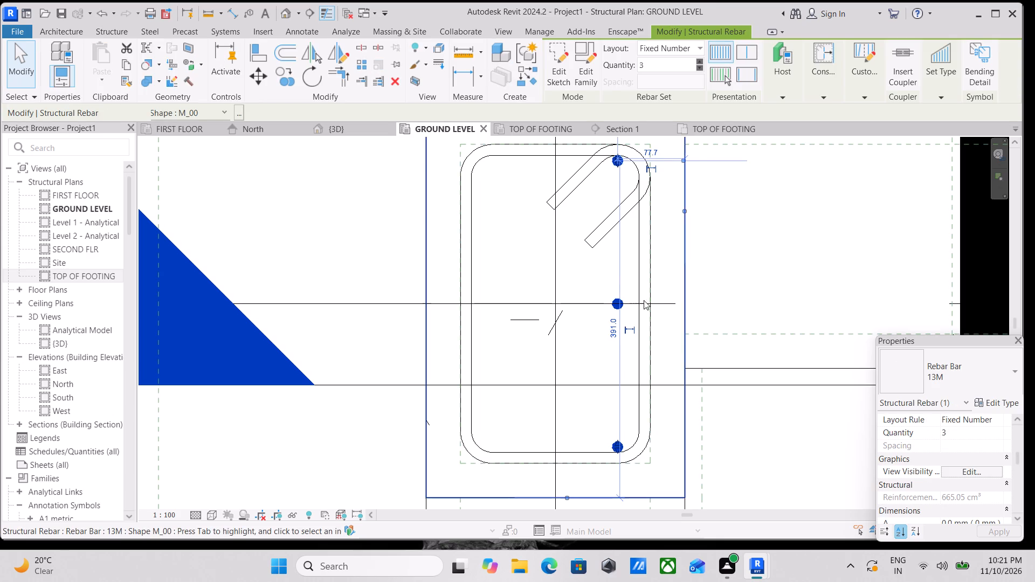
pyautogui.press('Right')
pyautogui.moveTo(620, 160); pyautogui.dragTo(622, 169)
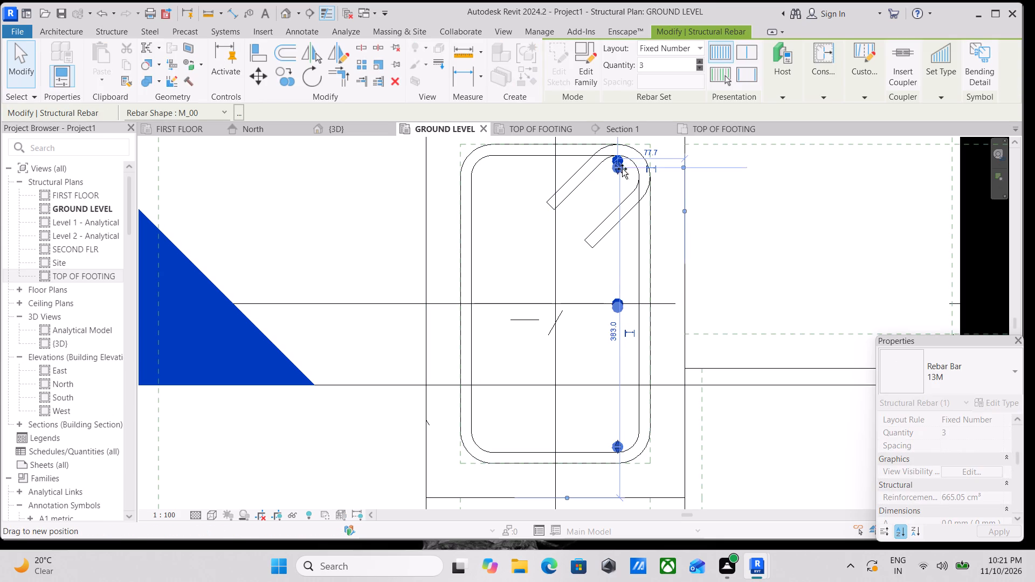
pyautogui.moveTo(622, 169); pyautogui.dragTo(632, 178)
# Pull the lower end of the M_00 bar set upward, away from the tie's lower leg in the A1 column.
pyautogui.scroll(1, 638, 290)
pyautogui.scroll(1, 609, 436)
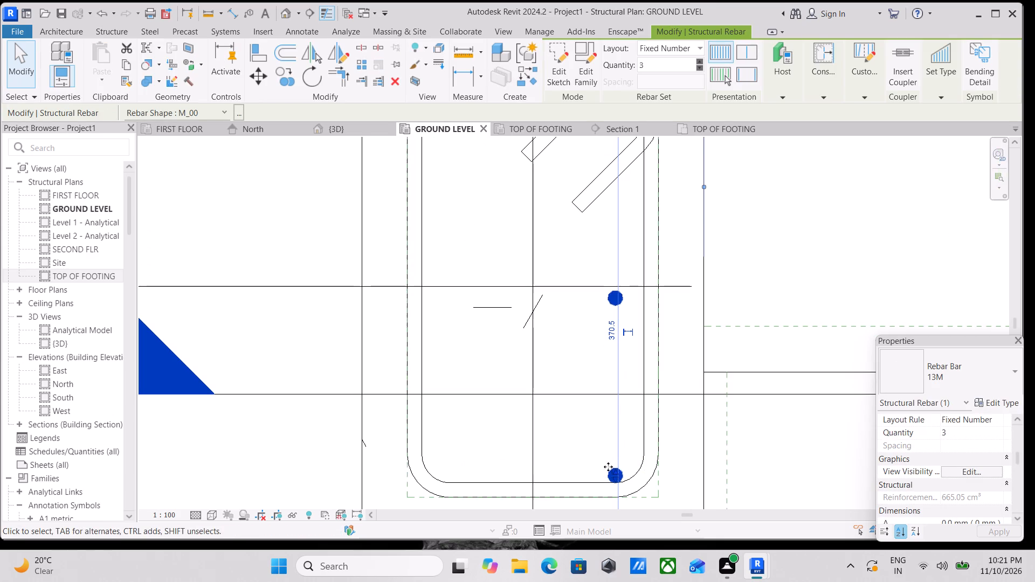
pyautogui.moveTo(613, 470); pyautogui.dragTo(617, 445)
pyautogui.scroll(-2, 629, 413)
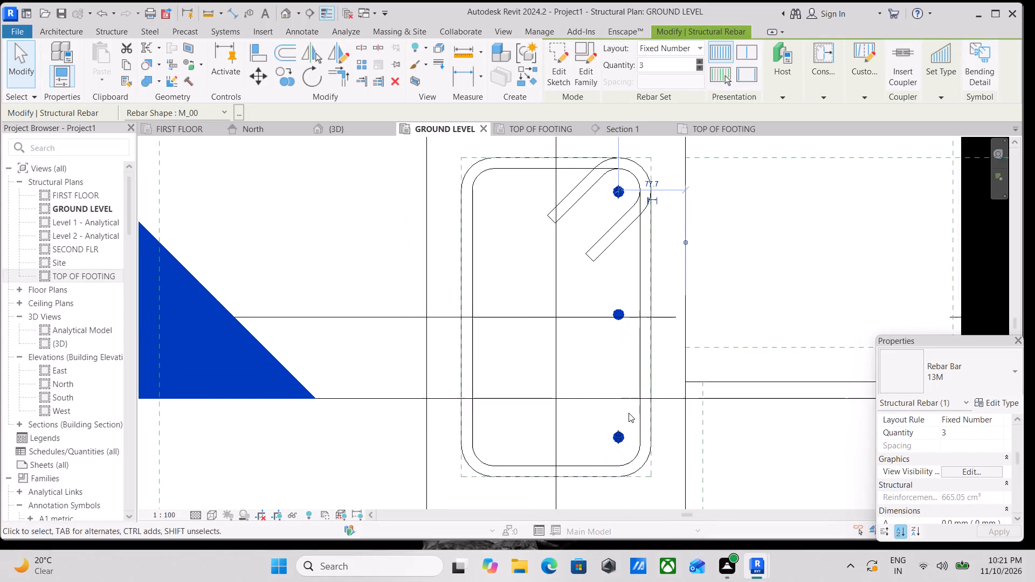
pyautogui.moveTo(629, 413); pyautogui.dragTo(629, 445, button='middle')
pyautogui.scroll(-2, 634, 326)
pyautogui.moveTo(637, 331); pyautogui.dragTo(641, 351, button='middle')
pyautogui.scroll(4, 632, 476)
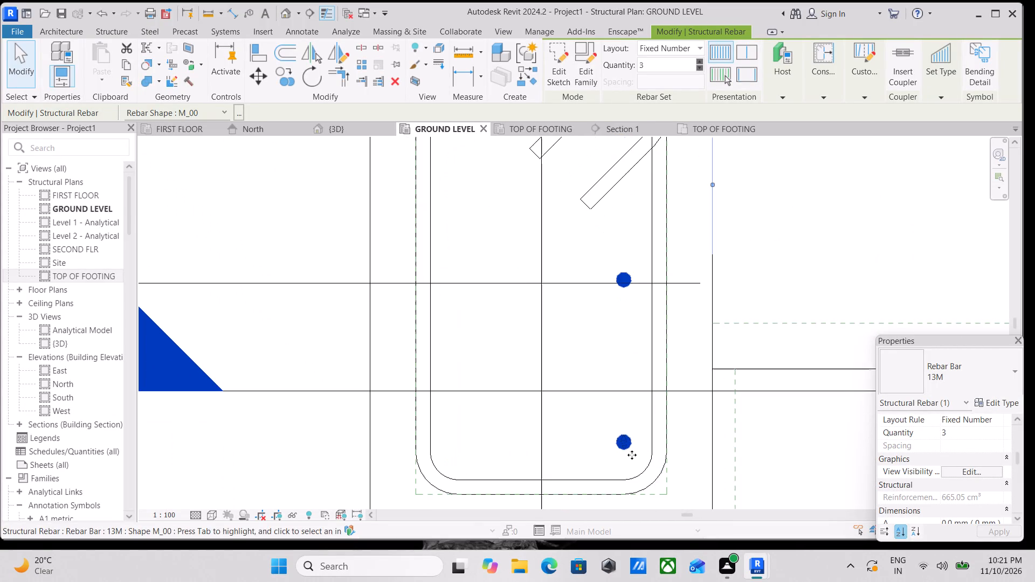
pyautogui.moveTo(622, 438); pyautogui.dragTo(622, 429)
pyautogui.scroll(-1, 623, 428)
pyautogui.moveTo(623, 429); pyautogui.dragTo(640, 489, button='middle')
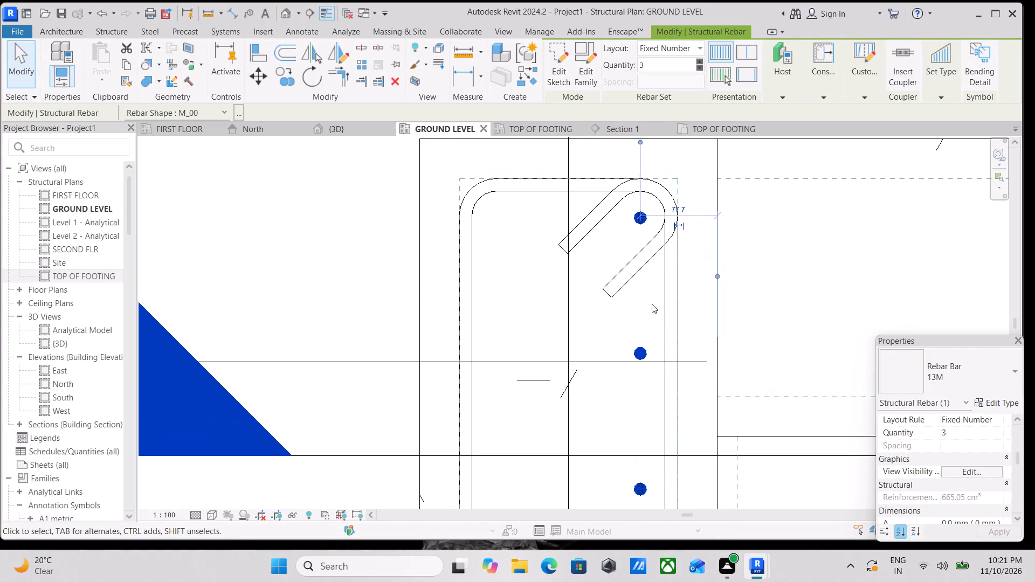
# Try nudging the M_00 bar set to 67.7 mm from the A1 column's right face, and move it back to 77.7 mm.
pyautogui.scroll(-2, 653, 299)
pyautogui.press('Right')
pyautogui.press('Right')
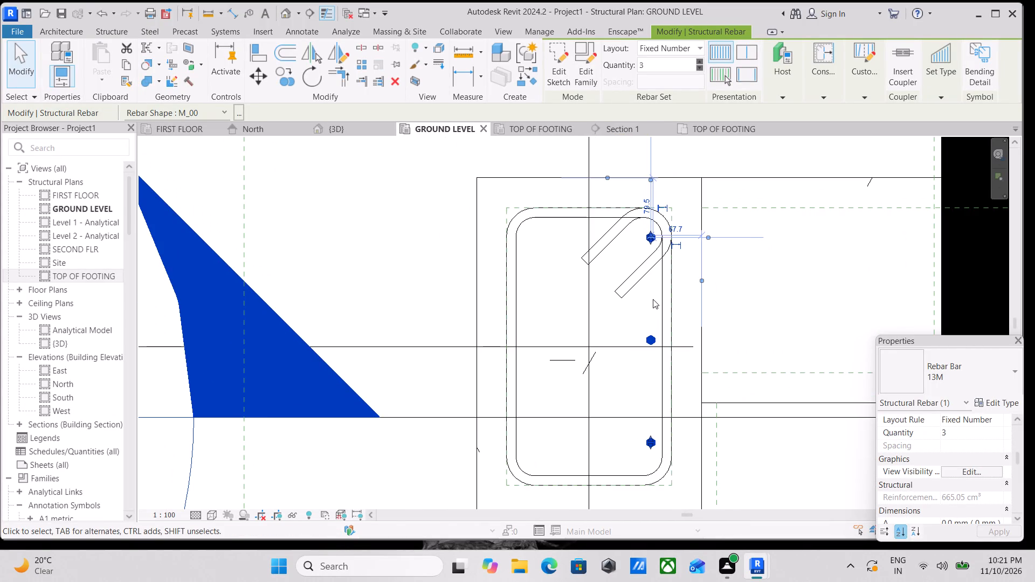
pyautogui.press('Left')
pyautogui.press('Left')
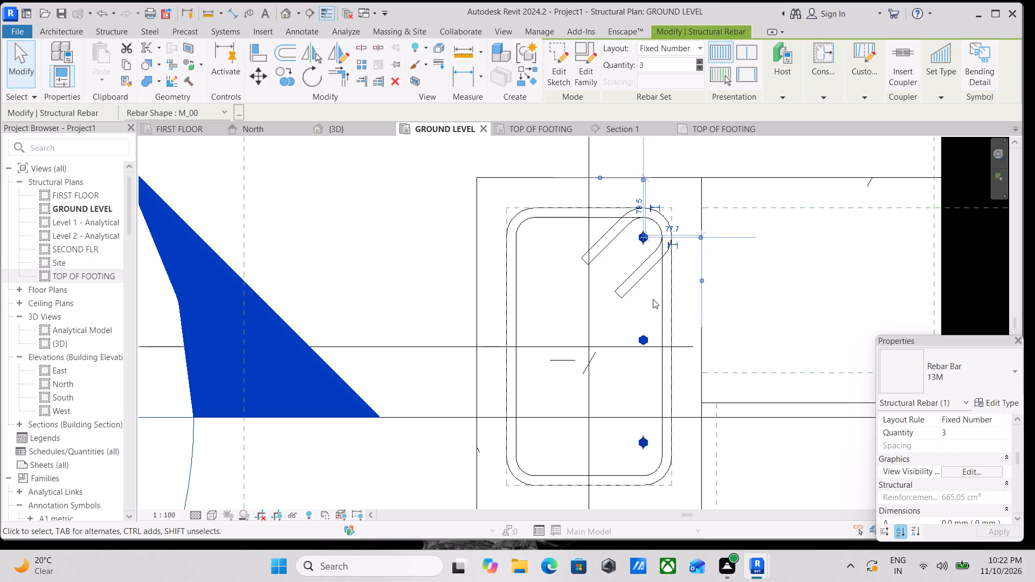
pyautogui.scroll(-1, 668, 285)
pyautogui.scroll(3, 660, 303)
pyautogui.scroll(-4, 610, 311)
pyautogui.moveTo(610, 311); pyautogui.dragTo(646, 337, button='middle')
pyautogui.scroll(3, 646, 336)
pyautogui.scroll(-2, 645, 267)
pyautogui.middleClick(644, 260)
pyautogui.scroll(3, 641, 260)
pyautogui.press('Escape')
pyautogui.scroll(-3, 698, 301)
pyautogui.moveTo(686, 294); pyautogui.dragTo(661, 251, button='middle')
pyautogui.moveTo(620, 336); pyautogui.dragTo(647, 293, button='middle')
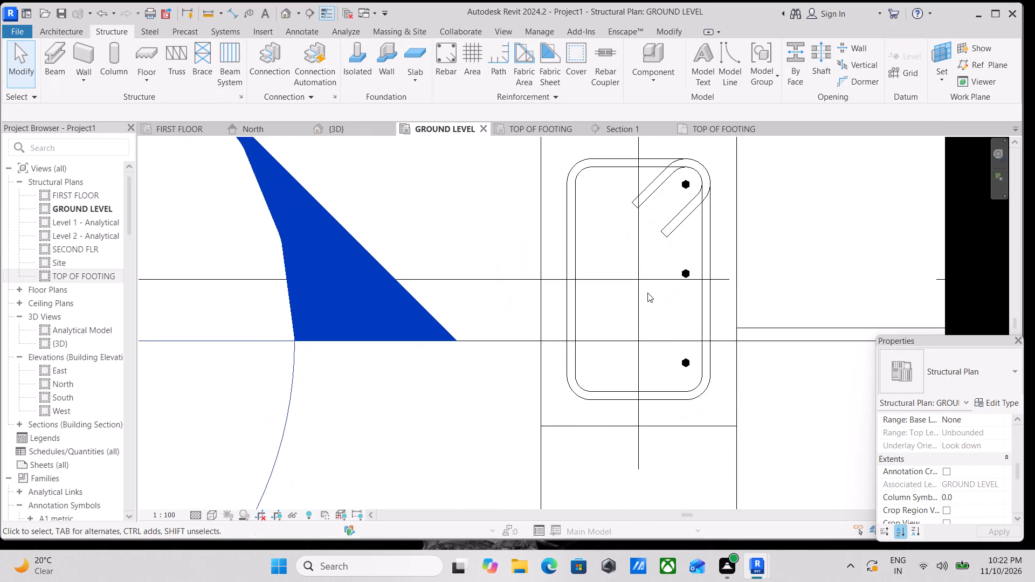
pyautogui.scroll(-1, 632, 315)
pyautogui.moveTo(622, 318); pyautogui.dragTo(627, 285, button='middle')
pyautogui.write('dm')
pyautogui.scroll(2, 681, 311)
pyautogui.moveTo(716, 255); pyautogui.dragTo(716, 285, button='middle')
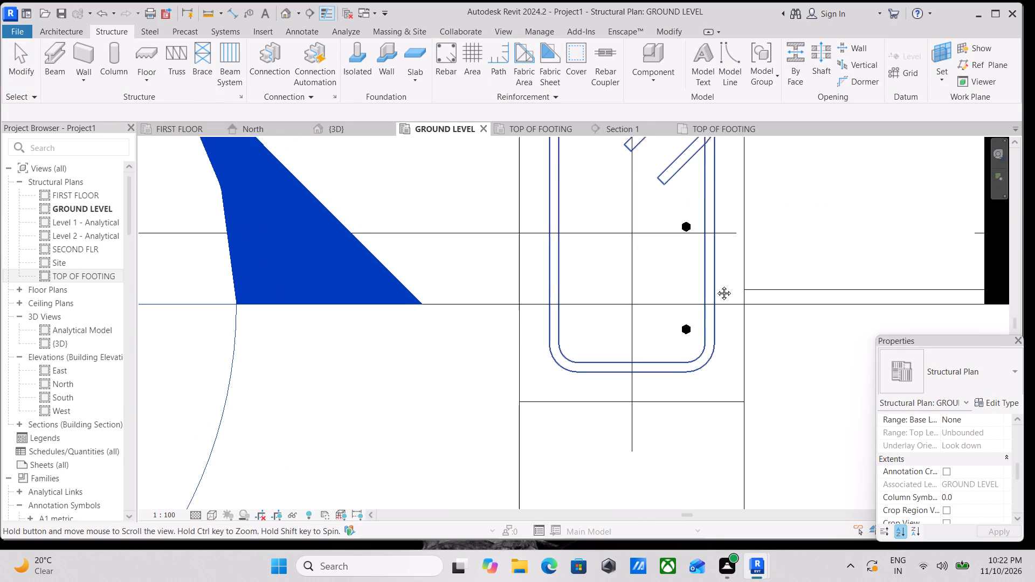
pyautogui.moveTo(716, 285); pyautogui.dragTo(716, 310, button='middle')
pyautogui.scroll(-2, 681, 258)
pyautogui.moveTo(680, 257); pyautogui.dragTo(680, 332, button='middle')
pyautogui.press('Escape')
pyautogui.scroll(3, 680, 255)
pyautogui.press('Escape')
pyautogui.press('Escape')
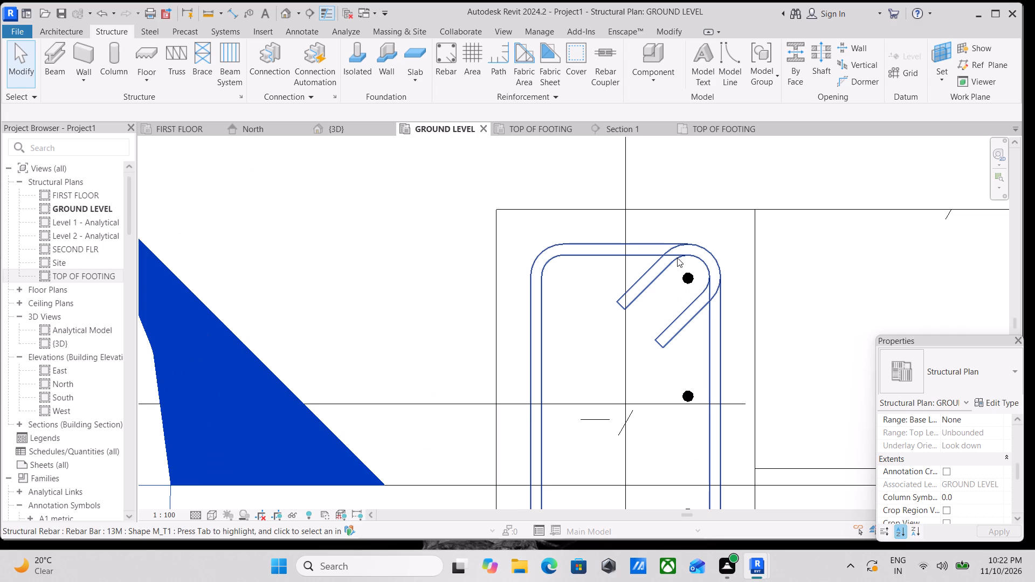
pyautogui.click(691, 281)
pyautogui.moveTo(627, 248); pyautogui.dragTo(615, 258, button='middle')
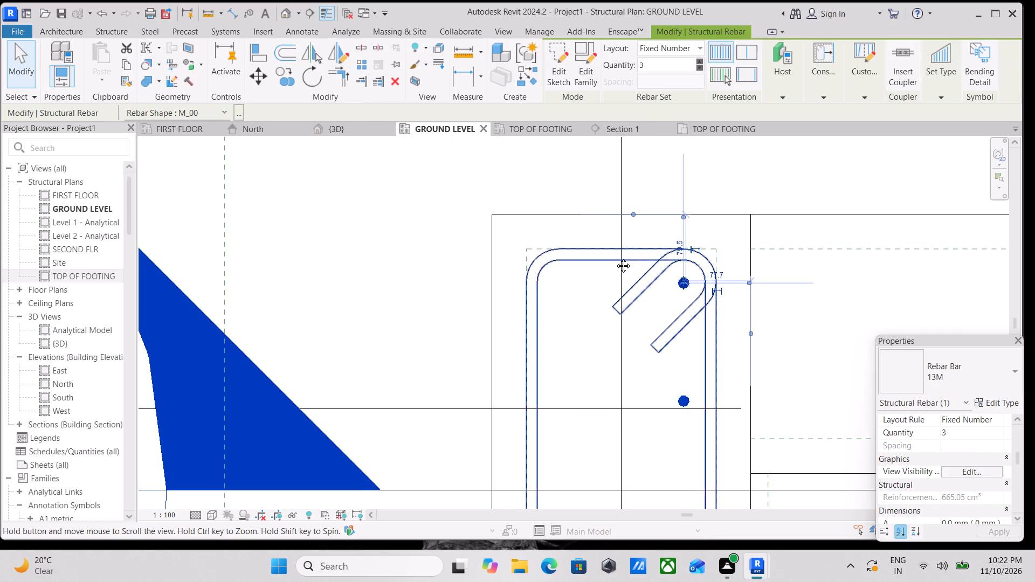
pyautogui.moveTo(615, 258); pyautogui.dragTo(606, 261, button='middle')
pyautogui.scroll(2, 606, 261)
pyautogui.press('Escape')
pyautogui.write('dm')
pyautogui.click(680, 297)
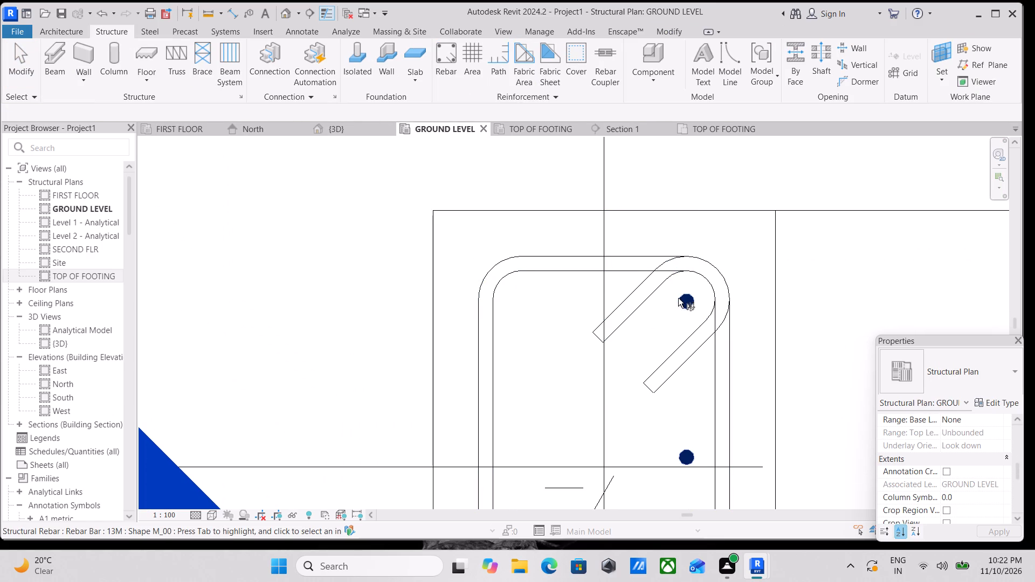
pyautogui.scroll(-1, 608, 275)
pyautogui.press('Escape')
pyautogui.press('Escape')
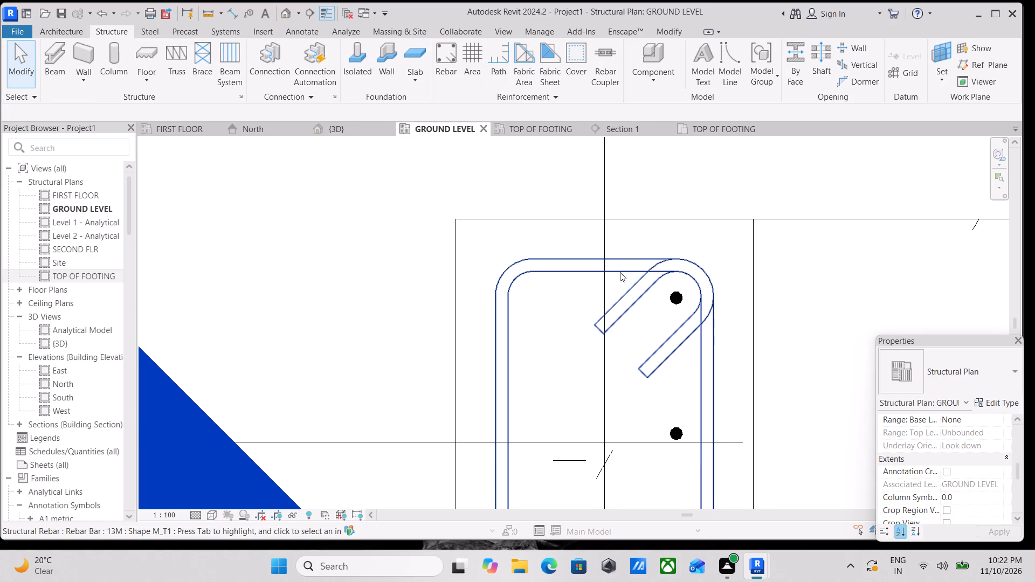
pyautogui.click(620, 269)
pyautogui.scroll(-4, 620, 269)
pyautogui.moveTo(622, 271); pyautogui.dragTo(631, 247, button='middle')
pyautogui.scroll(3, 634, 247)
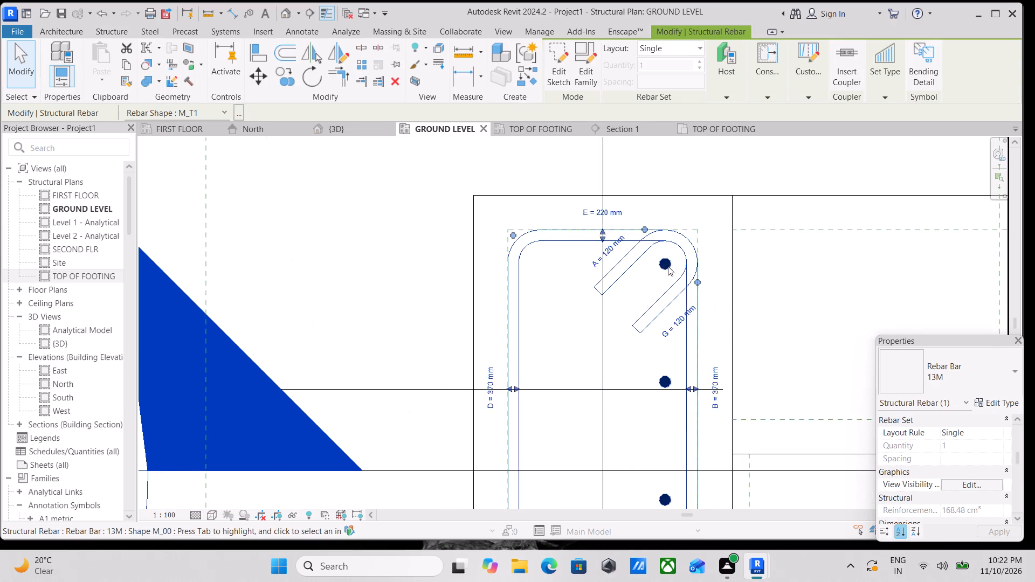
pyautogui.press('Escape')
# Mirror a copy of the three-bar M_00 set about a vertical axis drawn from the midpoint of the M_T1 tie's lower leg.
pyautogui.click(666, 265)
pyautogui.scroll(-3, 666, 265)
pyautogui.moveTo(680, 281); pyautogui.dragTo(689, 249, button='middle')
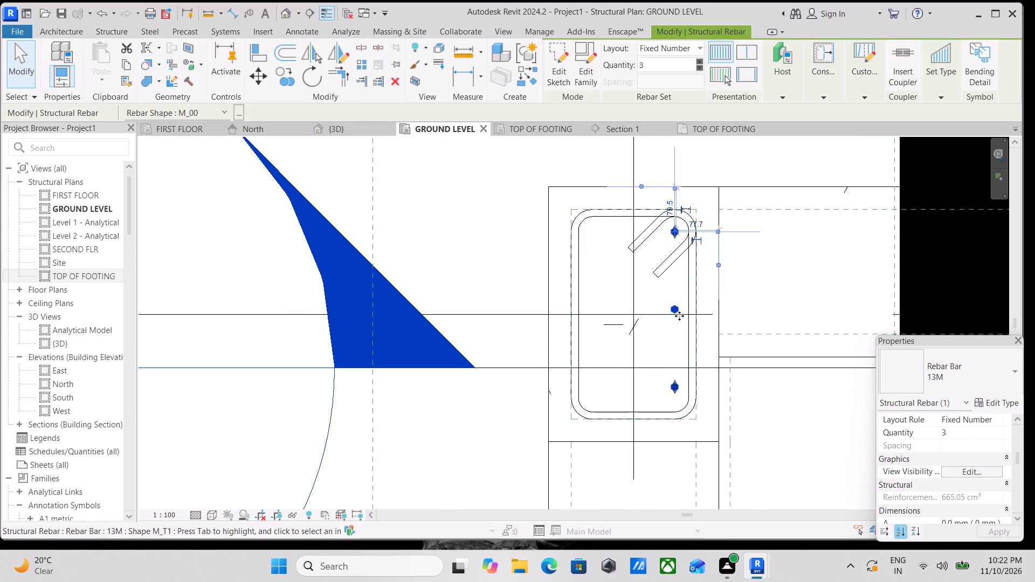
pyautogui.scroll(2, 679, 316)
pyautogui.write('dm')
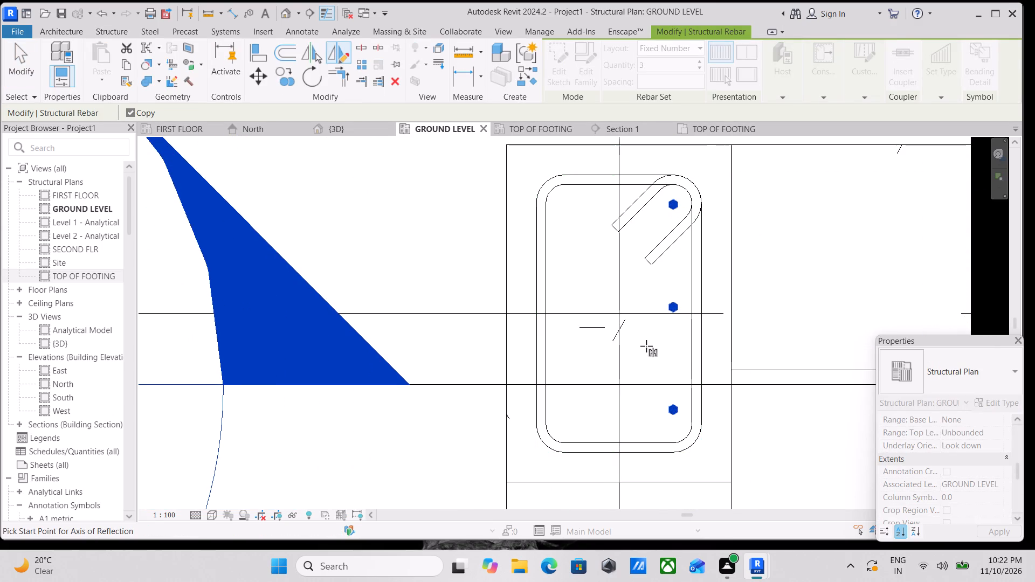
pyautogui.scroll(-3, 486, 445)
pyautogui.moveTo(486, 442); pyautogui.dragTo(554, 301, button='middle')
pyautogui.scroll(4, 618, 284)
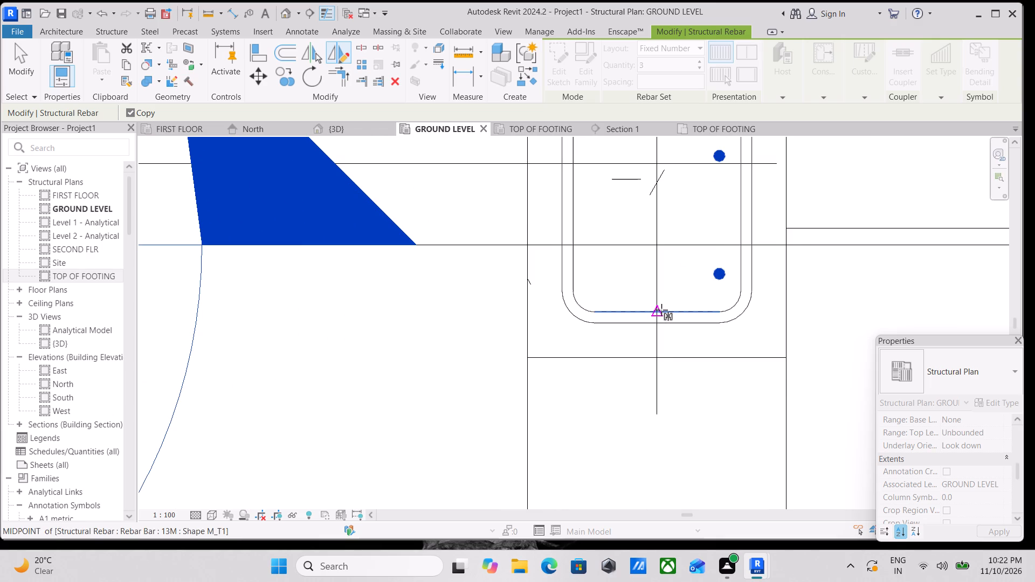
pyautogui.click(661, 310)
pyautogui.moveTo(653, 365); pyautogui.dragTo(659, 314, button='middle')
pyautogui.click(656, 343)
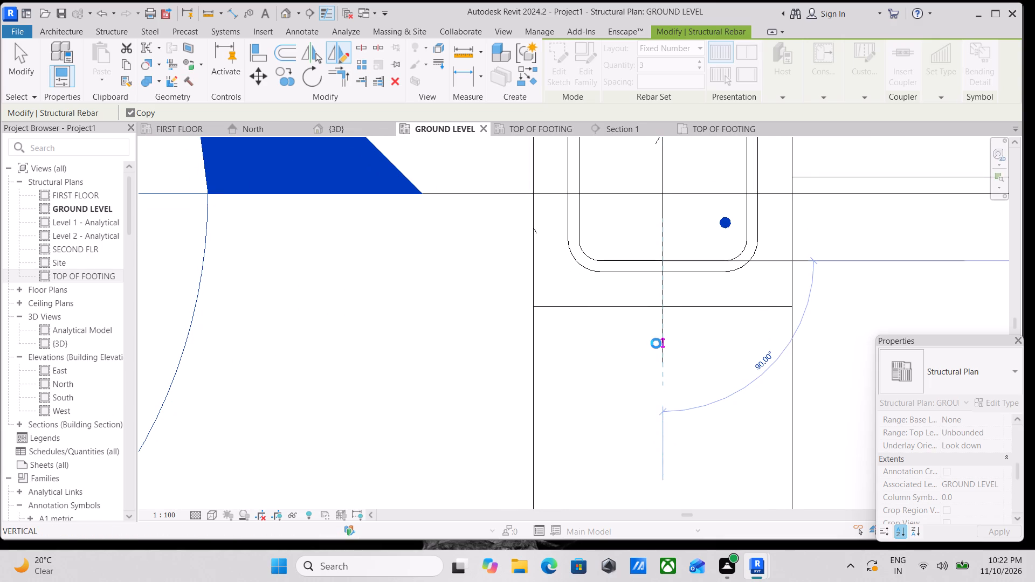
pyautogui.scroll(-3, 656, 343)
pyautogui.moveTo(659, 341); pyautogui.dragTo(652, 385, button='middle')
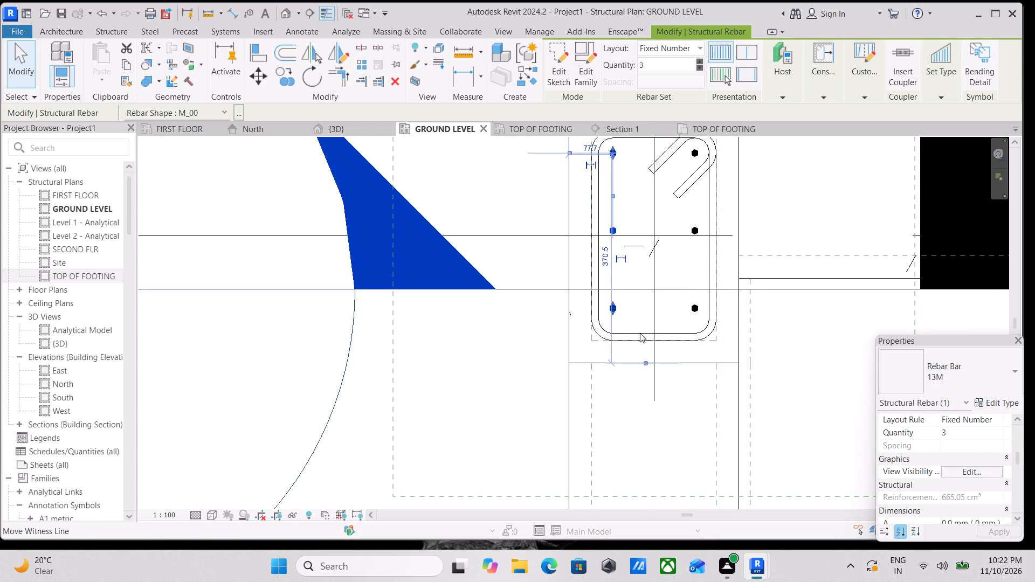
pyautogui.press('Escape')
pyautogui.scroll(3, 645, 328)
pyautogui.press('Escape')
# Review the view visibility states of the mirrored M_00 bar set in the A1 column.
pyautogui.scroll(-1, 622, 210)
pyautogui.moveTo(622, 210); pyautogui.dragTo(600, 300, button='middle')
pyautogui.scroll(2, 594, 322)
pyautogui.scroll(3, 567, 254)
pyautogui.click(577, 258)
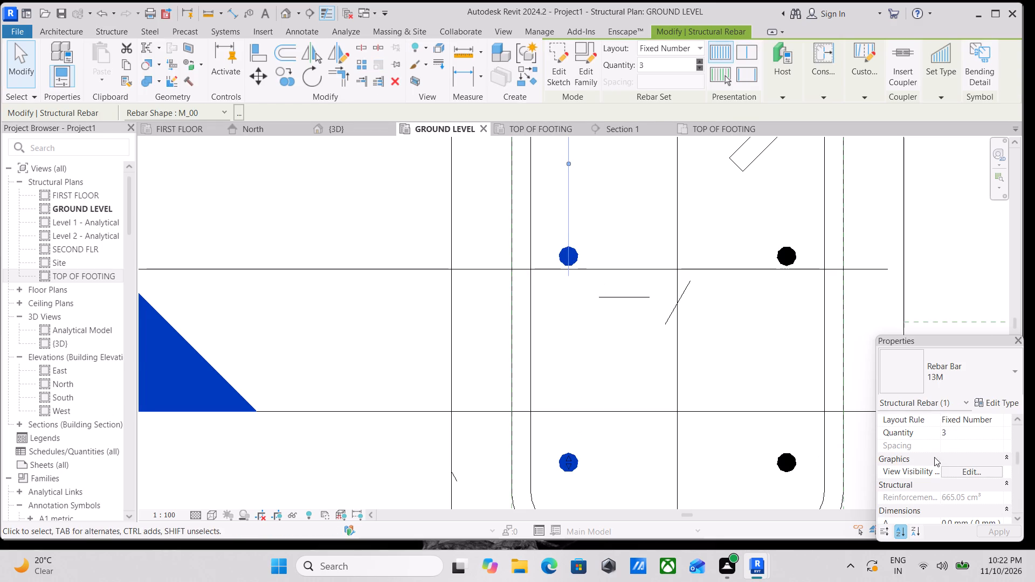
pyautogui.click(964, 473)
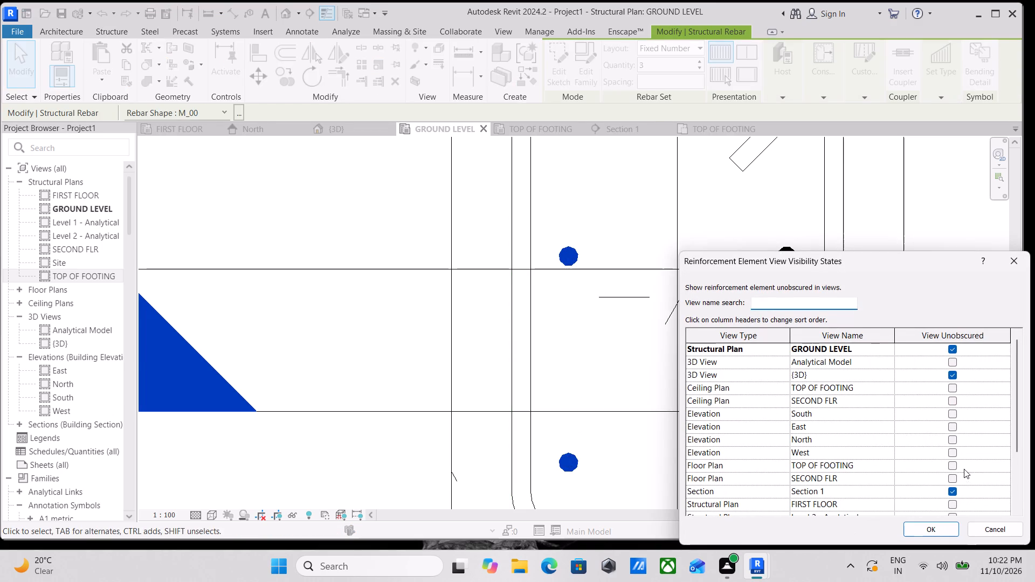
pyautogui.click(919, 530)
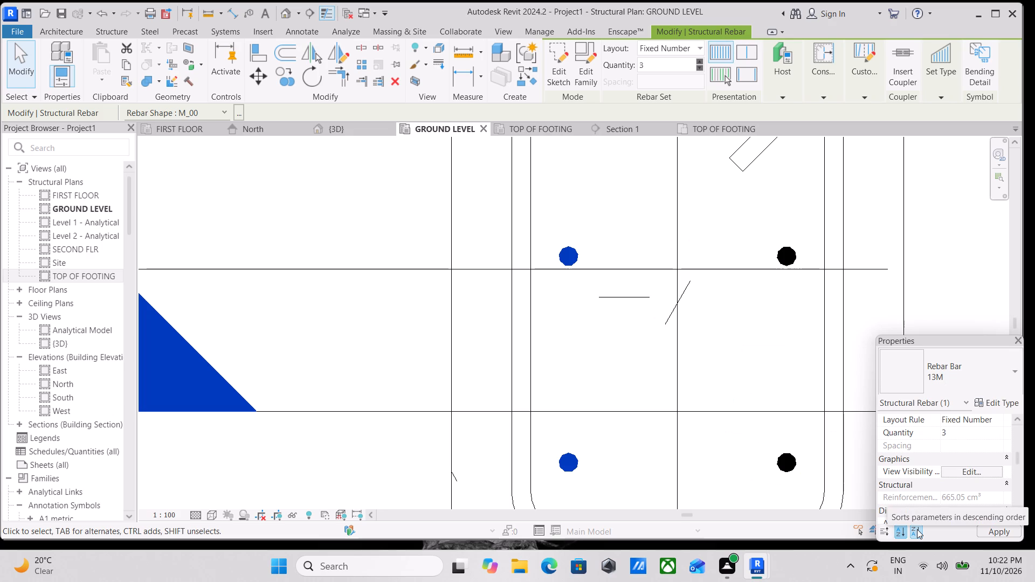
pyautogui.scroll(2, 917, 529)
pyautogui.scroll(-3, 772, 471)
pyautogui.scroll(1, 805, 434)
pyautogui.scroll(-3, 829, 407)
pyautogui.press('Escape')
# Nudge the mirrored M_00 bar set outward to 75.2 mm from the A1 column's left face.
pyautogui.moveTo(816, 378); pyautogui.dragTo(760, 385, button='middle')
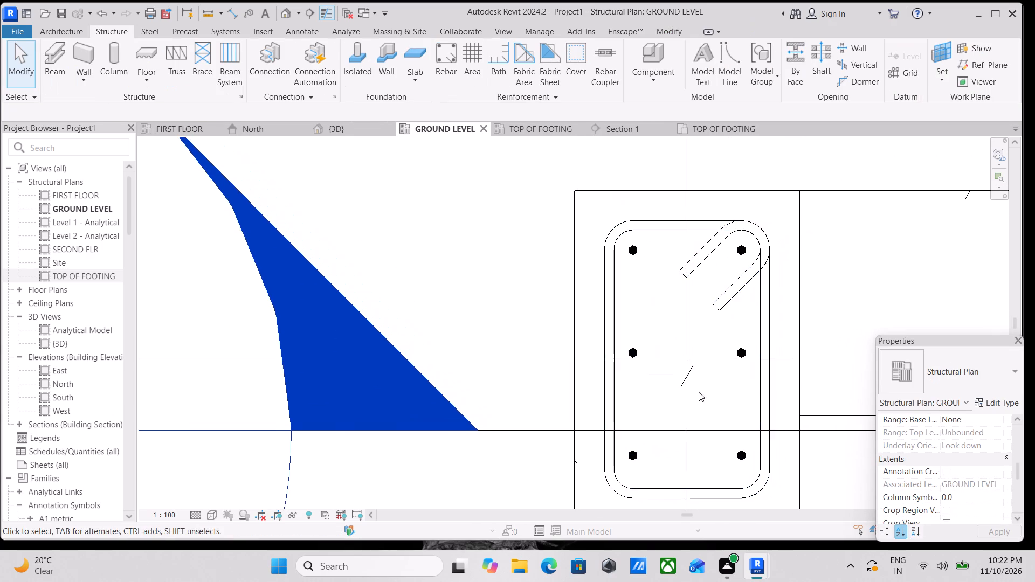
pyautogui.scroll(3, 660, 382)
pyautogui.moveTo(660, 390); pyautogui.dragTo(617, 389, button='middle')
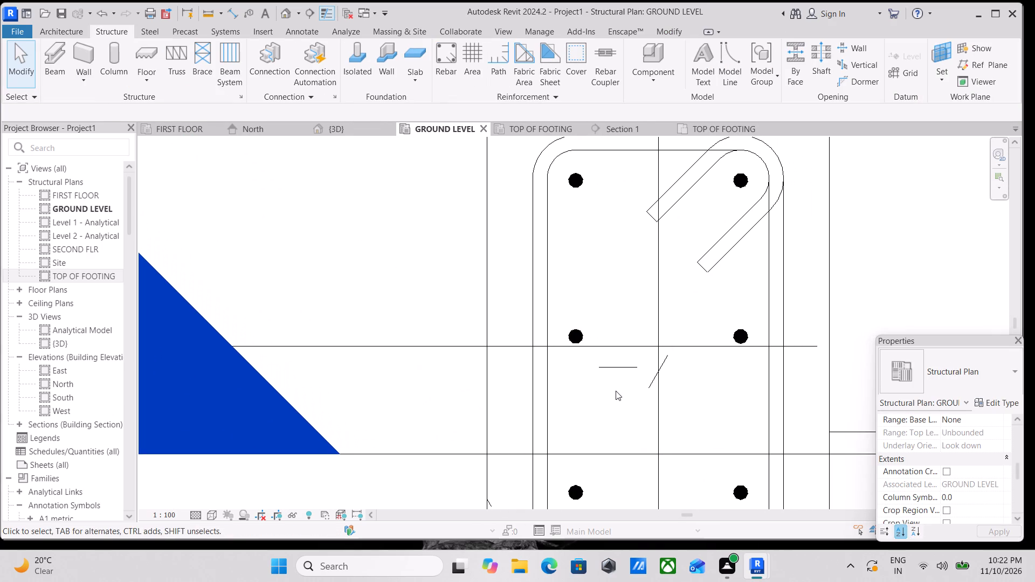
pyautogui.moveTo(615, 401); pyautogui.dragTo(615, 454, button='middle')
pyautogui.scroll(1, 503, 231)
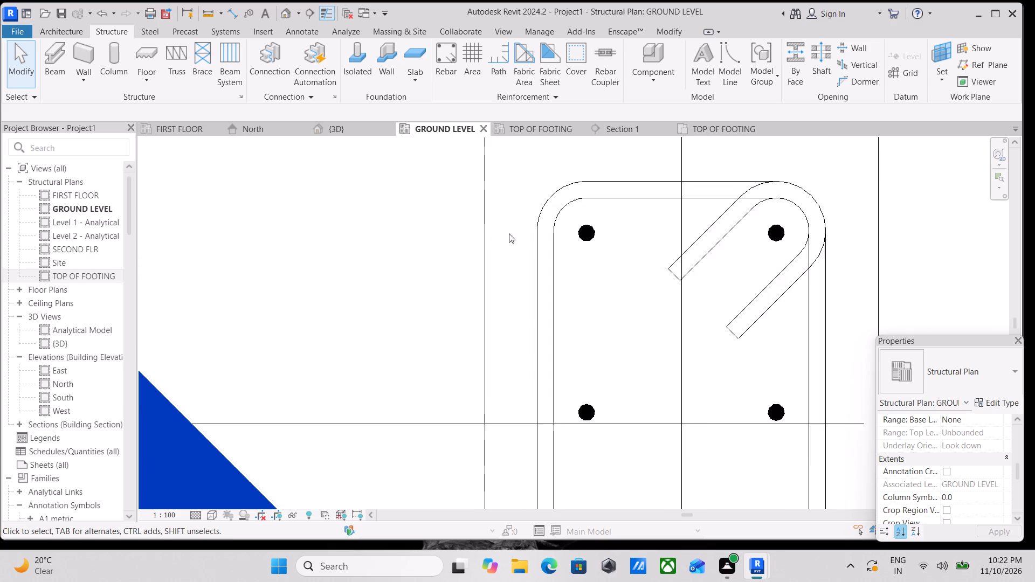
pyautogui.scroll(1, 509, 233)
pyautogui.click(604, 232)
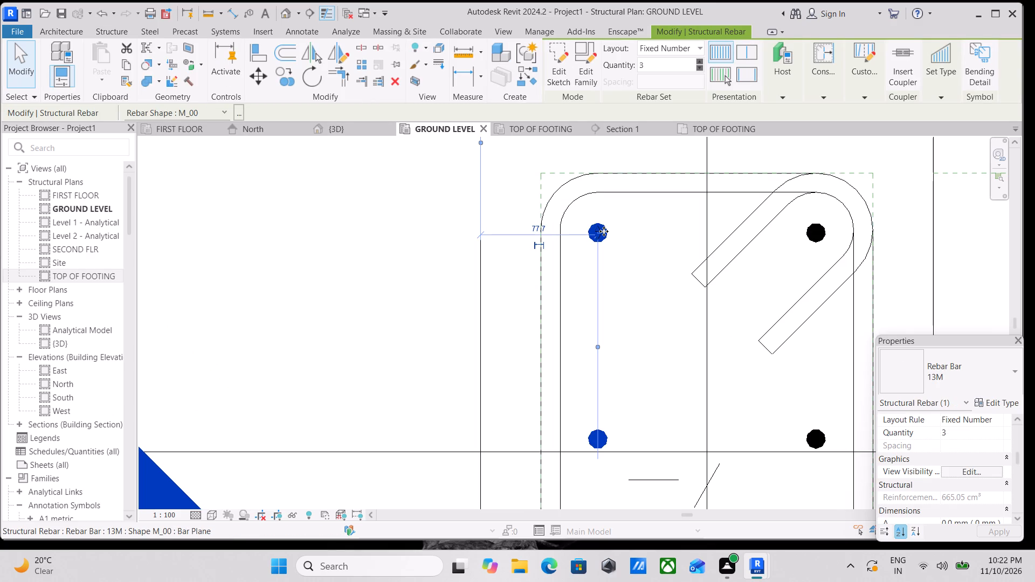
pyautogui.press('Left')
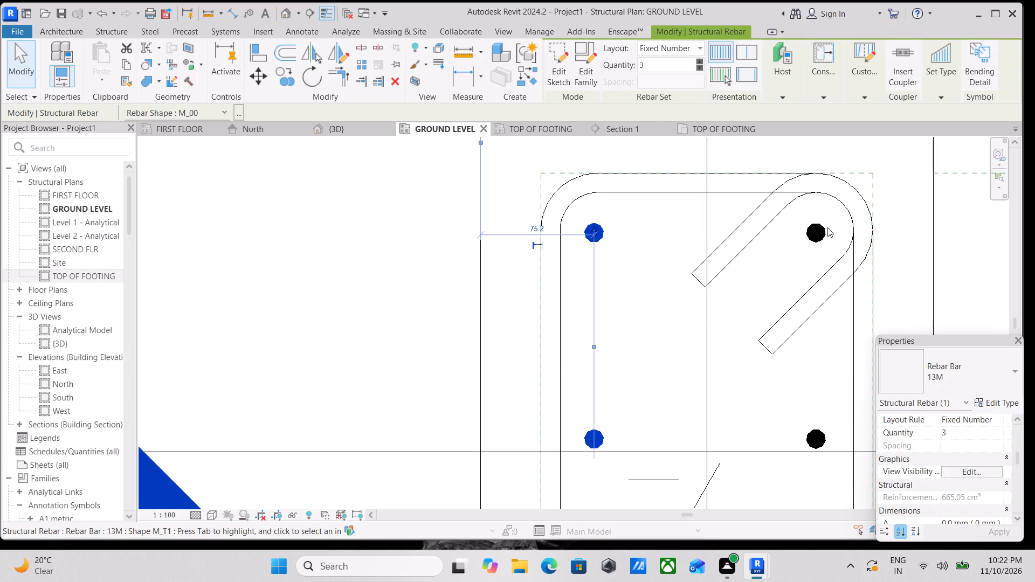
# Nudge the original M_00 bar set outward to 72.7 mm from the A1 column's right face.
pyautogui.click(823, 231)
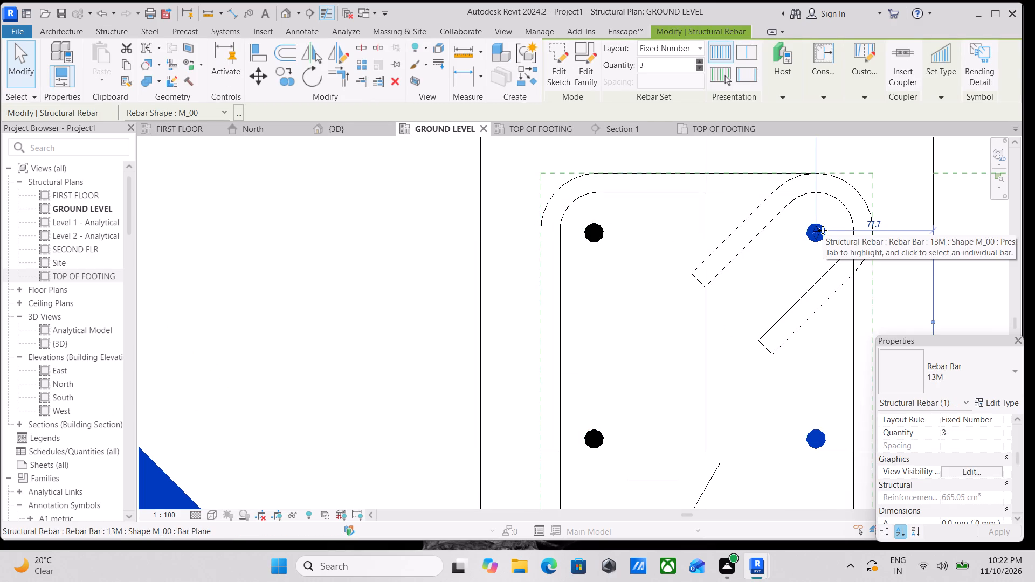
pyautogui.press('Right')
pyautogui.press('Right')
pyautogui.scroll(-5, 823, 230)
pyautogui.moveTo(774, 280); pyautogui.dragTo(779, 220, button='middle')
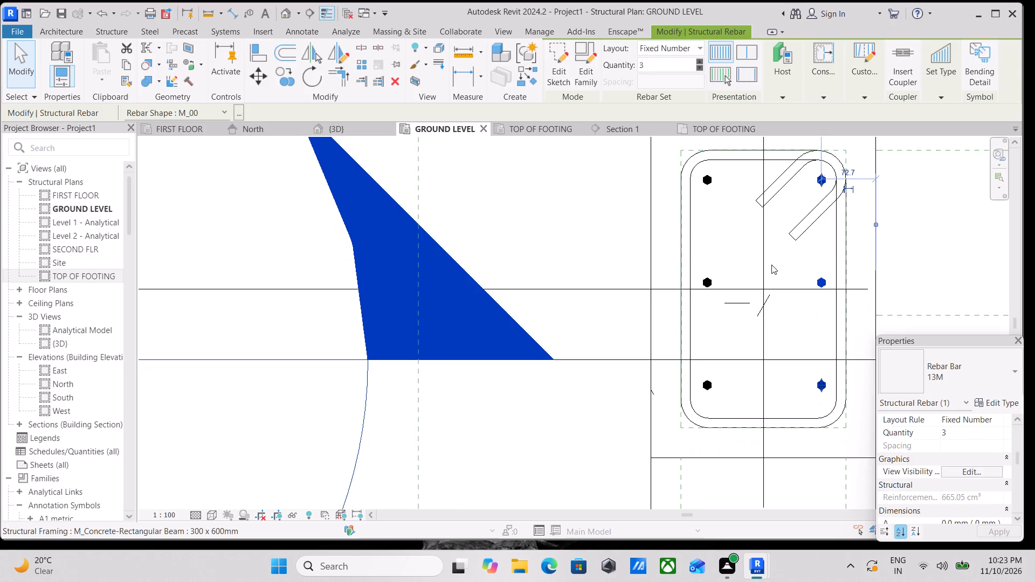
pyautogui.press('Escape')
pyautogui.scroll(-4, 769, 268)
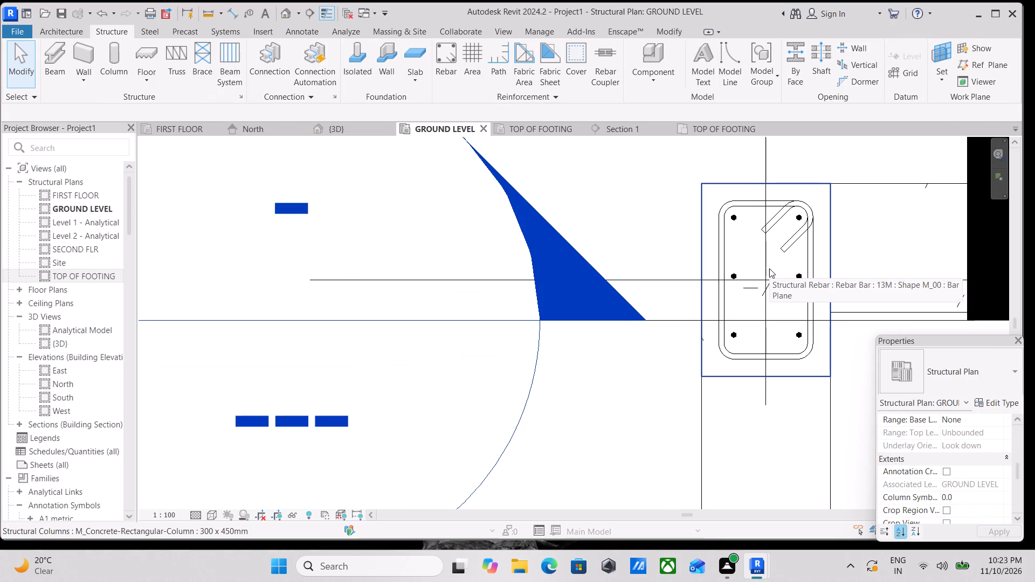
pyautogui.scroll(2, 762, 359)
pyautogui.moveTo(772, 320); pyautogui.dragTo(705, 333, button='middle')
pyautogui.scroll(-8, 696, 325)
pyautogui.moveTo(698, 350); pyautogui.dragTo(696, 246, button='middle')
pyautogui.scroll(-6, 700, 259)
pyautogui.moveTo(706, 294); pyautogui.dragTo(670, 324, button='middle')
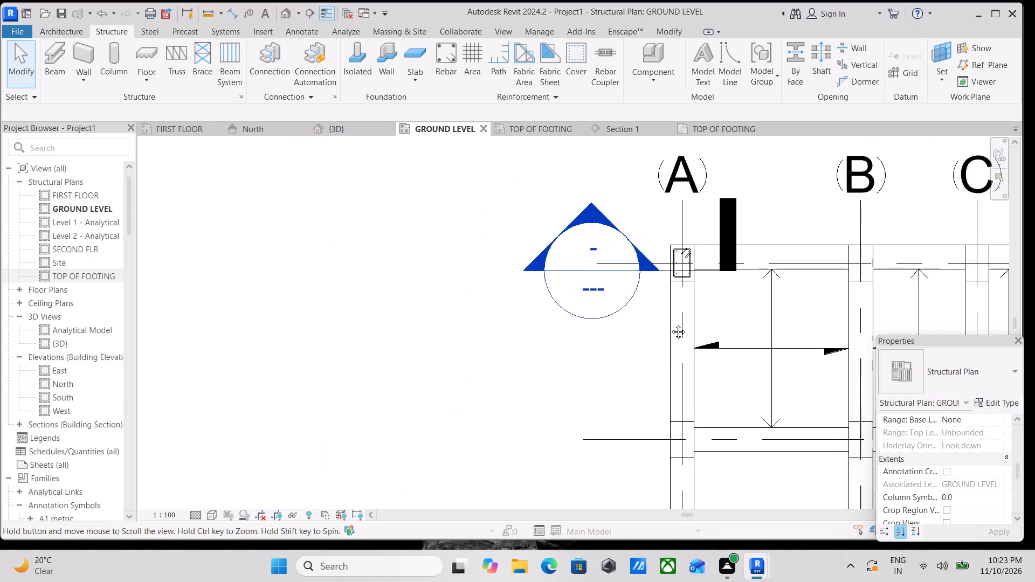
# Examine the A1 column's tie and vertical bars in the ground level and top of footing plans.
pyautogui.moveTo(670, 324); pyautogui.dragTo(522, 330, button='middle')
pyautogui.scroll(2, 511, 324)
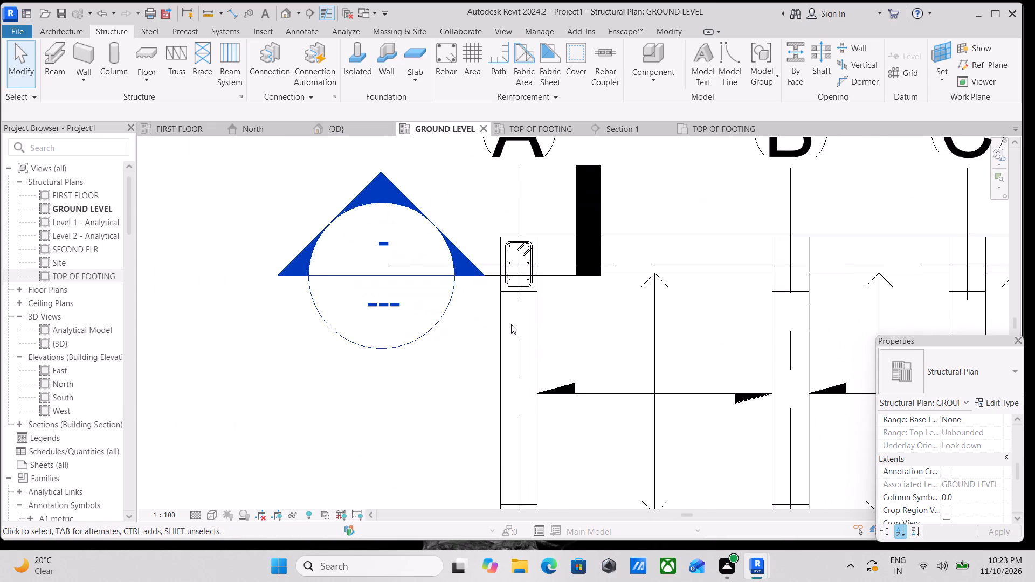
pyautogui.scroll(2, 511, 324)
pyautogui.scroll(-2, 511, 325)
pyautogui.moveTo(511, 327); pyautogui.dragTo(516, 372, button='middle')
pyautogui.scroll(7, 518, 336)
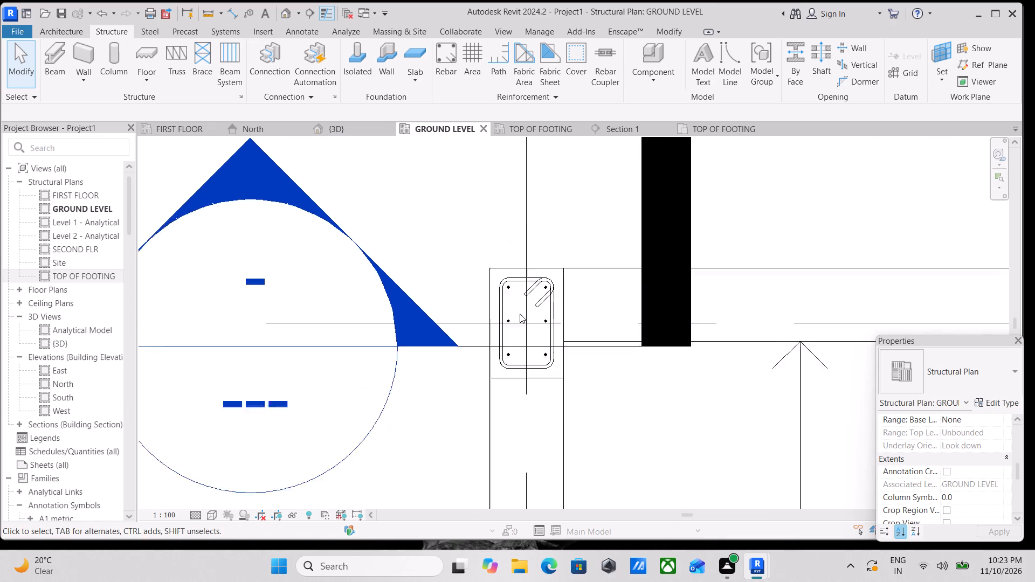
pyautogui.scroll(2, 520, 314)
pyautogui.scroll(-2, 514, 309)
pyautogui.moveTo(514, 309); pyautogui.dragTo(509, 345, button='middle')
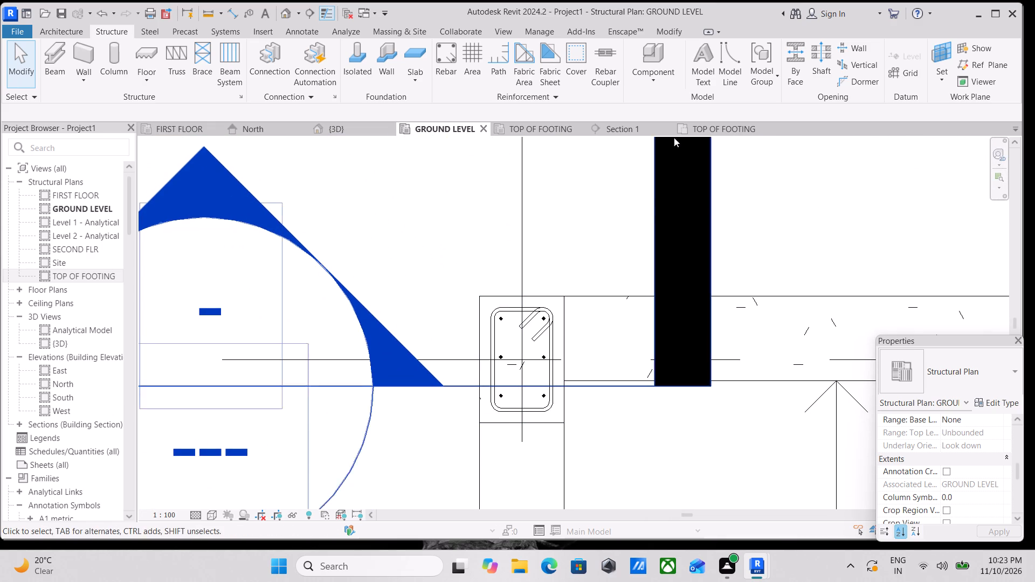
pyautogui.click(730, 126)
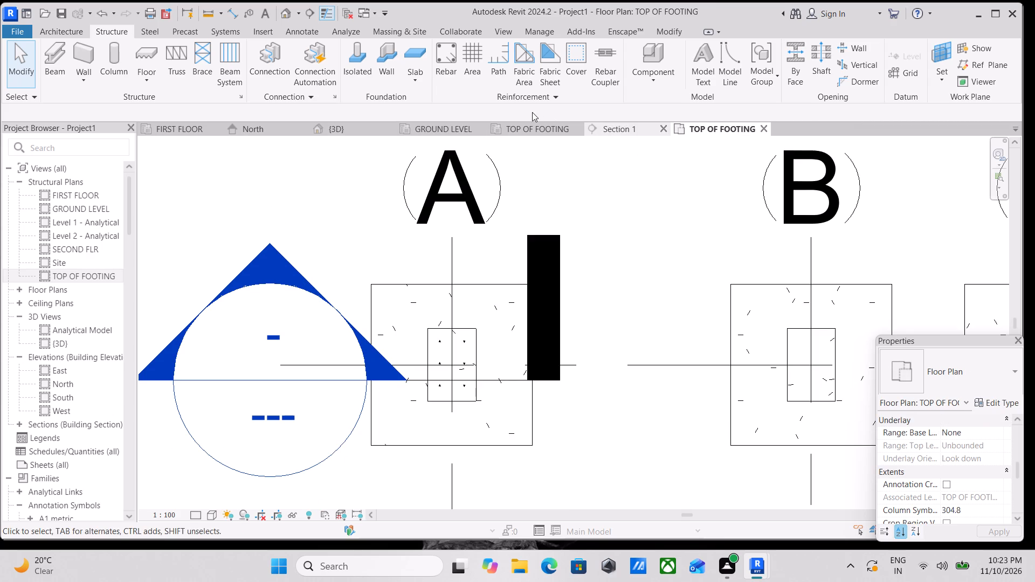
pyautogui.click(445, 127)
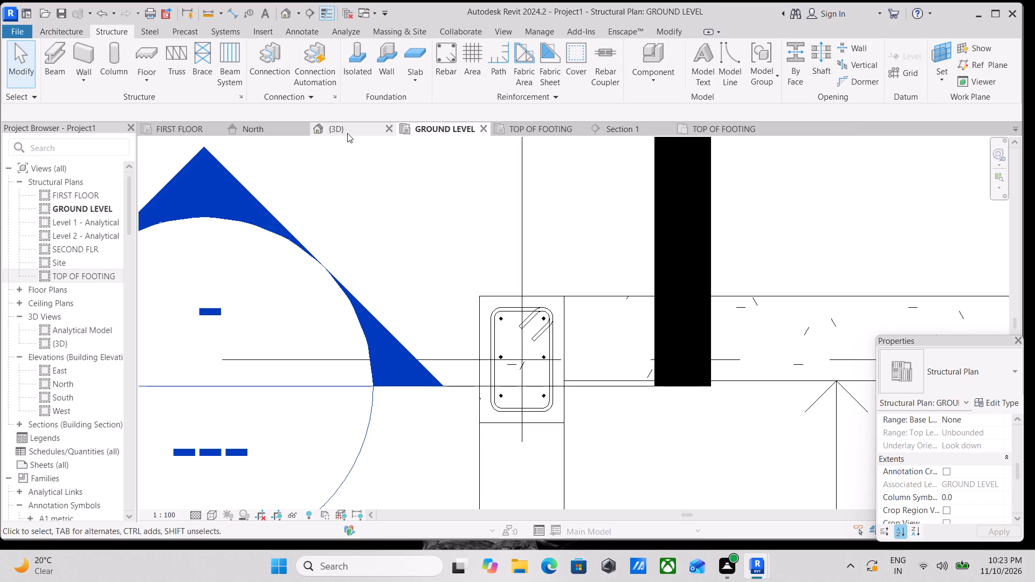
# In the 3D view, set the A1 column's M_T1 tie layout to Maximum Spacing at 150 mm.
pyautogui.click(343, 130)
pyautogui.scroll(9, 493, 366)
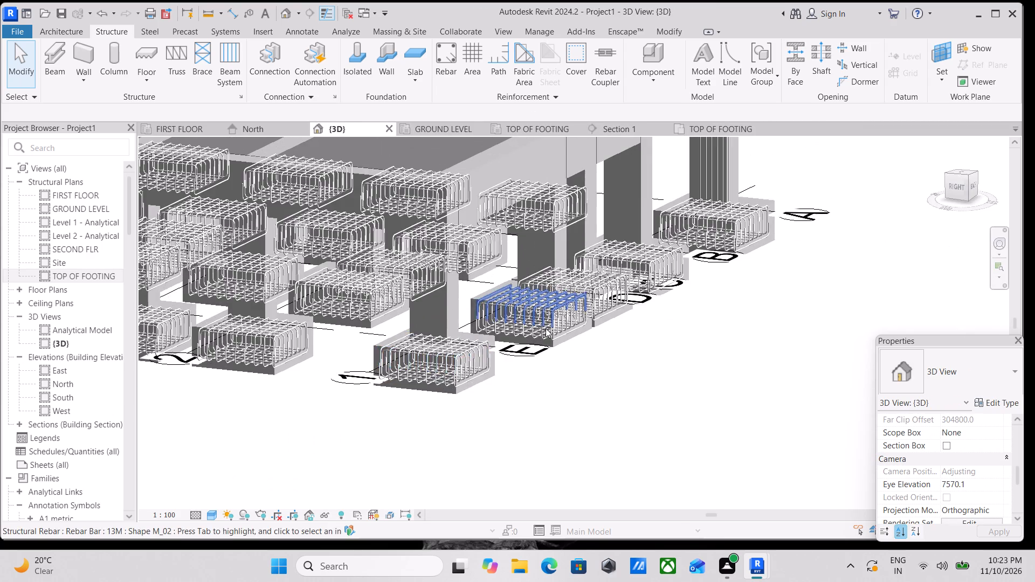
pyautogui.moveTo(546, 328); pyautogui.dragTo(680, 378, button='middle')
pyautogui.scroll(-6, 680, 378)
pyautogui.scroll(1, 636, 356)
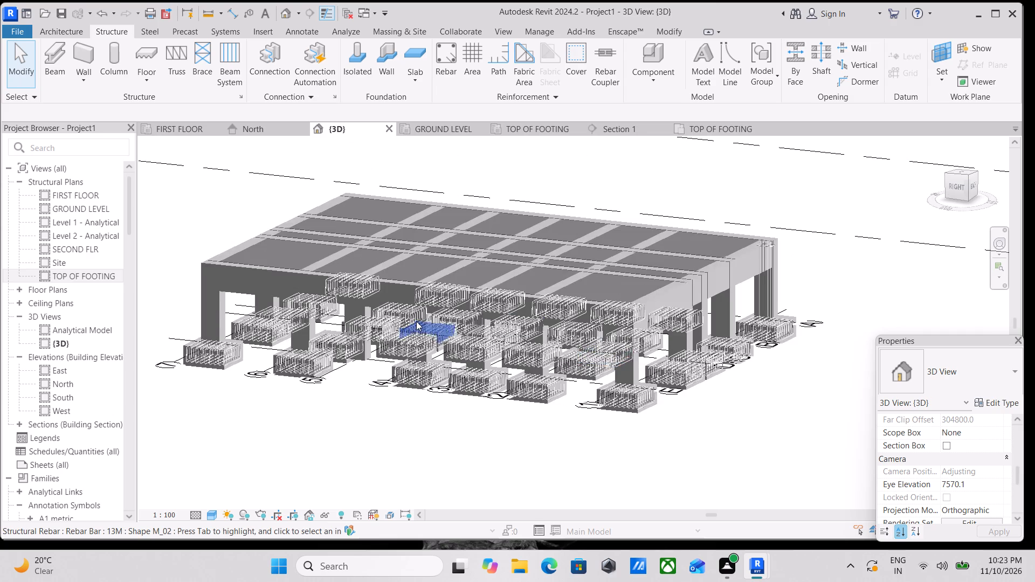
pyautogui.keyDown('shift'); pyautogui.moveTo(347, 330); pyautogui.dragTo(536, 359, button='middle'); pyautogui.keyUp('shift')
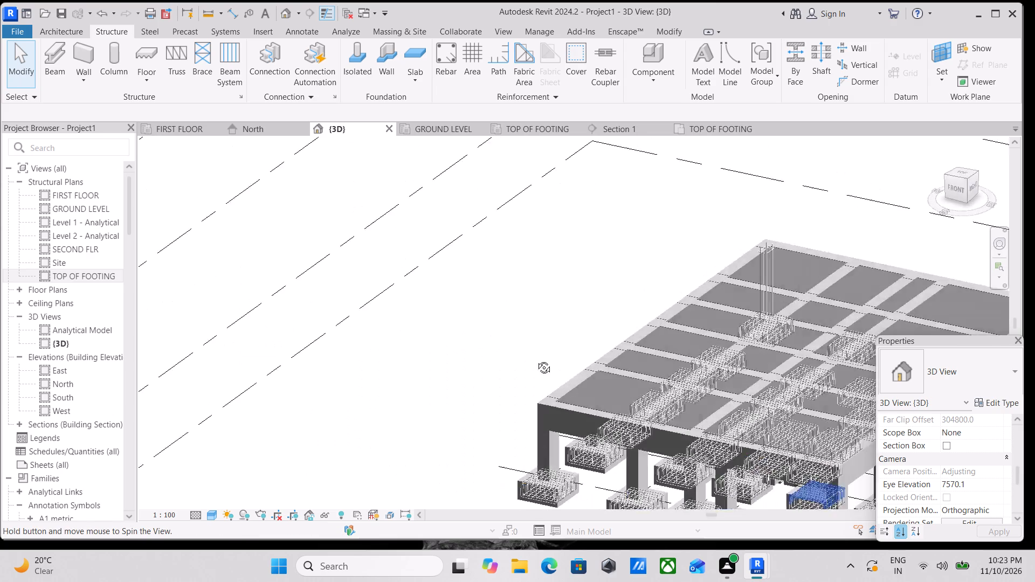
pyautogui.keyDown('shift'); pyautogui.moveTo(536, 359); pyautogui.dragTo(244, 328, button='middle'); pyautogui.keyUp('shift')
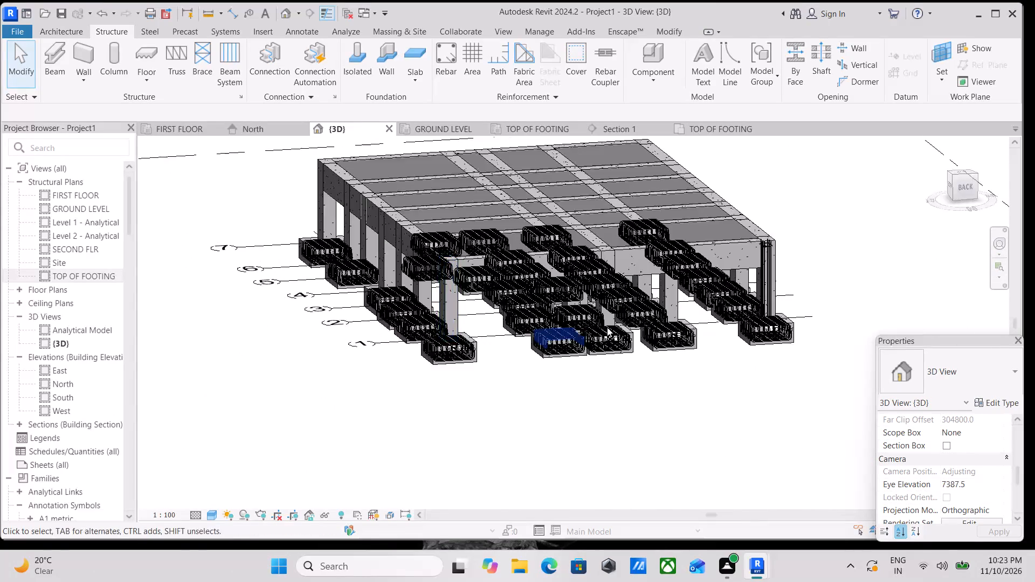
pyautogui.moveTo(614, 327); pyautogui.dragTo(495, 361, button='middle')
pyautogui.scroll(4, 779, 257)
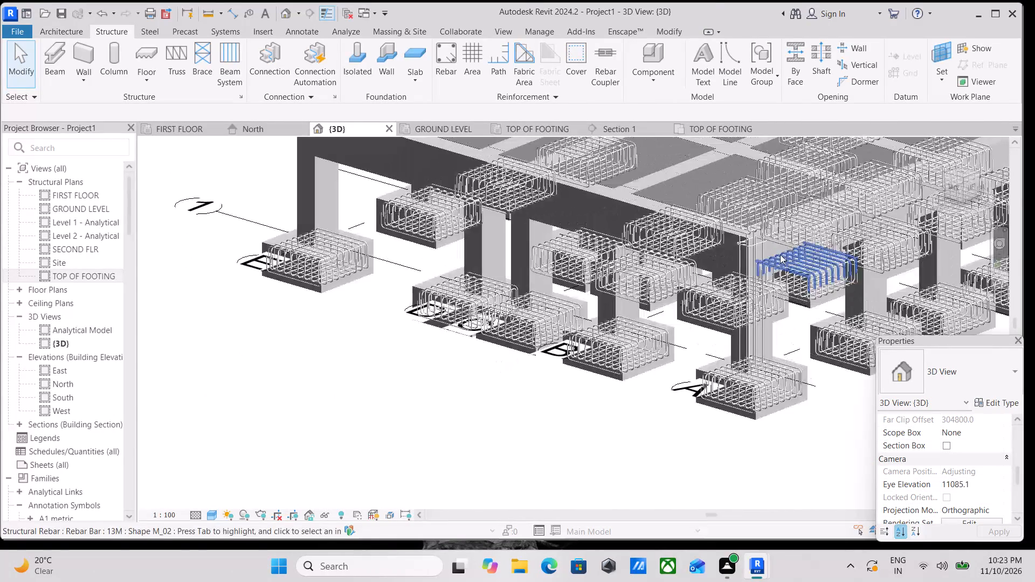
pyautogui.scroll(11, 777, 251)
pyautogui.scroll(2, 703, 238)
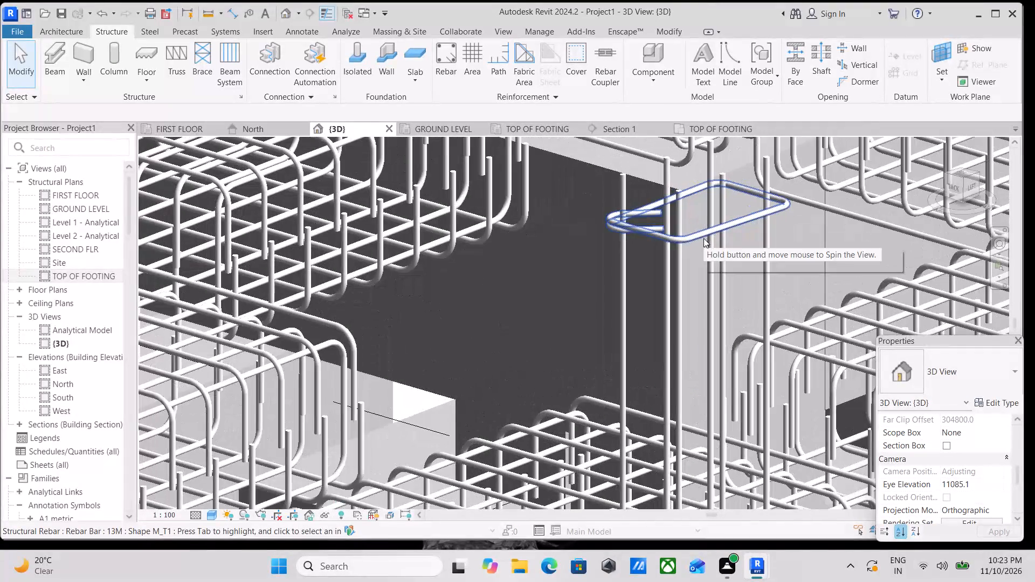
pyautogui.click(703, 230)
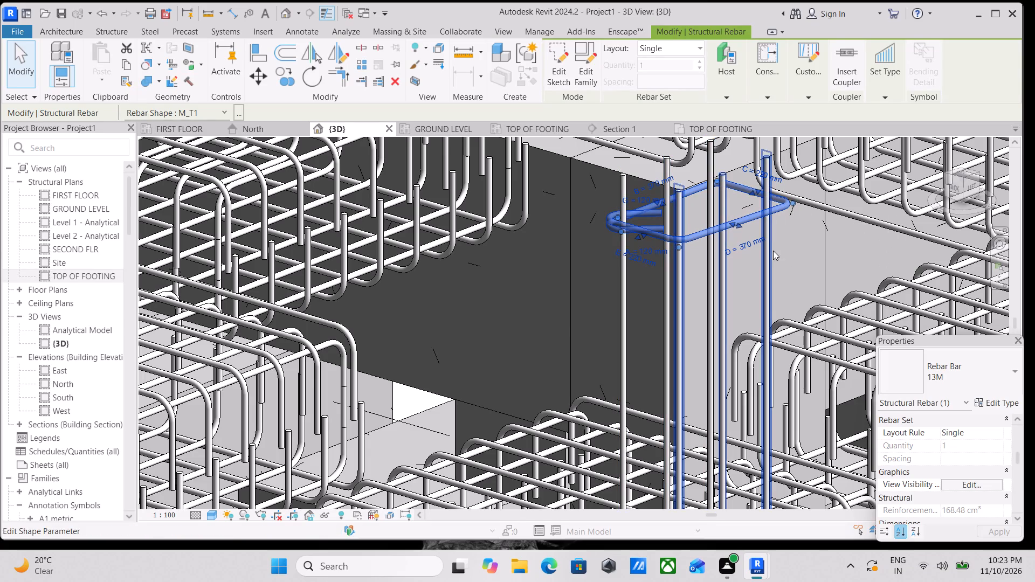
pyautogui.click(684, 50)
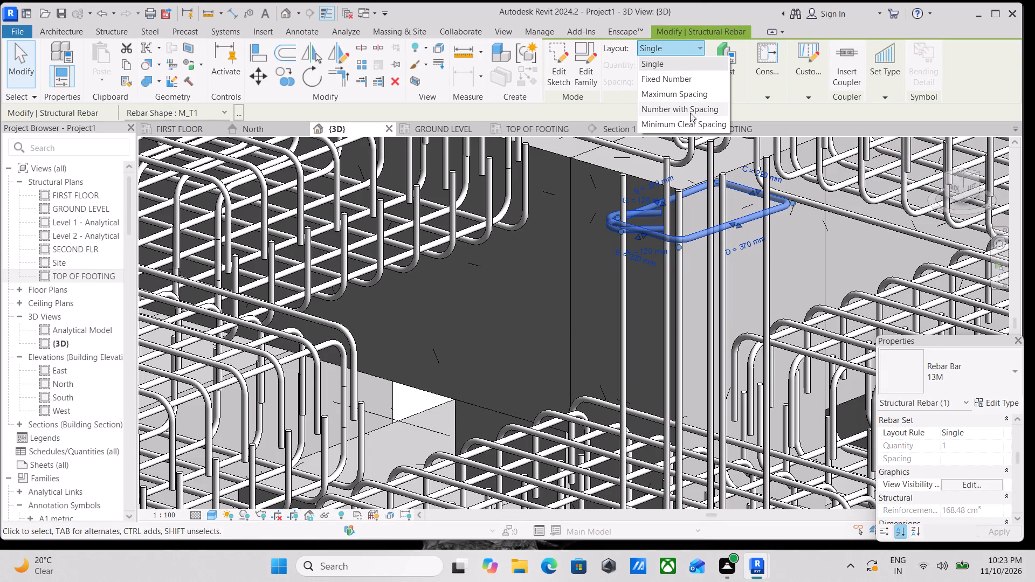
pyautogui.click(711, 90)
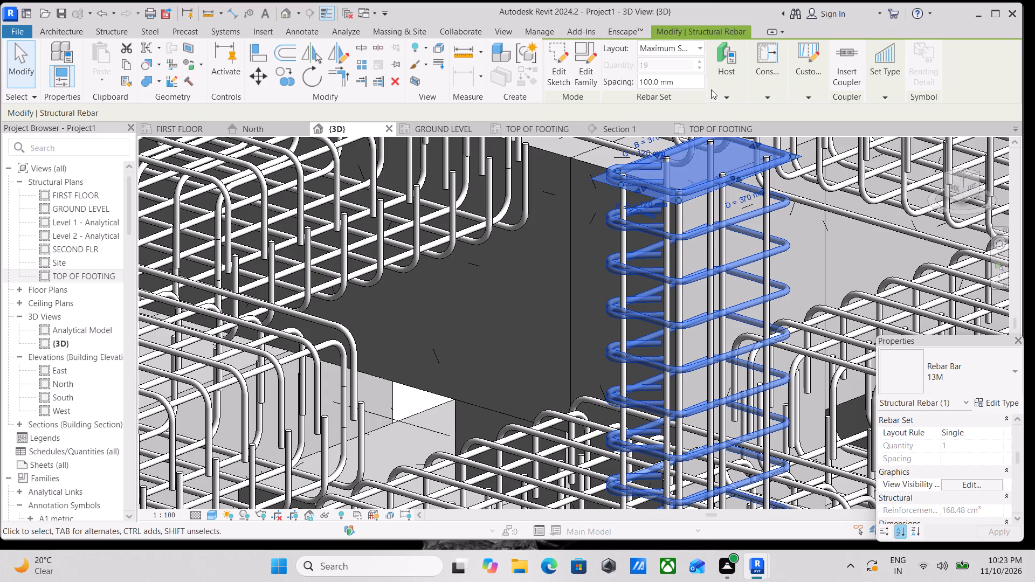
pyautogui.click(671, 64)
pyautogui.click(682, 80)
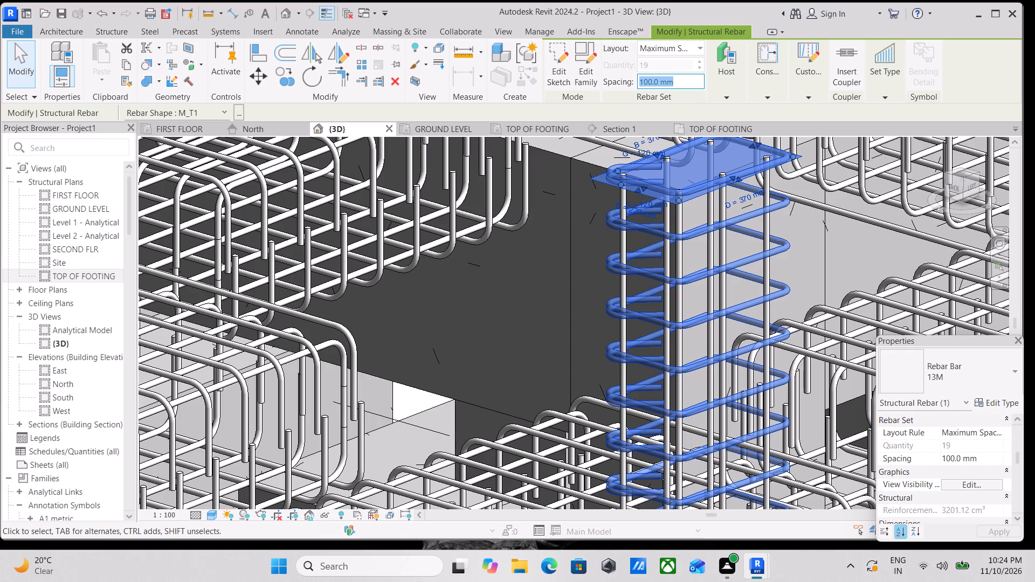
pyautogui.write('150mm')
pyautogui.press('Return')
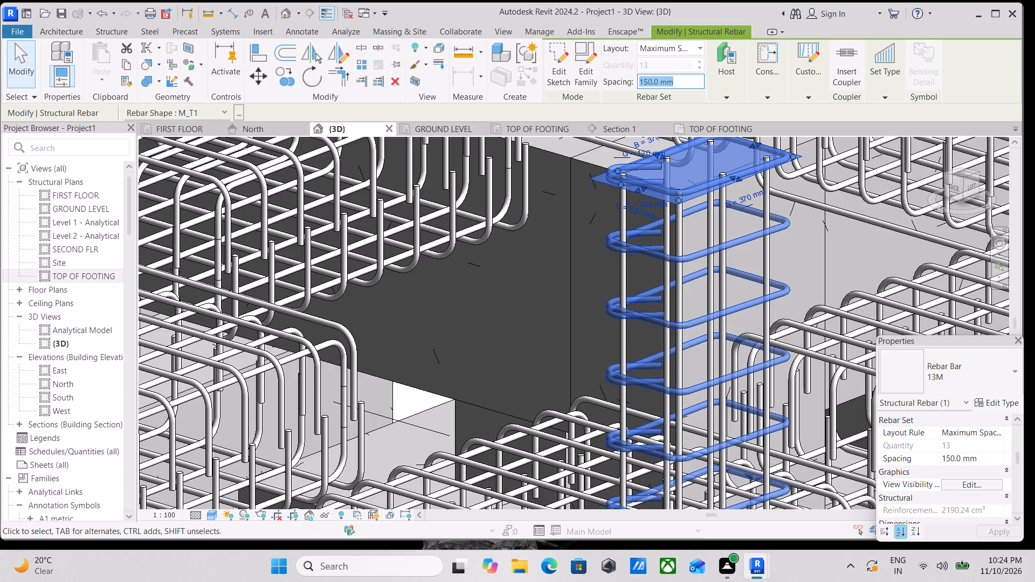
# Examine the distributed ties and vertical bars along the A1 column down to its footing in 3D.
pyautogui.scroll(-2, 787, 40)
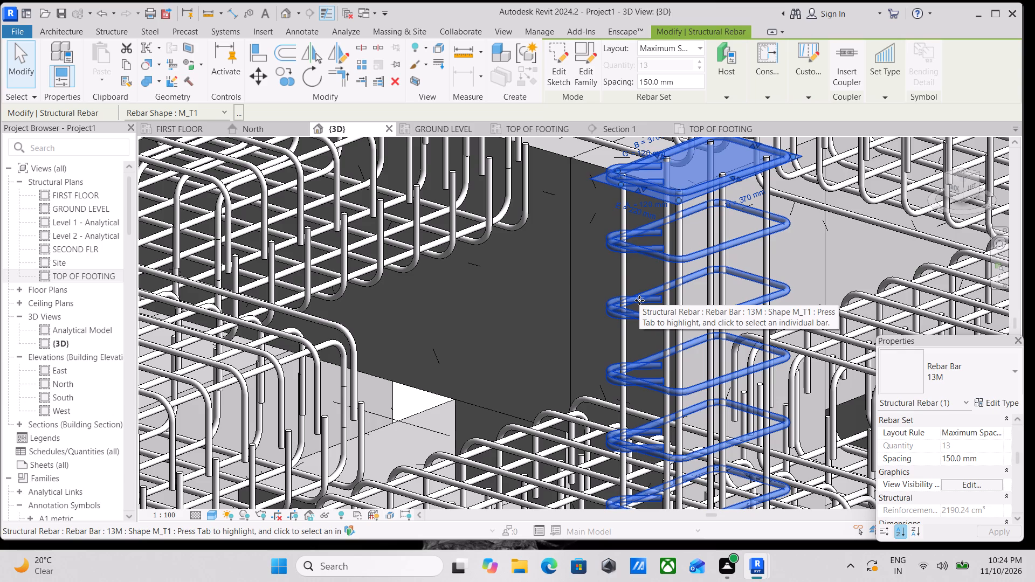
pyautogui.scroll(-2, 661, 342)
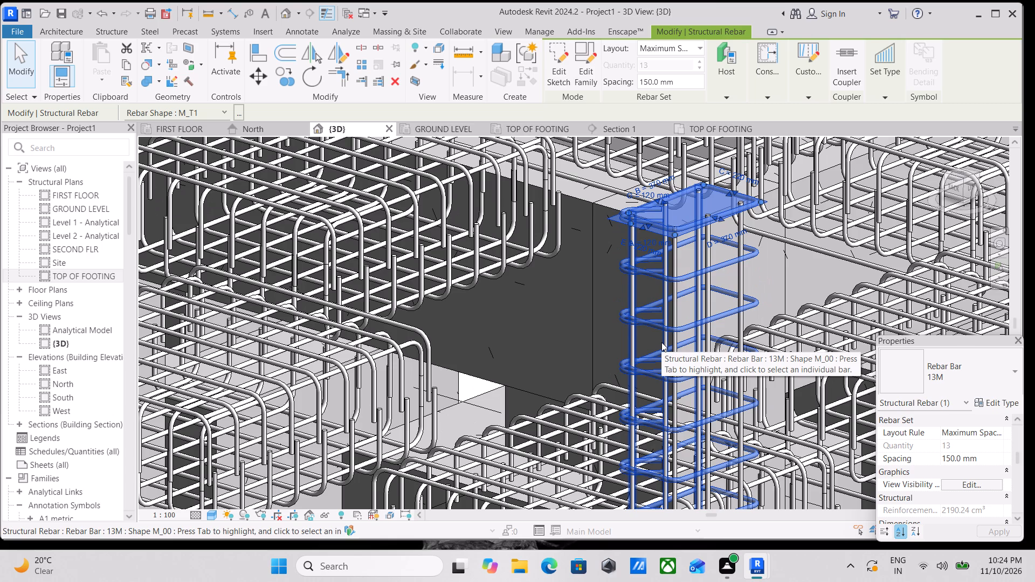
pyautogui.scroll(-3, 661, 342)
pyautogui.scroll(3, 661, 347)
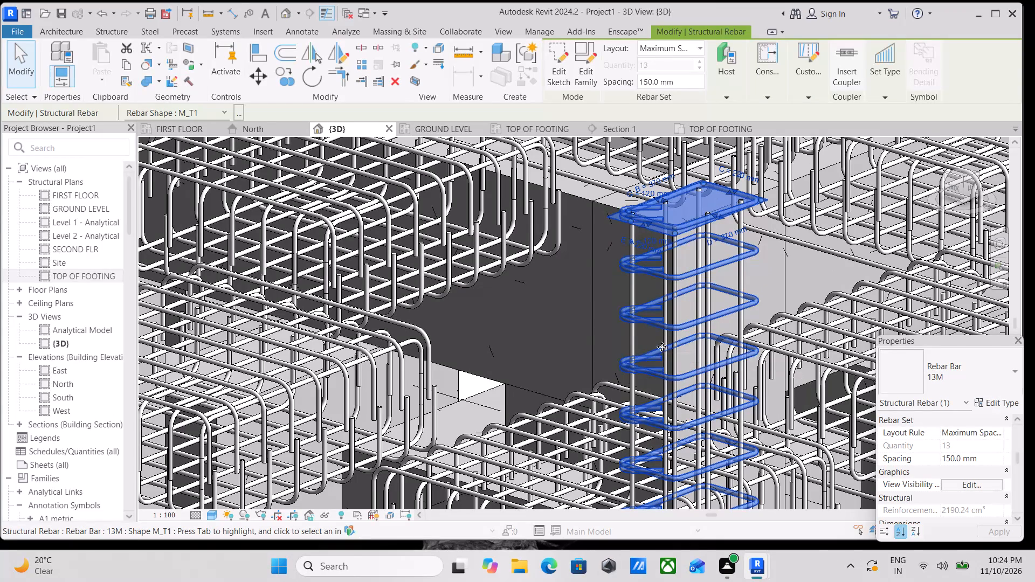
pyautogui.scroll(3, 661, 347)
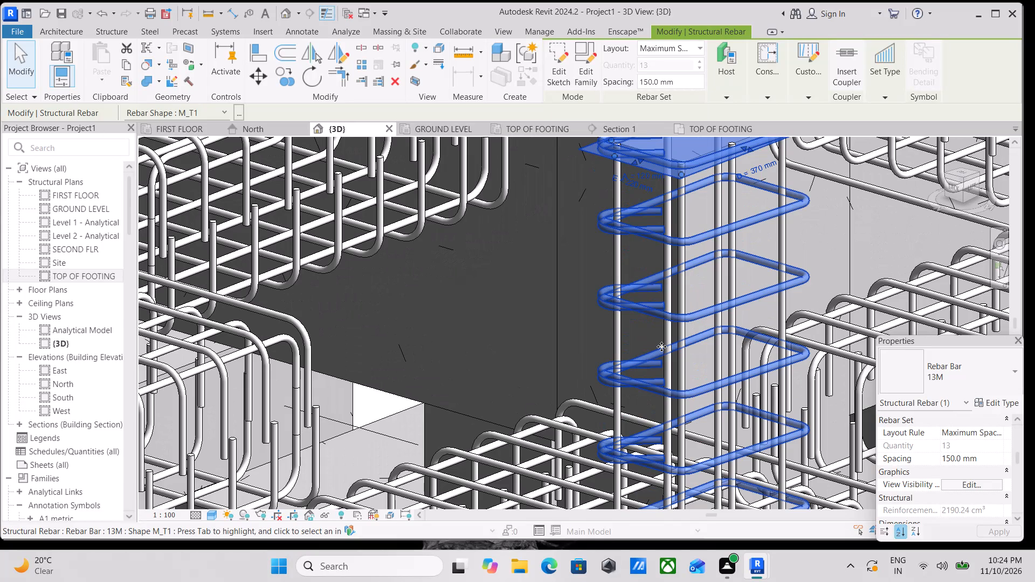
pyautogui.scroll(1, 663, 348)
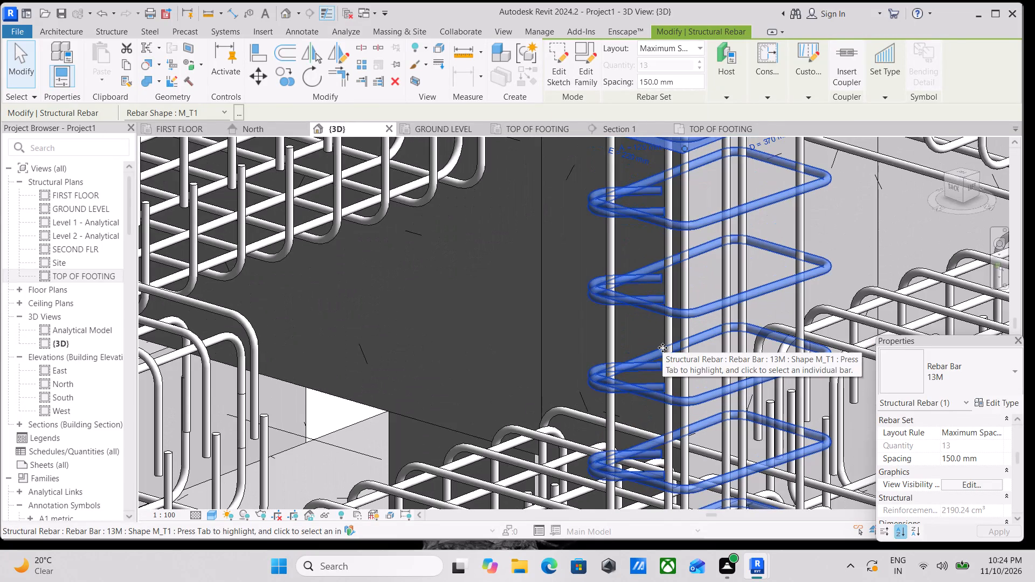
pyautogui.scroll(2, 650, 378)
pyautogui.scroll(-6, 646, 320)
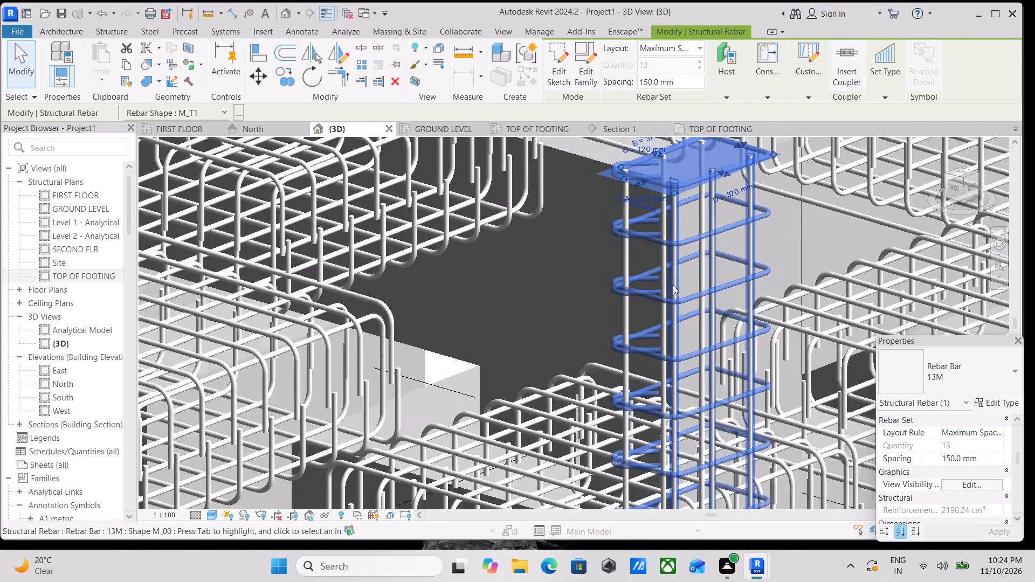
pyautogui.scroll(-5, 673, 285)
pyautogui.moveTo(685, 287); pyautogui.dragTo(622, 265, button='middle')
pyautogui.scroll(1, 624, 262)
pyautogui.scroll(-4, 633, 267)
pyautogui.moveTo(633, 267); pyautogui.dragTo(665, 231, button='middle')
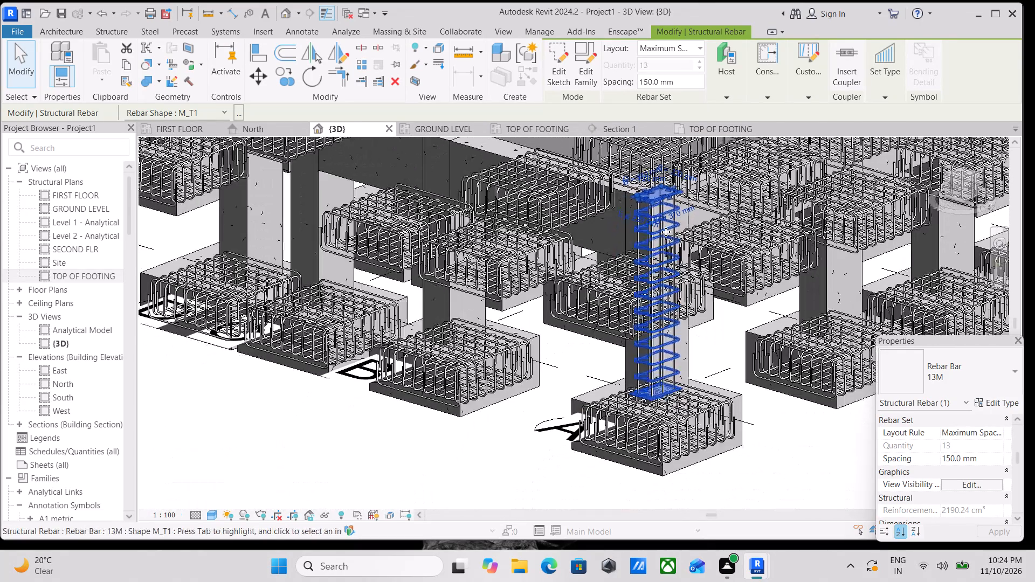
pyautogui.scroll(-3, 666, 232)
pyautogui.scroll(-1, 686, 272)
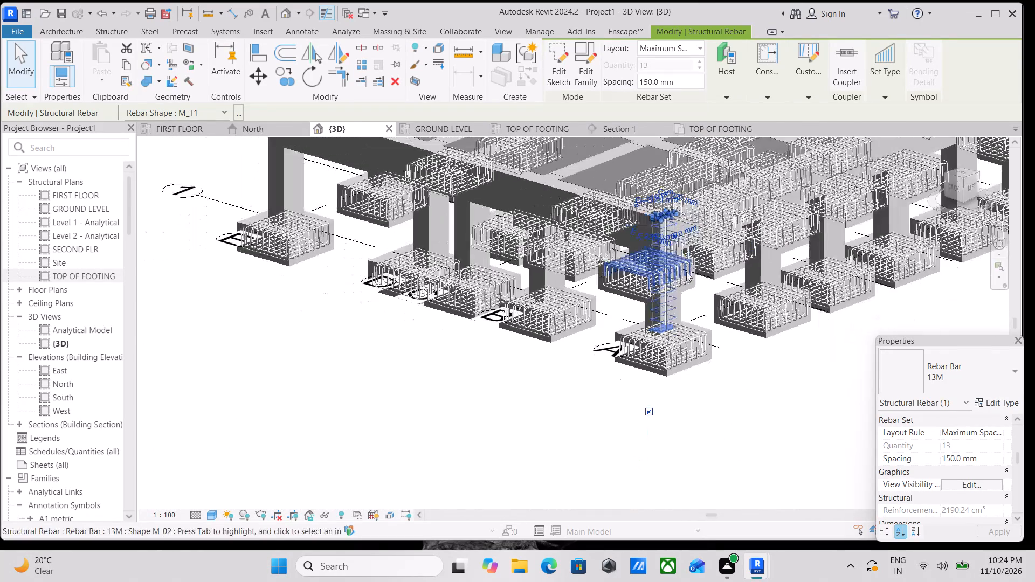
pyautogui.moveTo(686, 272); pyautogui.dragTo(636, 267, button='middle')
pyautogui.scroll(2, 639, 267)
pyautogui.moveTo(627, 330); pyautogui.dragTo(639, 329, button='middle')
pyautogui.scroll(2, 639, 329)
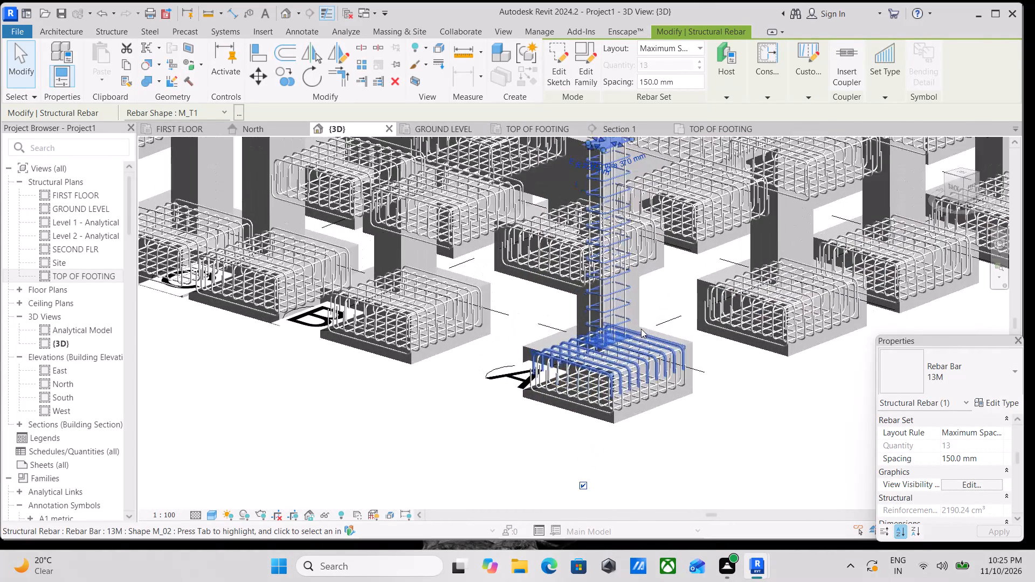
pyautogui.scroll(2, 653, 330)
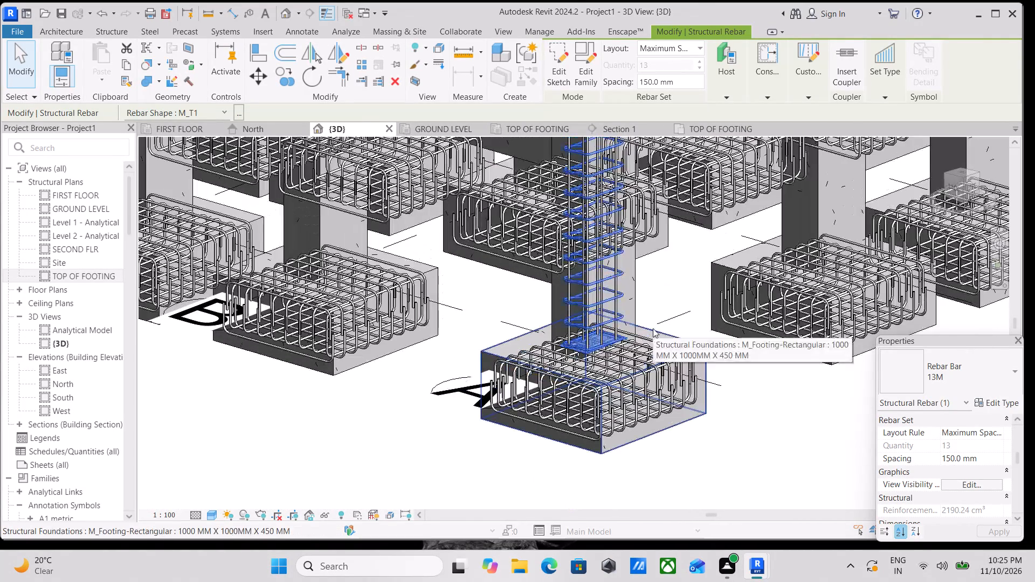
pyautogui.scroll(1, 640, 334)
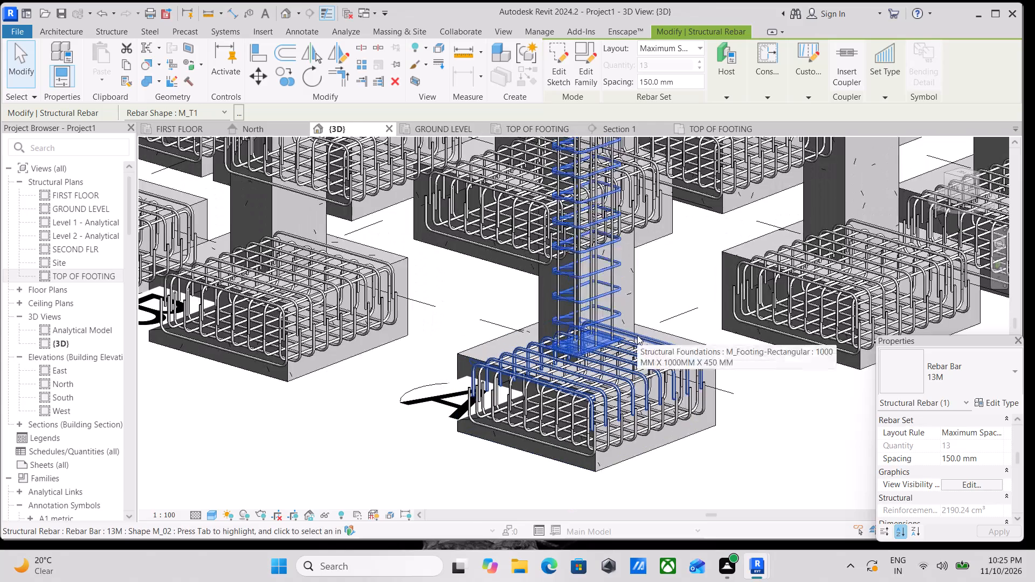
pyautogui.scroll(-3, 639, 323)
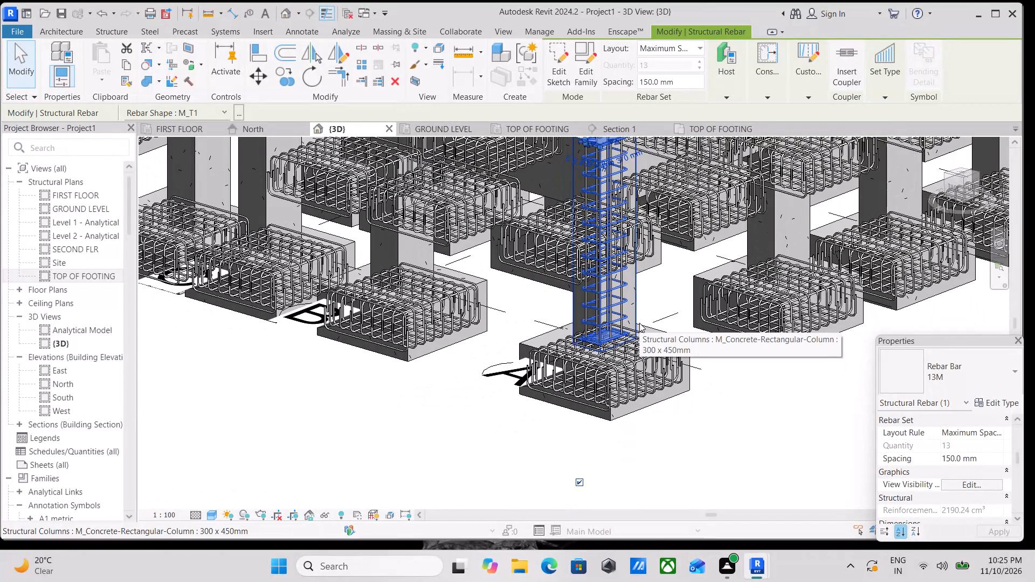
pyautogui.scroll(1, 639, 323)
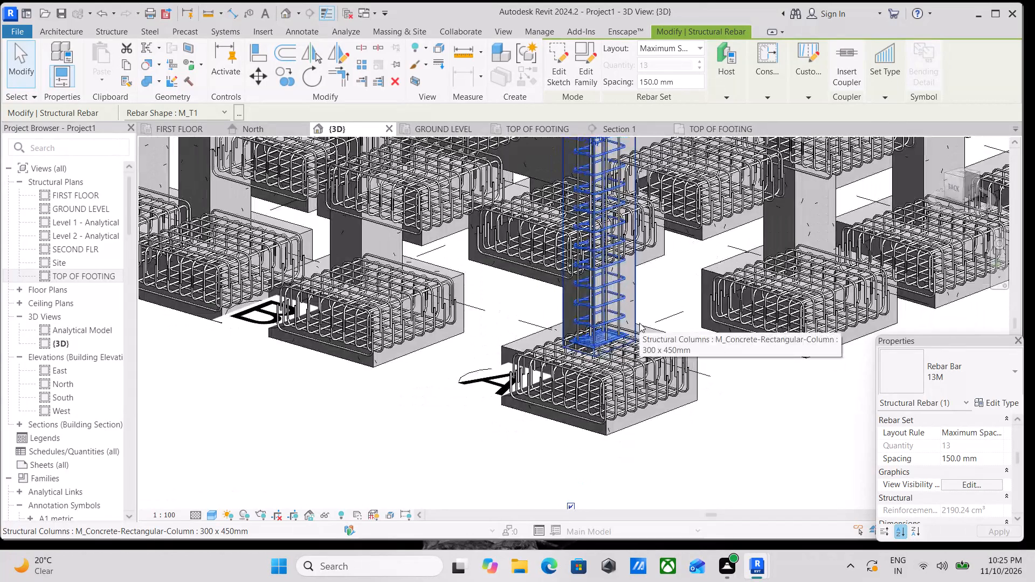
pyautogui.scroll(-3, 639, 323)
# Start propagating the A1 column's rebar aligned by host, choosing the B1, C1, D1 and E1 columns along grid 1 as destination hosts.
pyautogui.scroll(3, 634, 325)
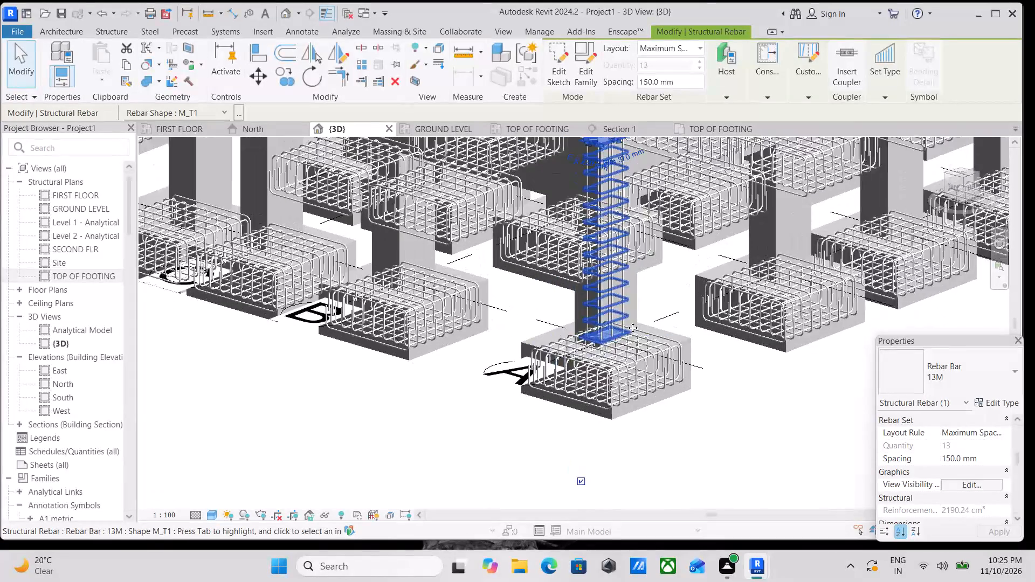
pyautogui.scroll(4, 631, 321)
pyautogui.click(643, 293)
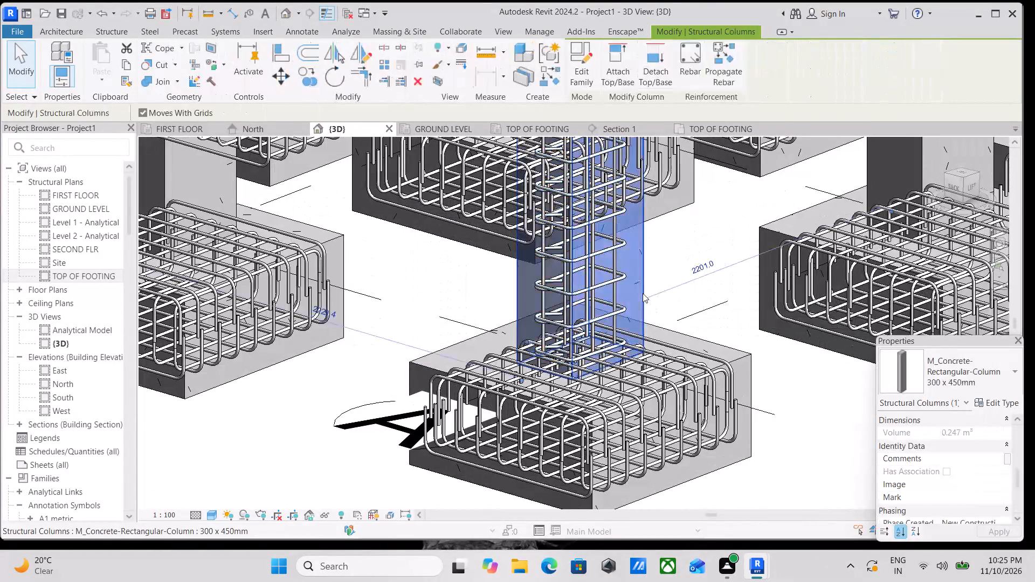
pyautogui.click(726, 64)
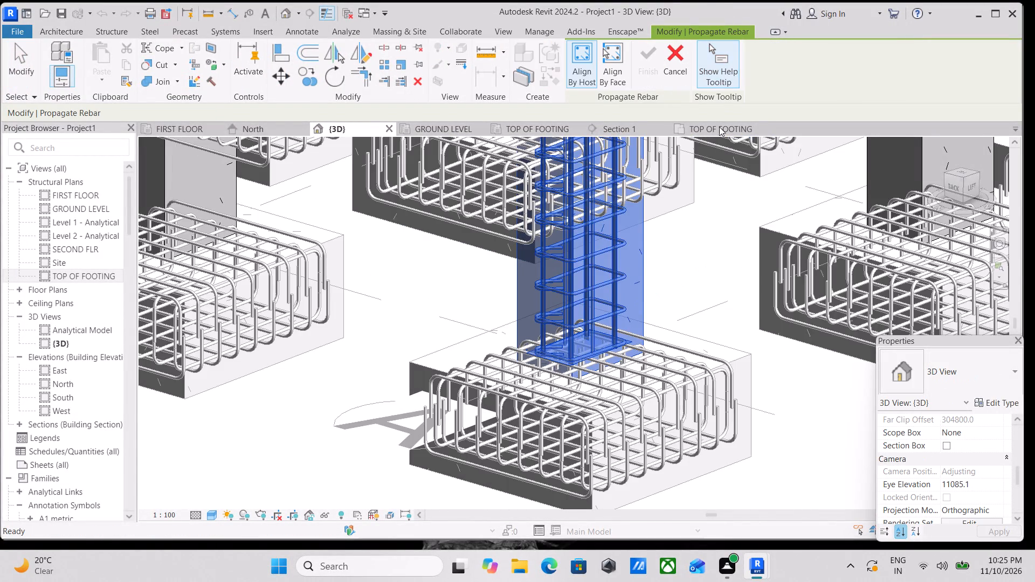
pyautogui.scroll(-3, 701, 192)
pyautogui.scroll(-1, 615, 237)
pyautogui.moveTo(626, 274); pyautogui.dragTo(672, 365, button='middle')
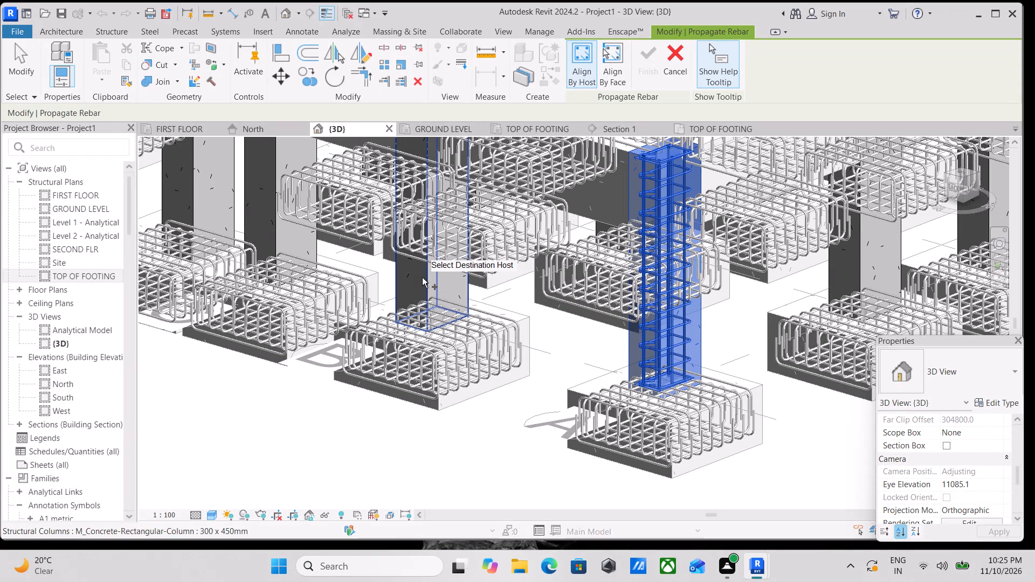
pyautogui.click(424, 278)
pyautogui.scroll(-3, 426, 278)
pyautogui.moveTo(426, 278); pyautogui.dragTo(476, 312, button='middle')
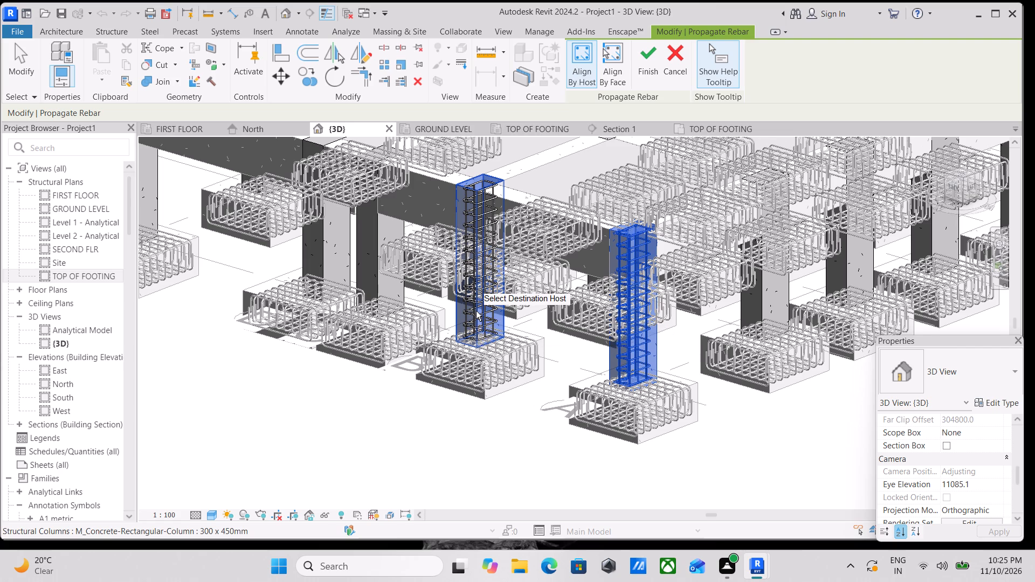
pyautogui.click(379, 259)
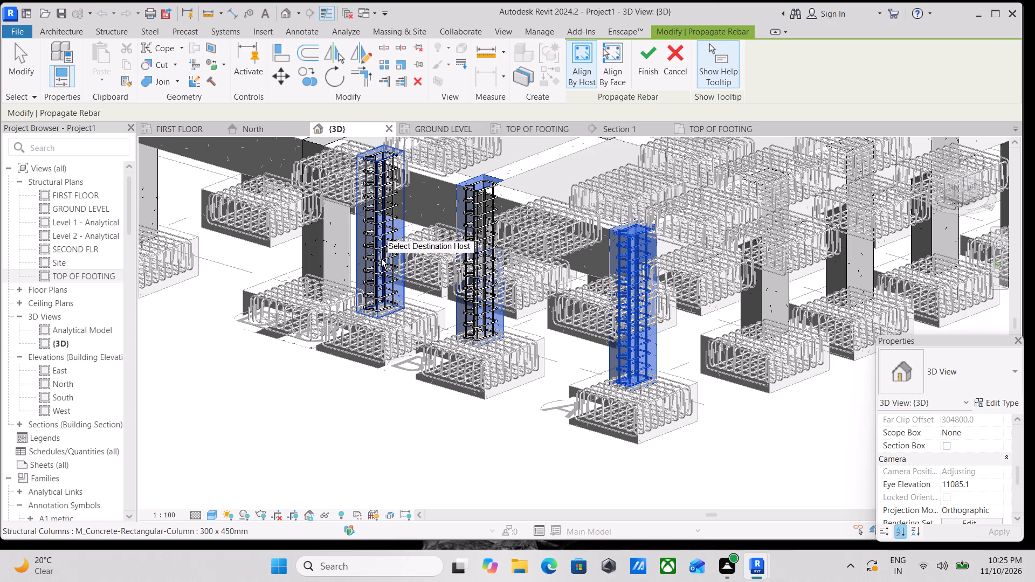
pyautogui.scroll(-2, 382, 259)
pyautogui.moveTo(389, 261); pyautogui.dragTo(606, 315, button='middle')
pyautogui.scroll(2, 547, 301)
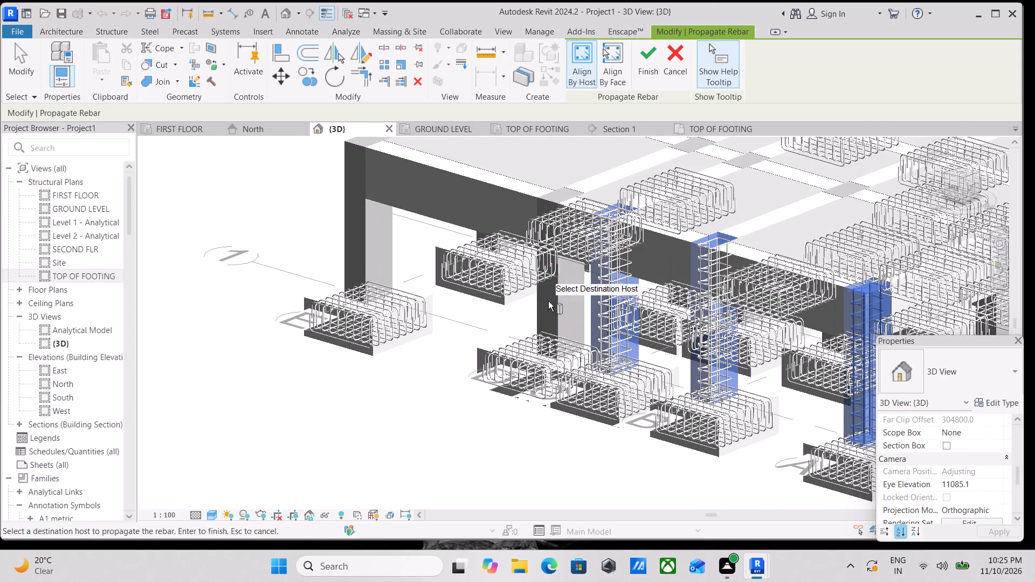
pyautogui.click(557, 303)
pyautogui.scroll(3, 452, 279)
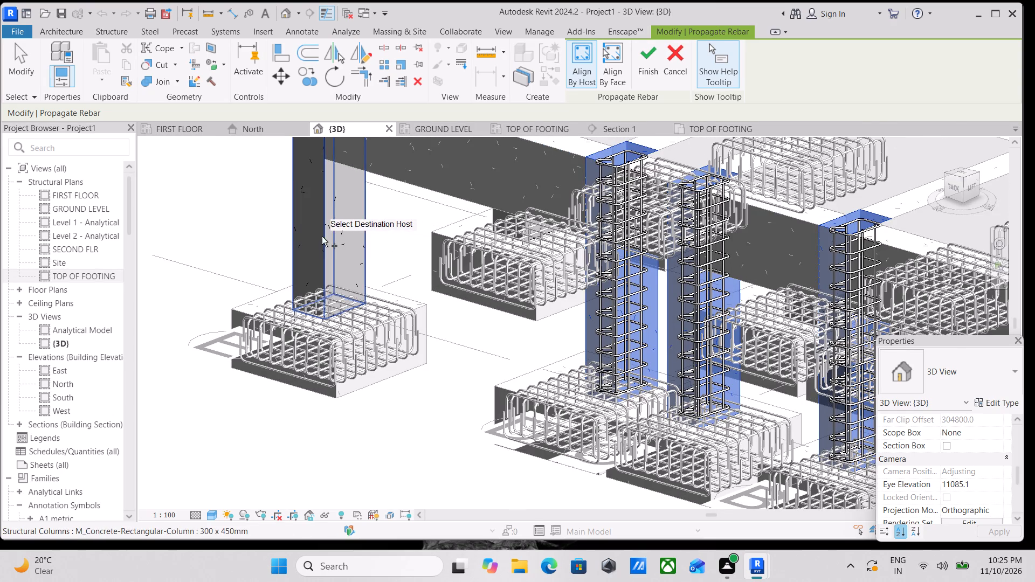
pyautogui.click(320, 237)
# Add the three columns nearest A1 along grid A as destination hosts for its ties and vertical bars.
pyautogui.scroll(-3, 322, 237)
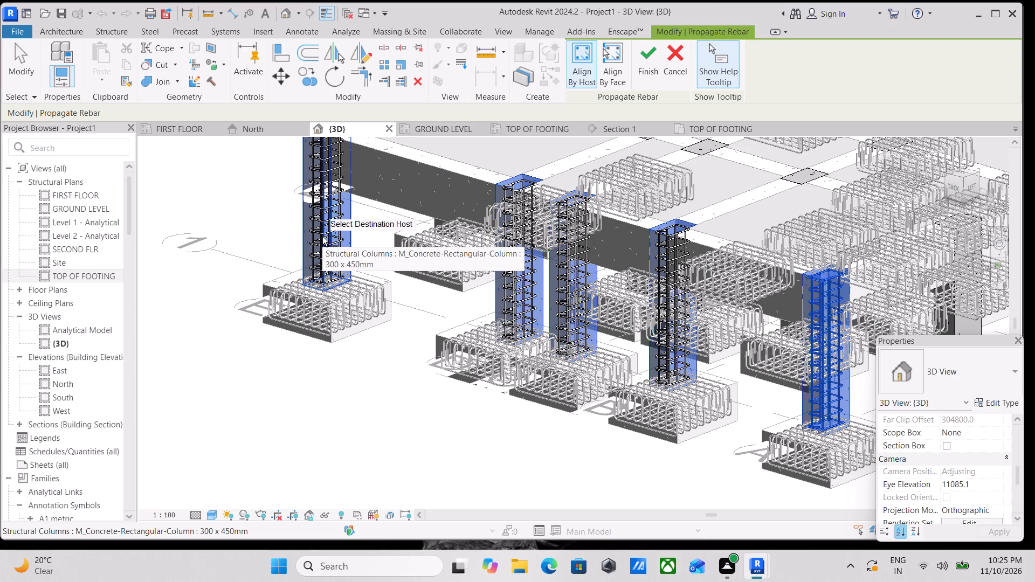
pyautogui.scroll(-3, 374, 252)
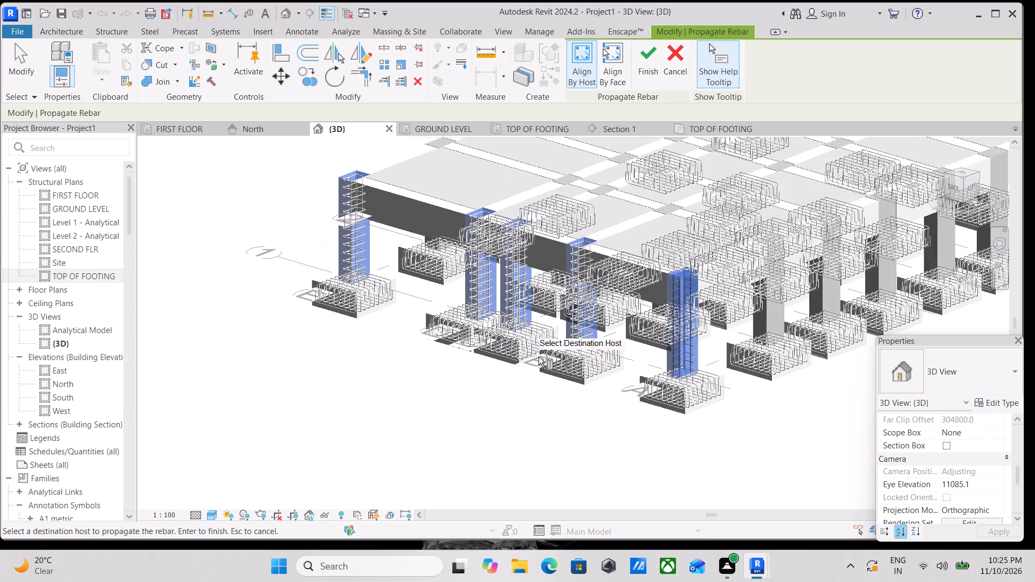
pyautogui.moveTo(540, 355); pyautogui.dragTo(237, 306, button='middle')
pyautogui.scroll(4, 433, 288)
pyautogui.scroll(3, 510, 264)
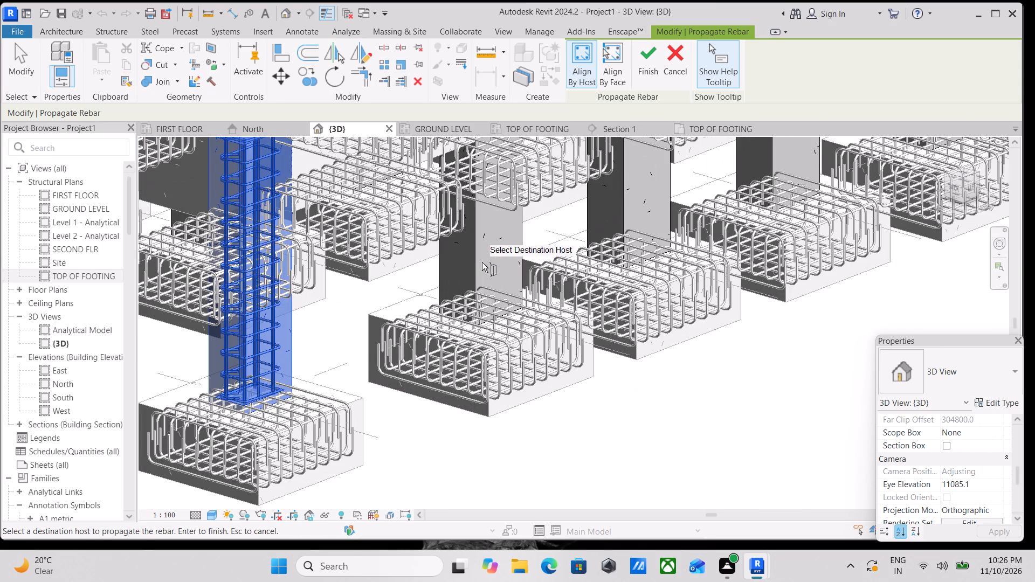
pyautogui.click(480, 259)
pyautogui.scroll(-3, 551, 241)
pyautogui.moveTo(551, 241); pyautogui.dragTo(527, 275, button='middle')
pyautogui.scroll(4, 543, 286)
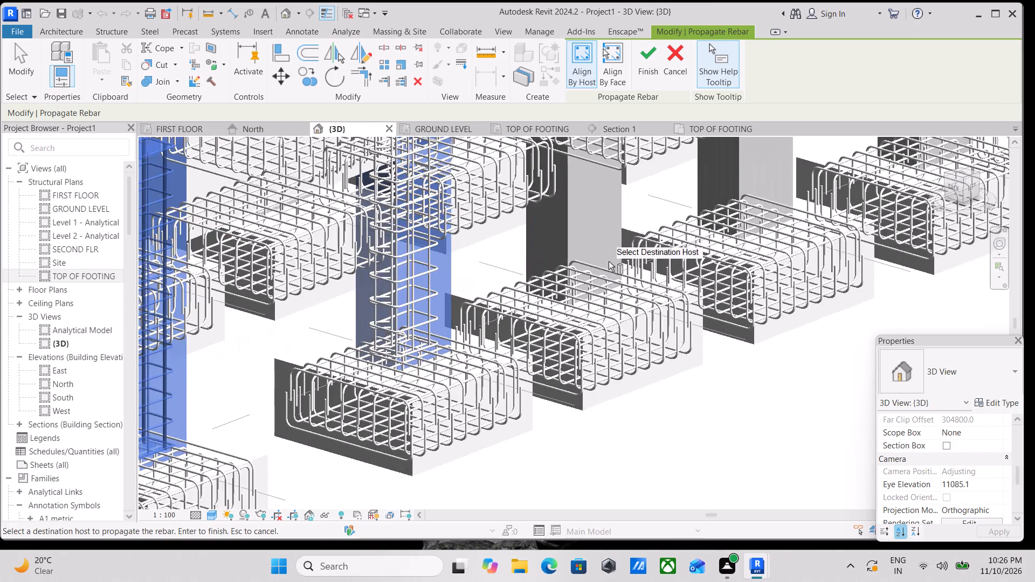
pyautogui.click(565, 223)
pyautogui.scroll(-2, 658, 203)
pyautogui.moveTo(658, 203); pyautogui.dragTo(591, 299, button='middle')
pyautogui.scroll(1, 590, 301)
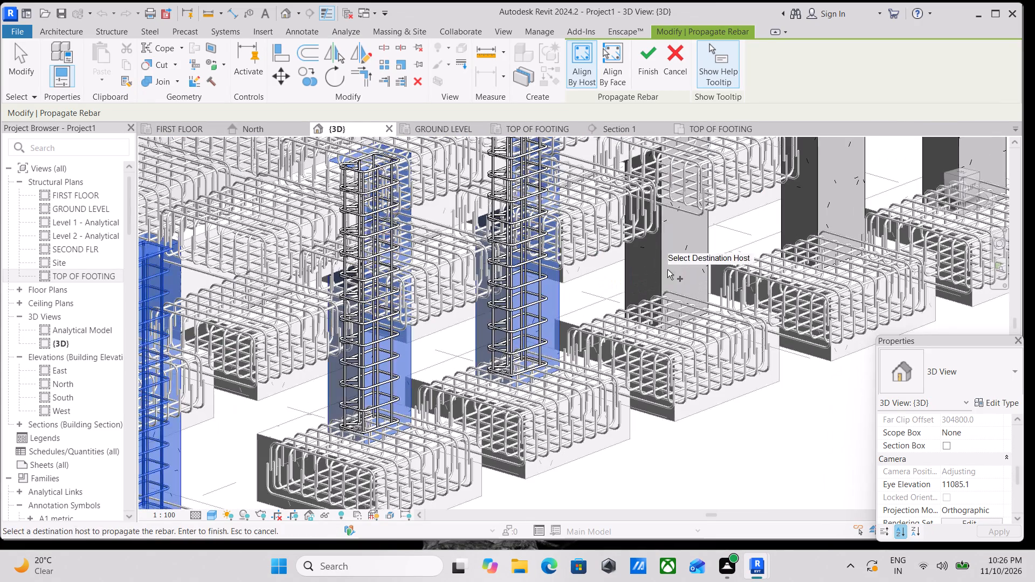
pyautogui.click(663, 265)
# Add the last three columns along grid A, out to the far corner, as destination hosts for the A1 rebar.
pyautogui.scroll(-2, 682, 261)
pyautogui.moveTo(682, 261); pyautogui.dragTo(615, 341, button='middle')
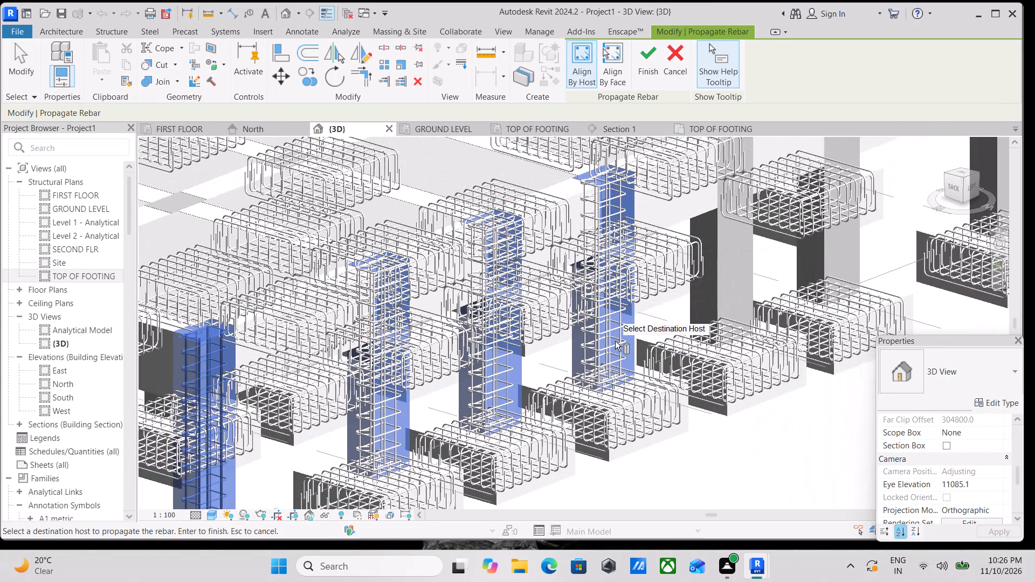
pyautogui.moveTo(613, 341); pyautogui.dragTo(483, 375, button='middle')
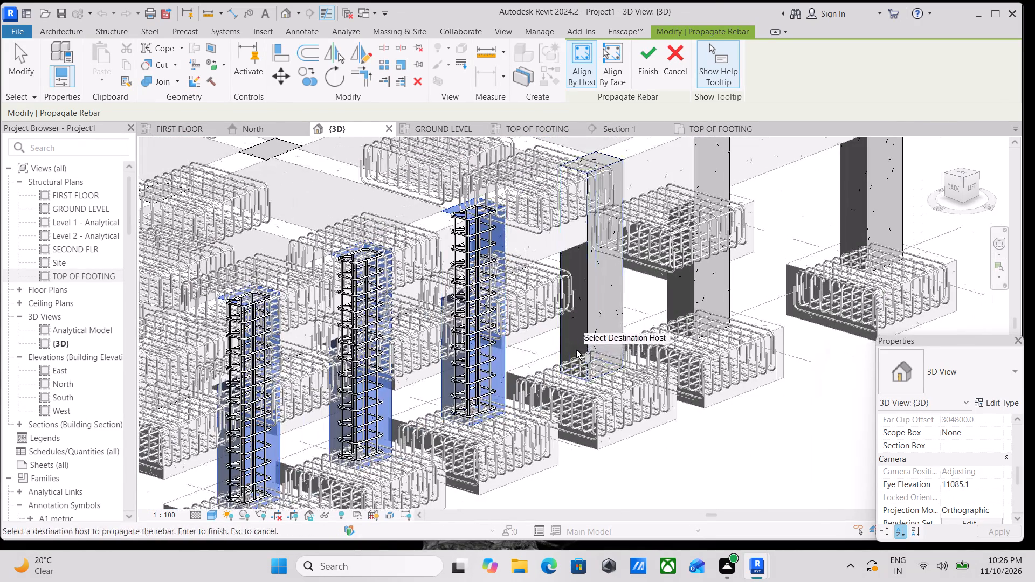
pyautogui.click(586, 331)
pyautogui.moveTo(590, 329); pyautogui.dragTo(490, 381, button='middle')
pyautogui.scroll(1, 506, 382)
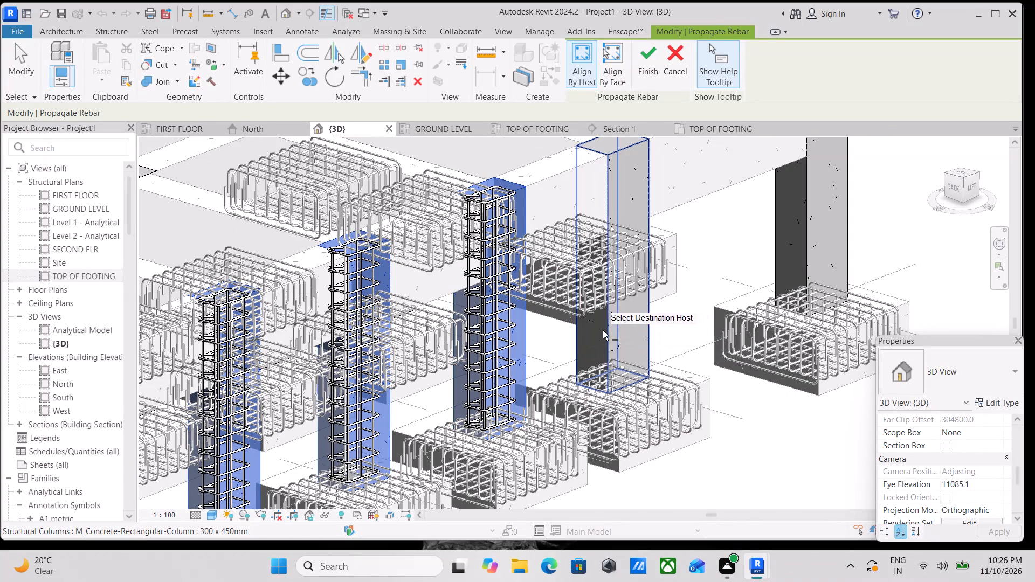
pyautogui.click(603, 330)
pyautogui.scroll(-1, 612, 328)
pyautogui.moveTo(610, 326); pyautogui.dragTo(449, 368, button='middle')
pyautogui.scroll(2, 660, 294)
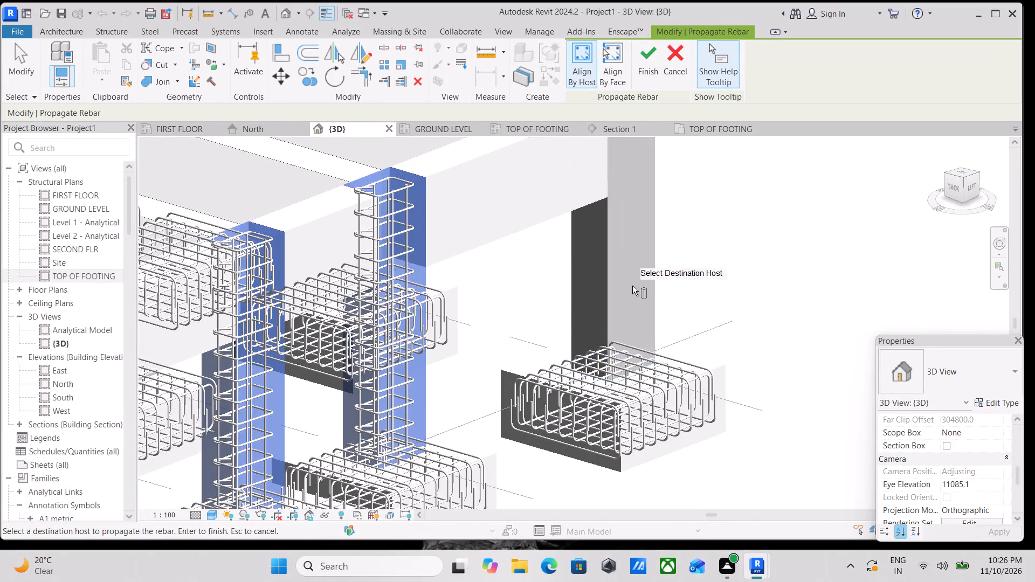
pyautogui.click(613, 288)
pyautogui.scroll(-6, 613, 288)
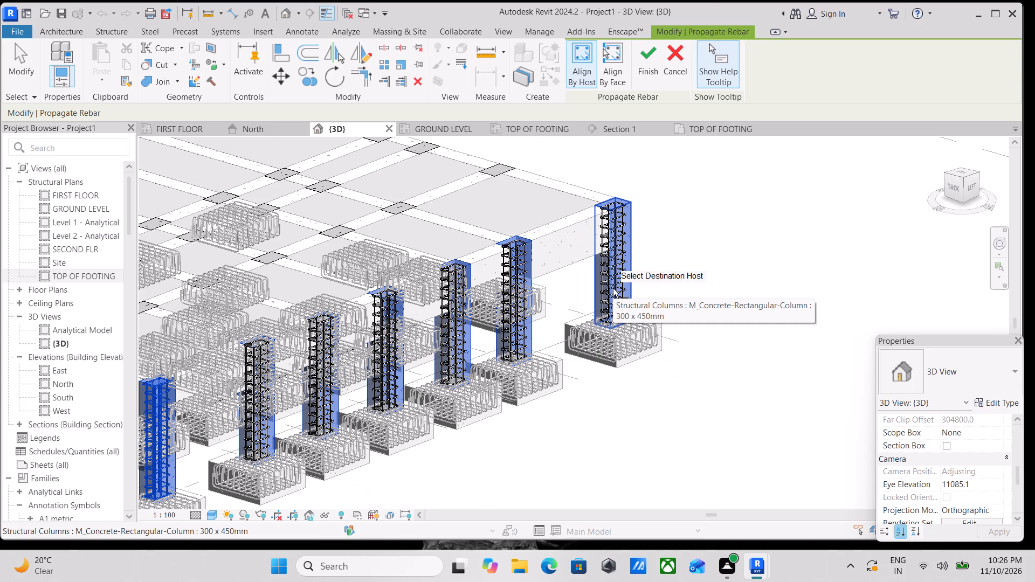
# Add the two columns next to E1 along grid E as destination hosts for the A1 rebar.
pyautogui.scroll(-3, 612, 290)
pyautogui.moveTo(556, 363); pyautogui.dragTo(782, 279, button='middle')
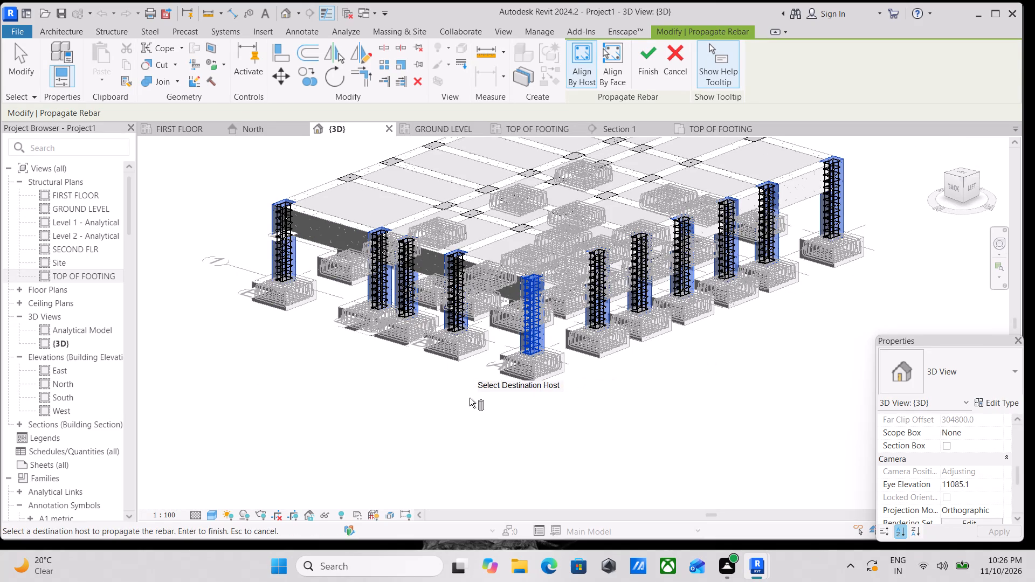
pyautogui.moveTo(486, 383); pyautogui.dragTo(785, 214, button='middle')
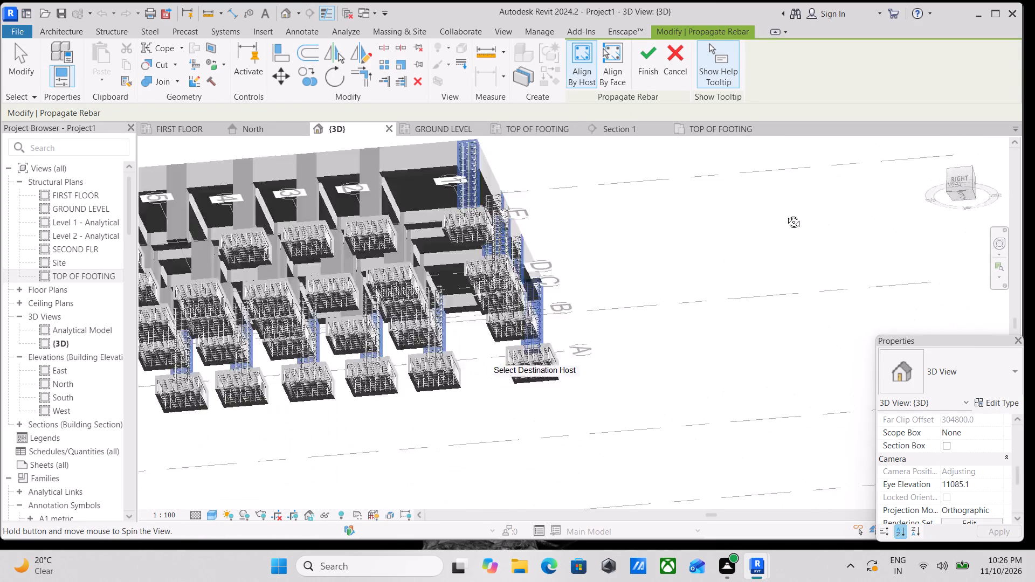
pyautogui.moveTo(785, 214); pyautogui.dragTo(804, 324, button='middle')
pyautogui.keyDown('shift'); pyautogui.moveTo(610, 364); pyautogui.dragTo(554, 396, button='middle'); pyautogui.keyUp('shift')
pyautogui.keyDown('shift'); pyautogui.scroll(1, 554, 396); pyautogui.keyUp('shift')
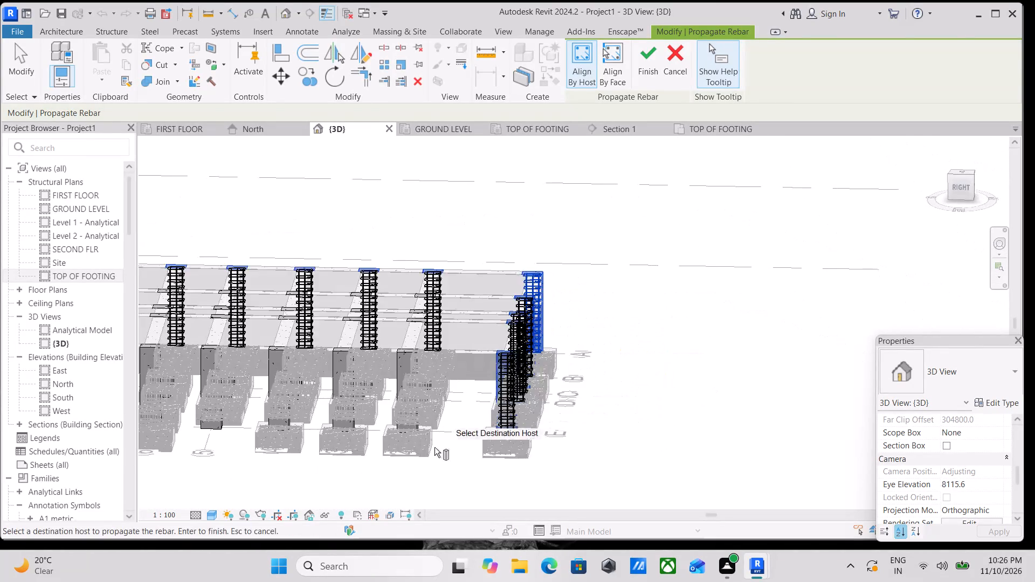
pyautogui.keyDown('shift'); pyautogui.scroll(1, 434, 447); pyautogui.keyUp('shift')
pyautogui.moveTo(420, 432); pyautogui.dragTo(665, 304, button='middle')
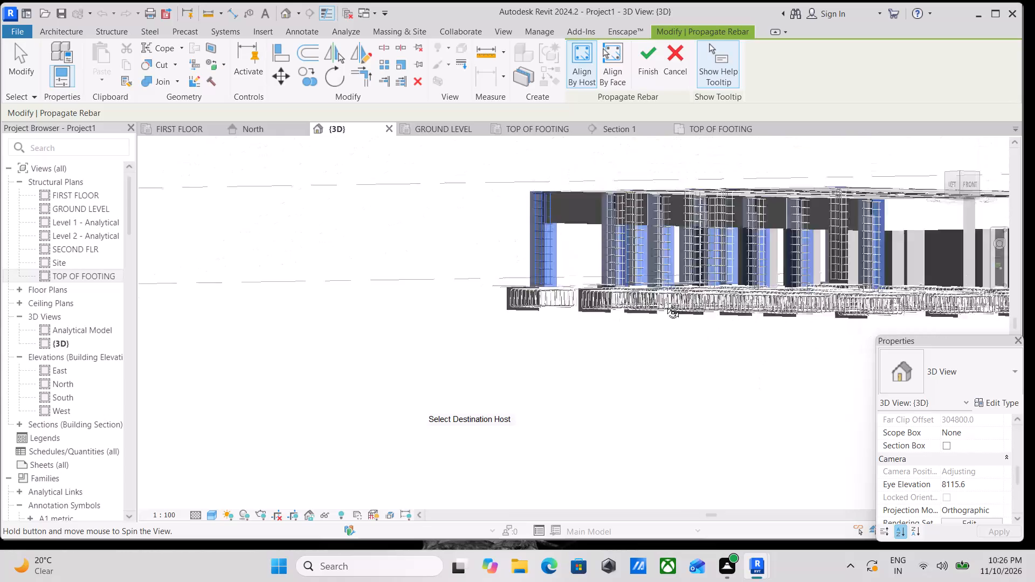
pyautogui.moveTo(665, 304); pyautogui.dragTo(461, 282, button='middle')
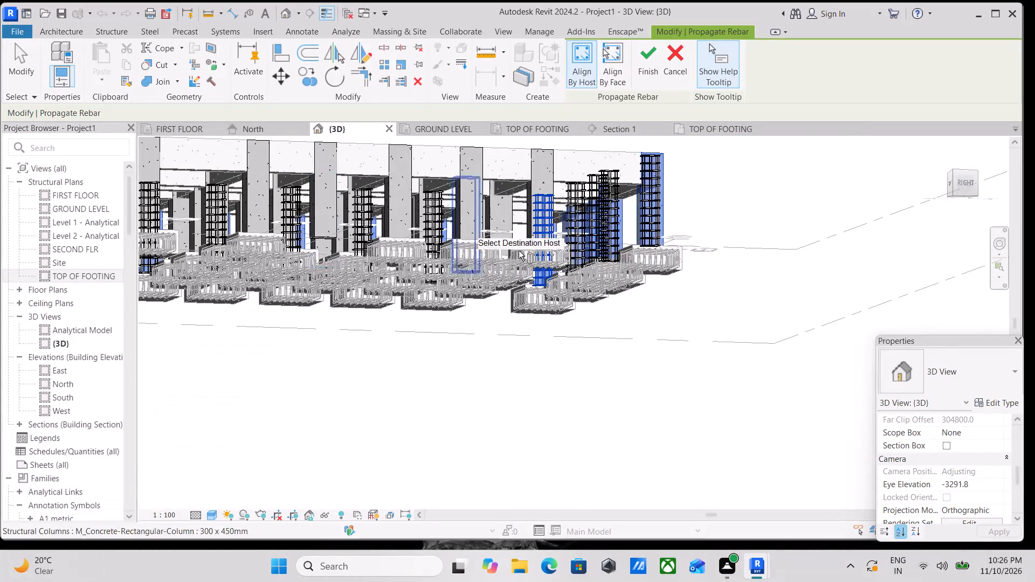
pyautogui.scroll(4, 545, 148)
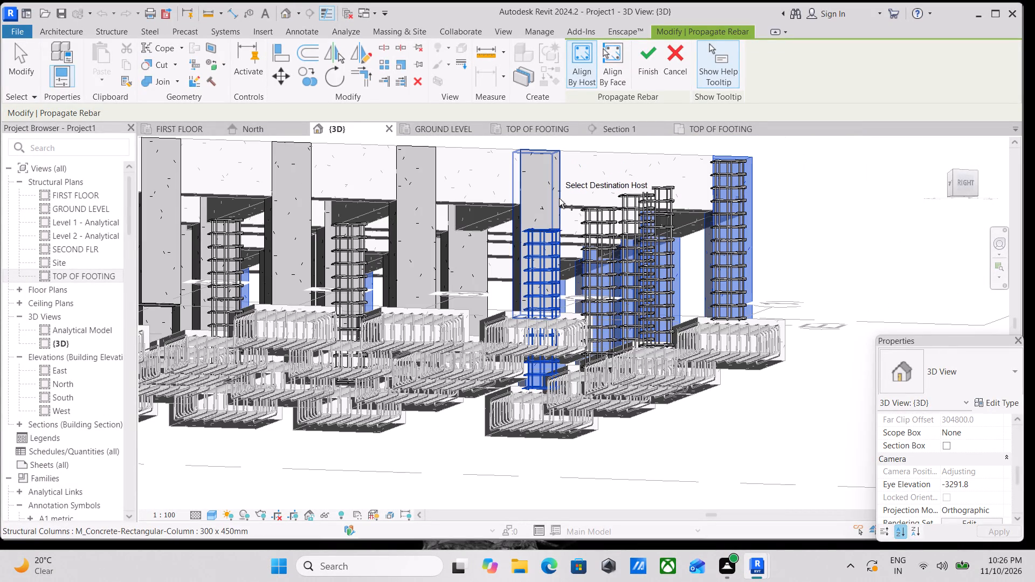
pyautogui.click(560, 199)
pyautogui.click(433, 234)
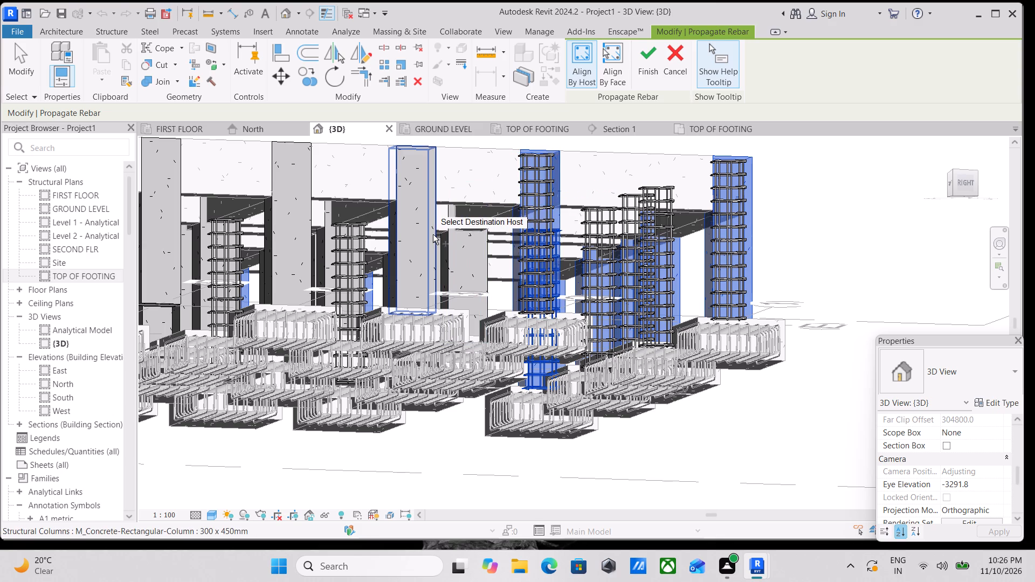
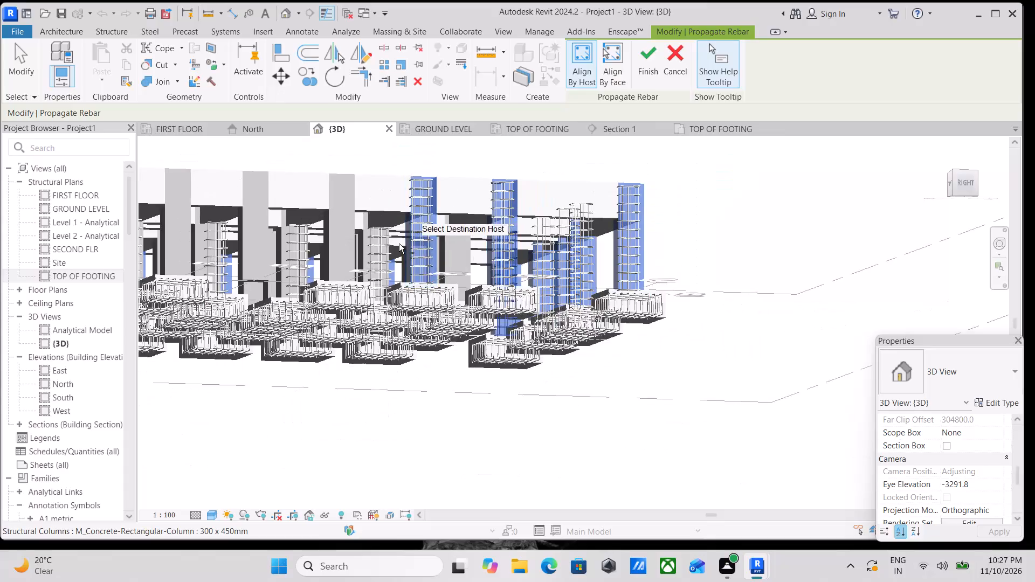
# Add the next three columns along grid E, continuing toward the far corner, as destination hosts for the A1 rebar.
pyautogui.scroll(-1, 395, 244)
pyautogui.moveTo(403, 250); pyautogui.dragTo(515, 266, button='middle')
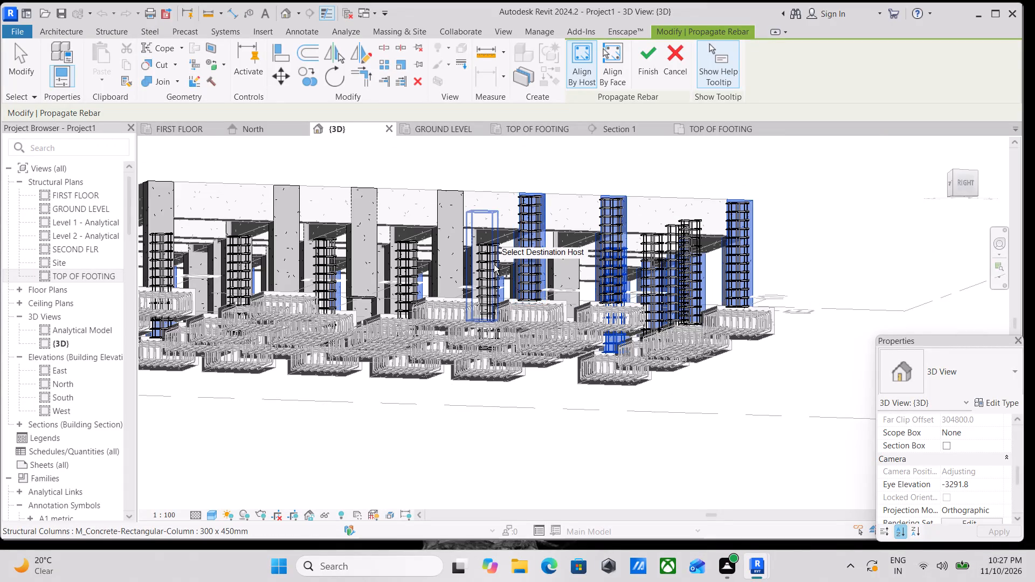
pyautogui.scroll(-2, 494, 265)
pyautogui.click(454, 257)
pyautogui.scroll(4, 450, 263)
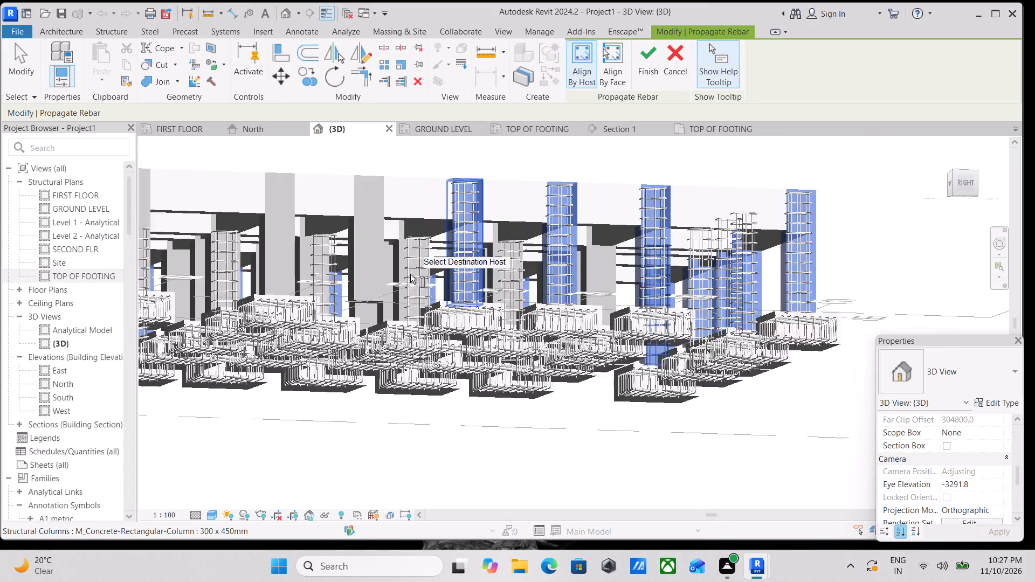
pyautogui.click(348, 265)
pyautogui.scroll(-1, 362, 265)
pyautogui.moveTo(364, 266); pyautogui.dragTo(375, 271, button='middle')
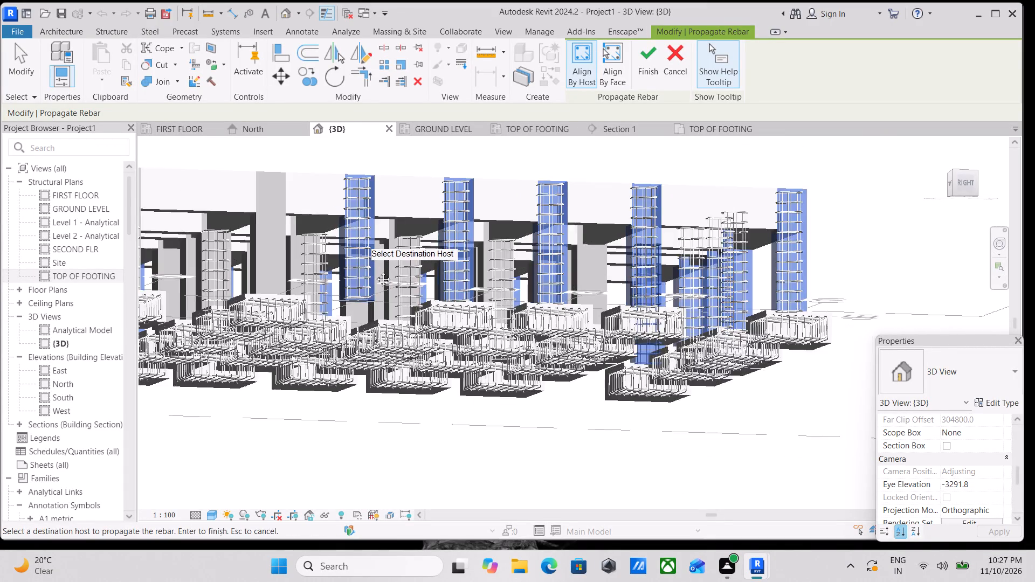
pyautogui.moveTo(375, 271); pyautogui.dragTo(486, 264, button='middle')
pyautogui.click(379, 250)
# Add the three intermediate columns along the far end row and the far corner column on grid E as destination hosts.
pyautogui.scroll(-1, 387, 251)
pyautogui.moveTo(393, 255); pyautogui.dragTo(440, 278, button='middle')
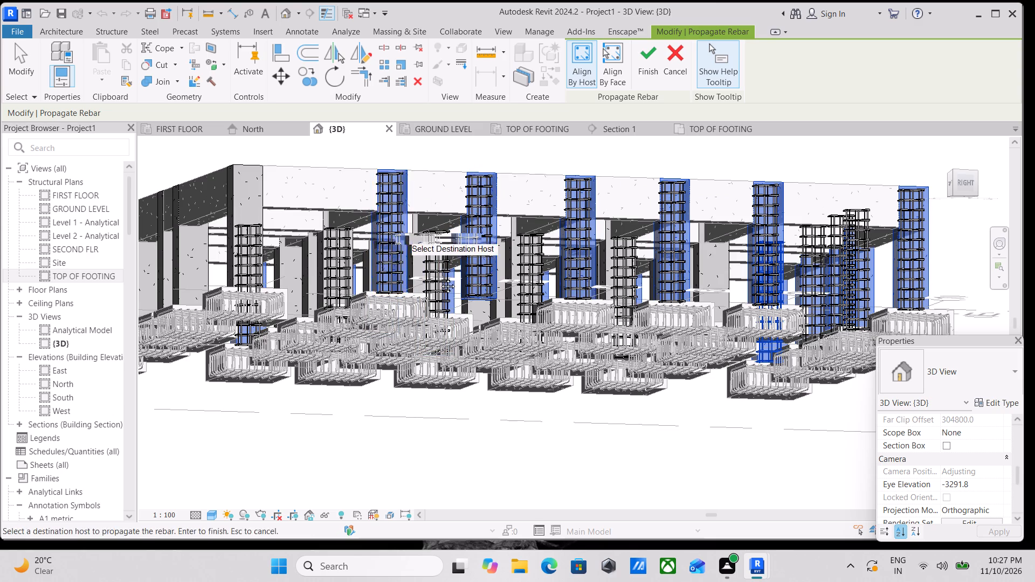
pyautogui.moveTo(440, 278); pyautogui.dragTo(518, 279, button='middle')
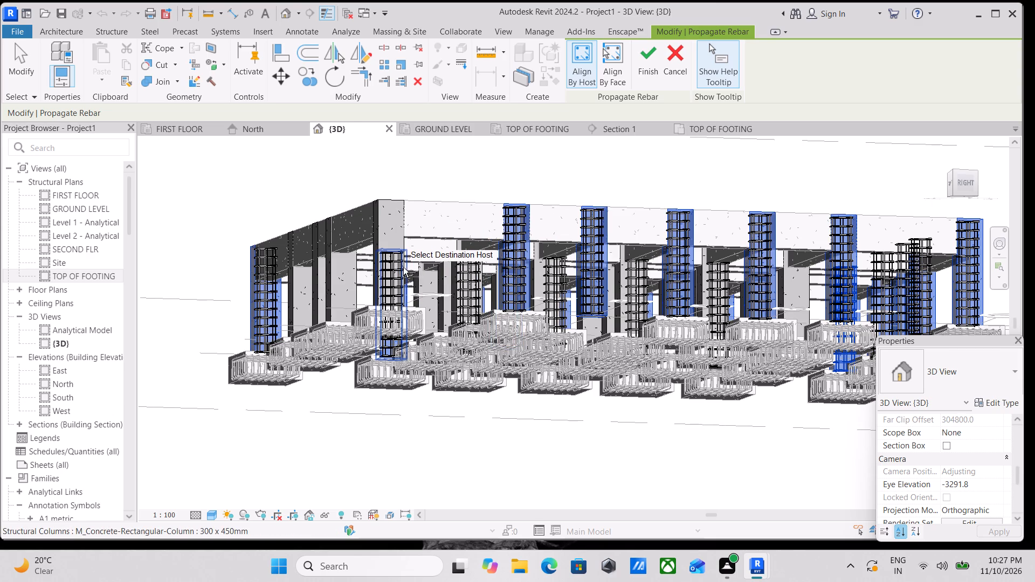
pyautogui.keyDown('shift'); pyautogui.moveTo(429, 279); pyautogui.dragTo(481, 364, button='middle'); pyautogui.keyUp('shift')
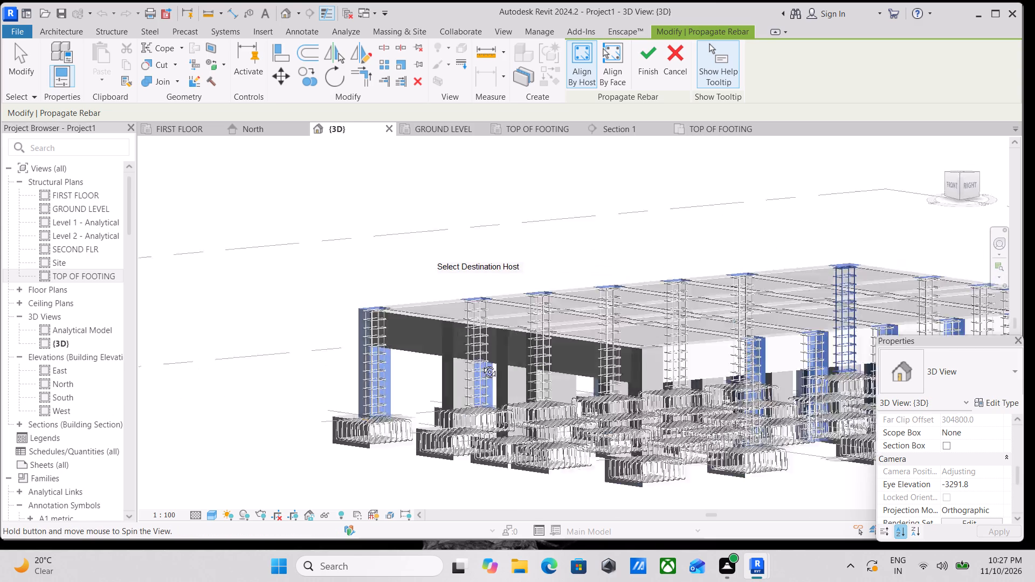
pyautogui.keyDown('shift'); pyautogui.moveTo(481, 364); pyautogui.dragTo(579, 306, button='middle'); pyautogui.keyUp('shift')
pyautogui.keyDown('shift'); pyautogui.scroll(1, 579, 306); pyautogui.keyUp('shift')
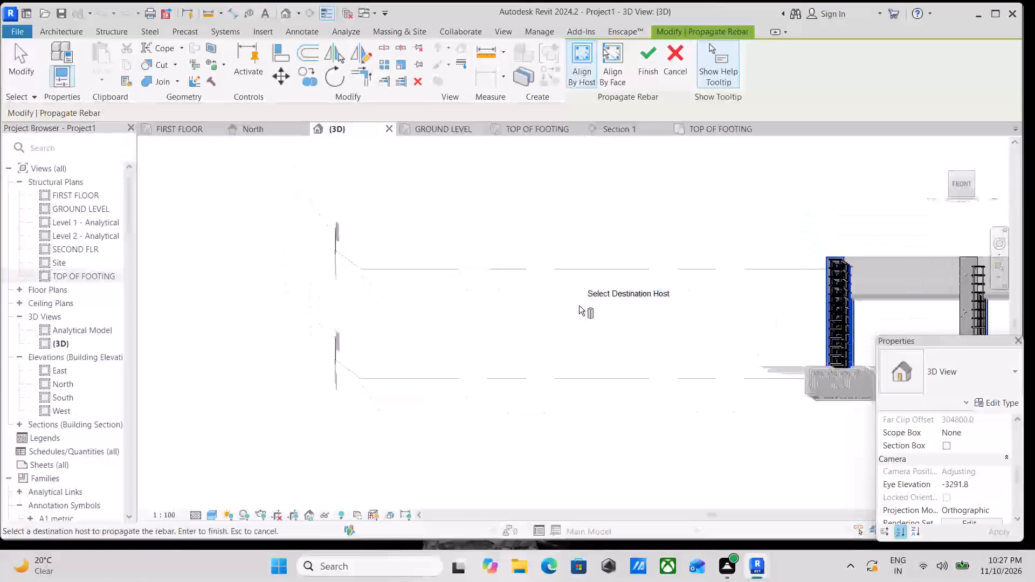
pyautogui.scroll(-3, 579, 304)
pyautogui.moveTo(577, 303); pyautogui.dragTo(376, 355, button='middle')
pyautogui.scroll(2, 440, 399)
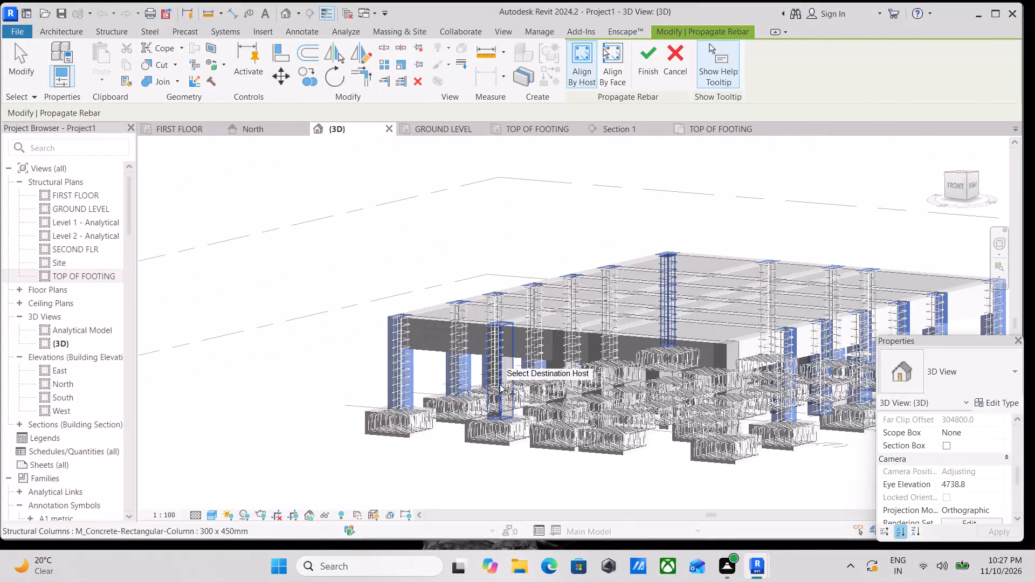
pyautogui.keyDown('shift'); pyautogui.moveTo(526, 398); pyautogui.dragTo(482, 299, button='middle'); pyautogui.keyUp('shift')
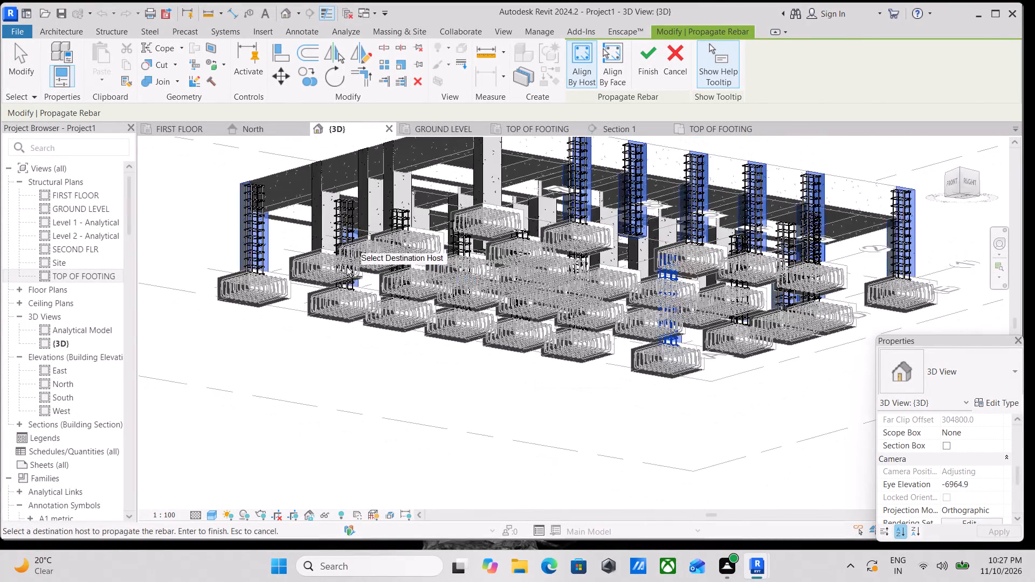
pyautogui.scroll(2, 336, 258)
pyautogui.scroll(3, 319, 207)
pyautogui.click(315, 205)
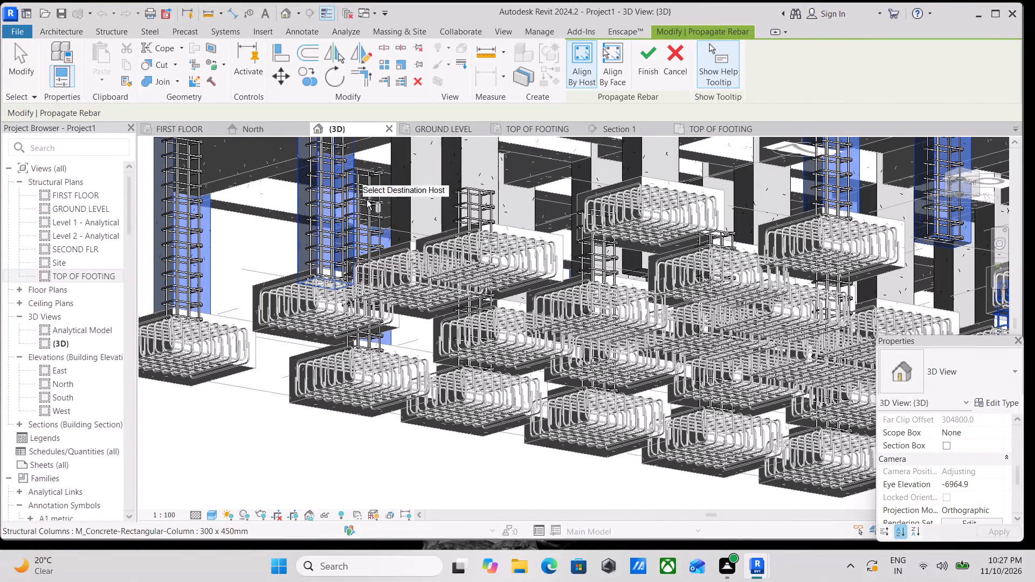
pyautogui.scroll(2, 375, 198)
pyautogui.click(421, 181)
pyautogui.scroll(-2, 422, 181)
pyautogui.moveTo(423, 182); pyautogui.dragTo(416, 200, button='middle')
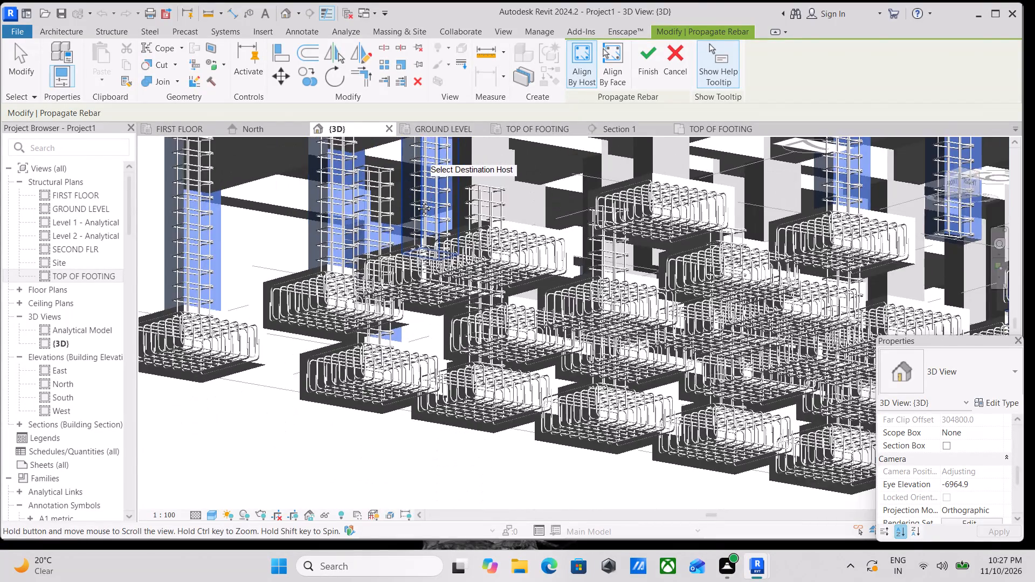
pyautogui.moveTo(416, 200); pyautogui.dragTo(350, 329, button='middle')
pyautogui.click(396, 297)
pyautogui.scroll(-2, 396, 297)
pyautogui.moveTo(396, 297); pyautogui.dragTo(330, 302, button='middle')
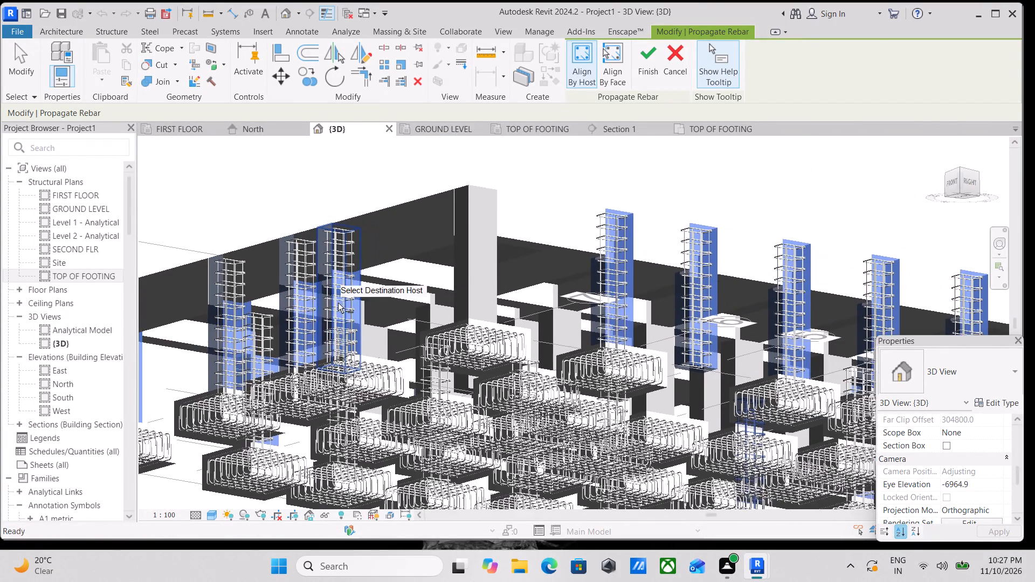
pyautogui.click(474, 270)
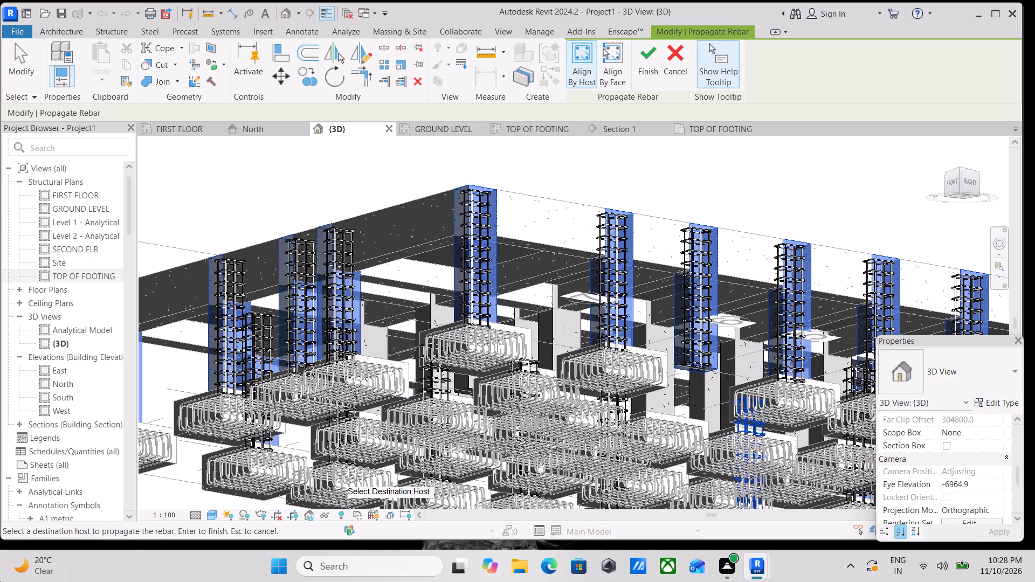
# Add the interior column nearest the far corner on grid E as a destination host for the A1 rebar.
pyautogui.scroll(-3, 77, 538)
pyautogui.scroll(-3, 233, 426)
pyautogui.moveTo(285, 405); pyautogui.dragTo(372, 361, button='middle')
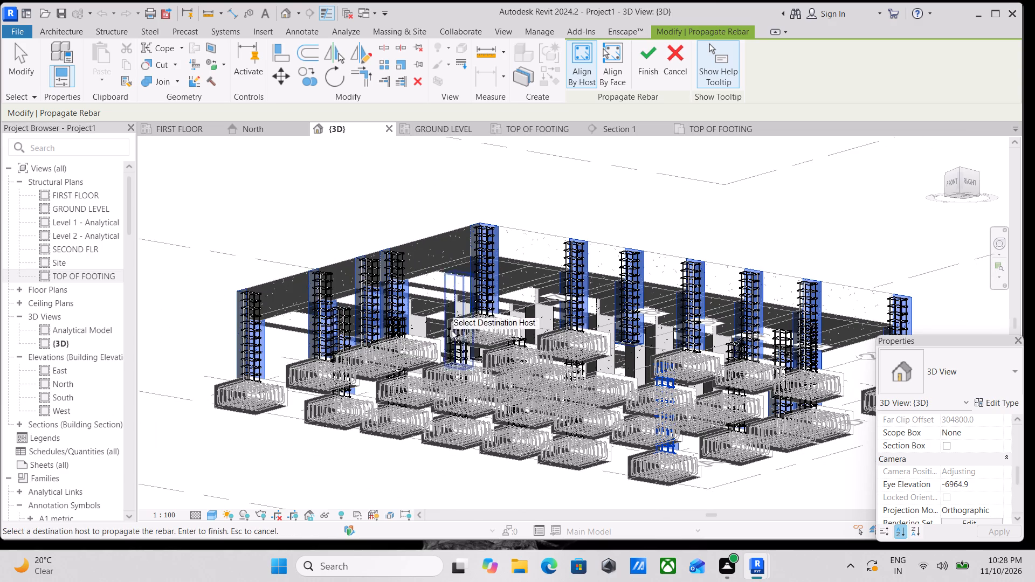
pyautogui.moveTo(467, 323); pyautogui.dragTo(440, 334, button='middle')
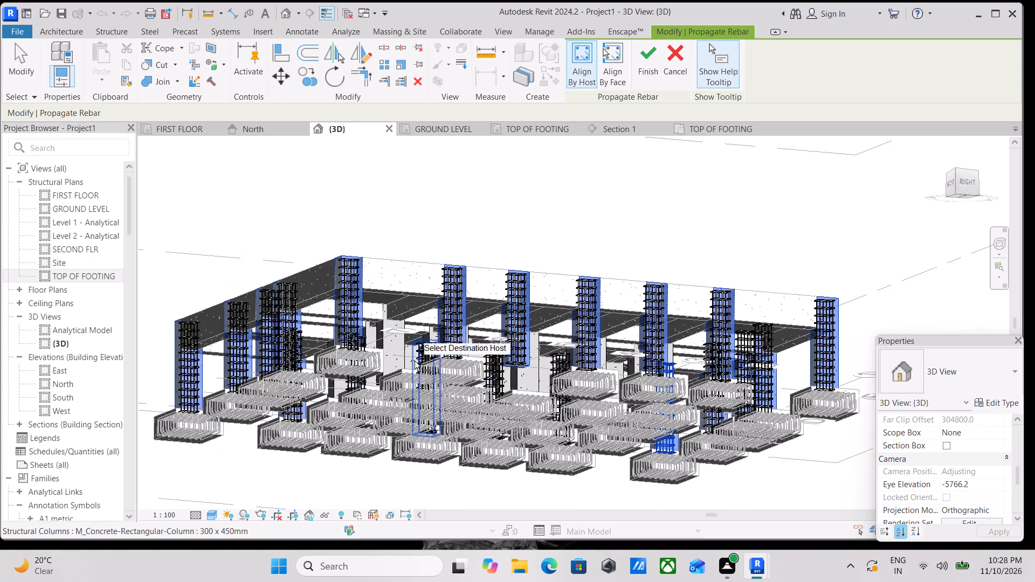
pyautogui.moveTo(414, 361); pyautogui.dragTo(417, 371, button='middle')
pyautogui.scroll(3, 390, 355)
pyautogui.click(391, 355)
# Add three more unselected interior columns as destination hosts for the A1 ties and vertical bars.
pyautogui.moveTo(394, 356); pyautogui.dragTo(404, 357, button='middle')
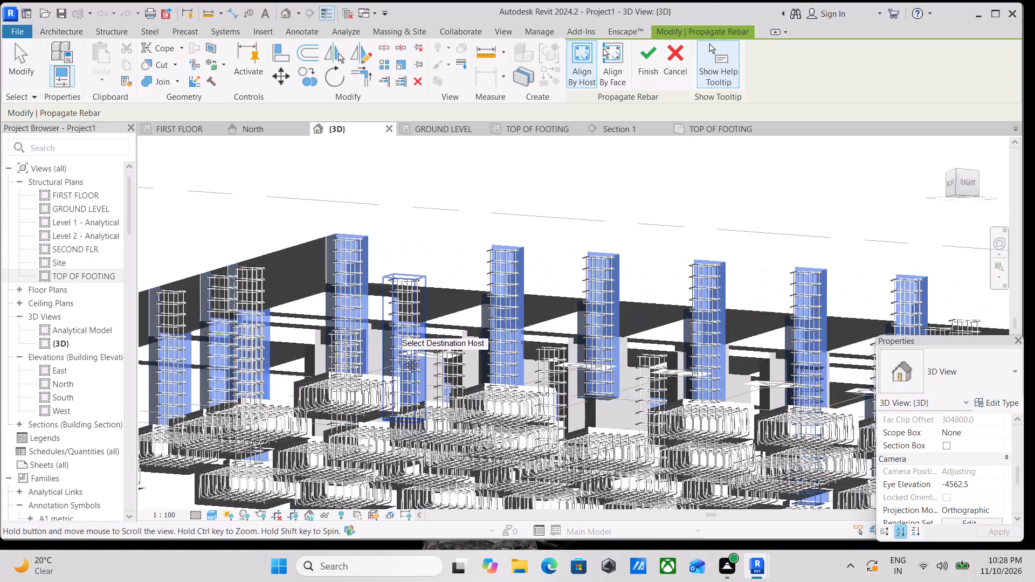
pyautogui.moveTo(404, 357); pyautogui.dragTo(457, 381, button='middle')
pyautogui.scroll(2, 463, 392)
pyautogui.moveTo(486, 396); pyautogui.dragTo(471, 407, button='middle')
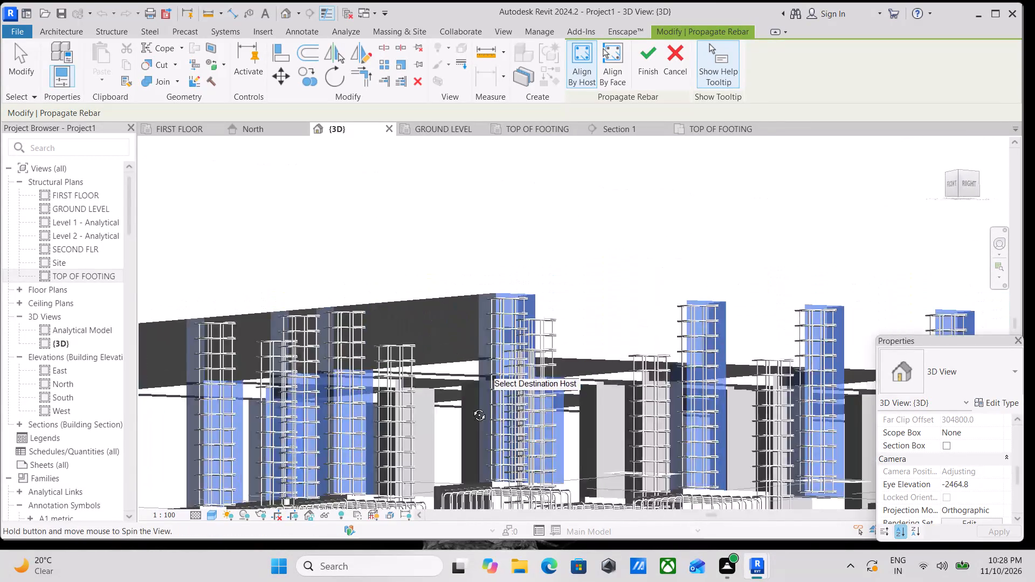
pyautogui.moveTo(471, 407); pyautogui.dragTo(468, 409, button='middle')
pyautogui.keyDown('shift'); pyautogui.moveTo(379, 449); pyautogui.dragTo(386, 451, button='middle'); pyautogui.keyUp('shift')
pyautogui.scroll(-1, 385, 441)
pyautogui.moveTo(384, 436); pyautogui.dragTo(355, 164, button='middle')
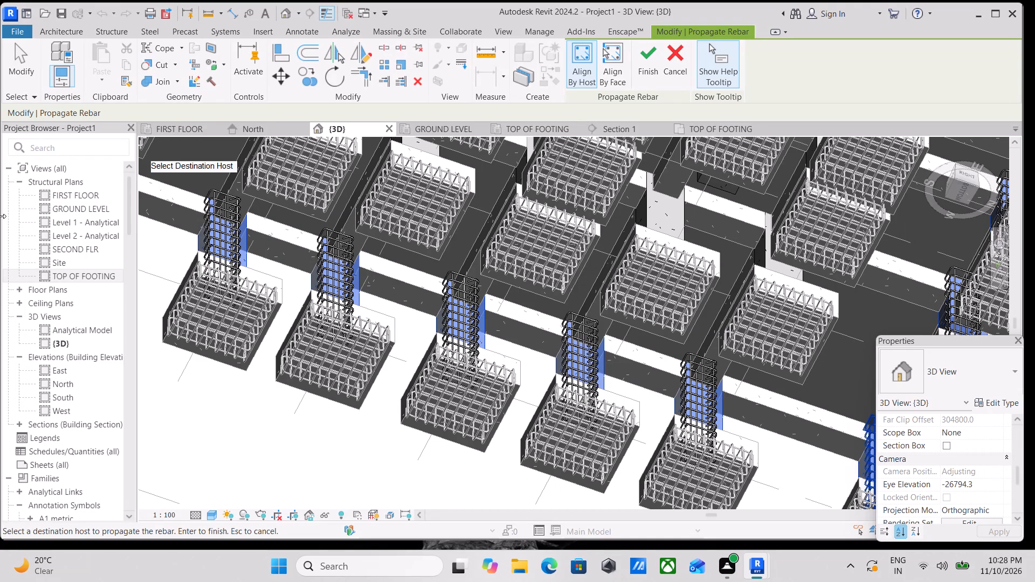
pyautogui.scroll(-1, 70, 304)
pyautogui.scroll(-3, 298, 281)
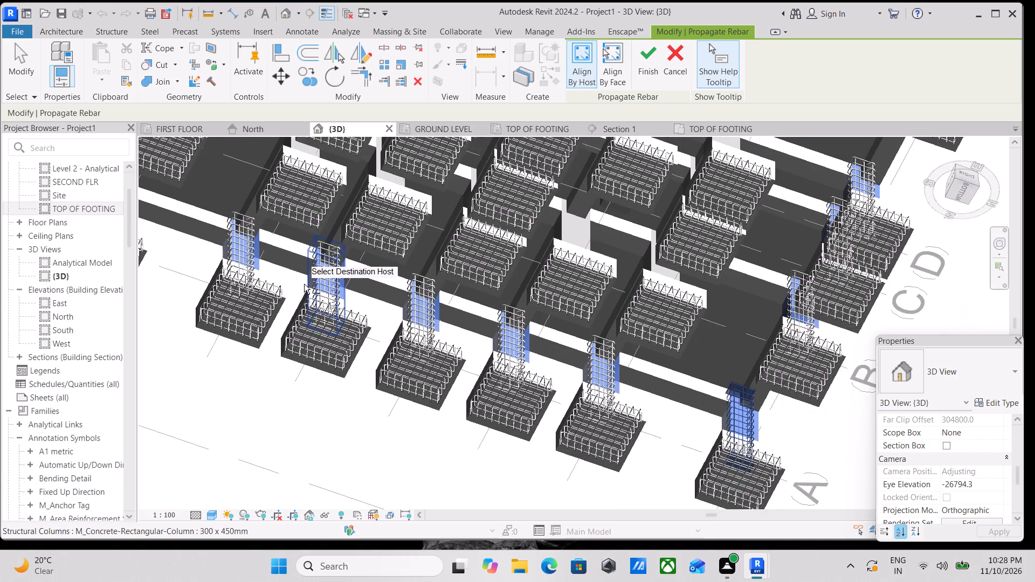
pyautogui.scroll(-1, 304, 284)
pyautogui.keyDown('shift'); pyautogui.moveTo(309, 310); pyautogui.dragTo(285, 391, button='middle'); pyautogui.keyUp('shift')
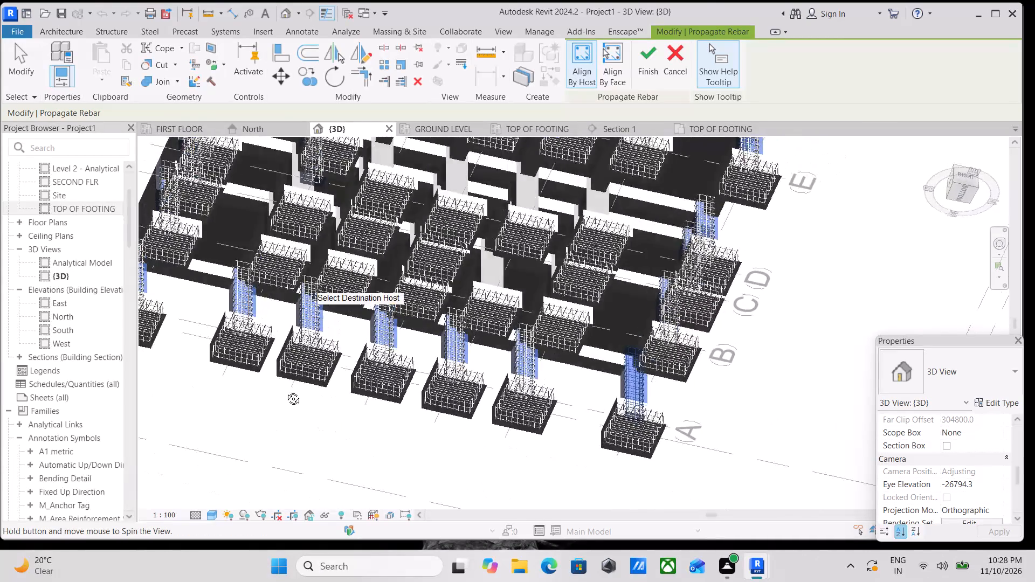
pyautogui.keyDown('shift'); pyautogui.moveTo(285, 391); pyautogui.dragTo(273, 419, button='middle'); pyautogui.keyUp('shift')
pyautogui.keyDown('shift'); pyautogui.moveTo(306, 333); pyautogui.dragTo(252, 479, button='middle'); pyautogui.keyUp('shift')
pyautogui.keyDown('shift'); pyautogui.scroll(1, 252, 479); pyautogui.keyUp('shift')
pyautogui.keyDown('shift'); pyautogui.moveTo(275, 457); pyautogui.dragTo(160, 425, button='middle'); pyautogui.keyUp('shift')
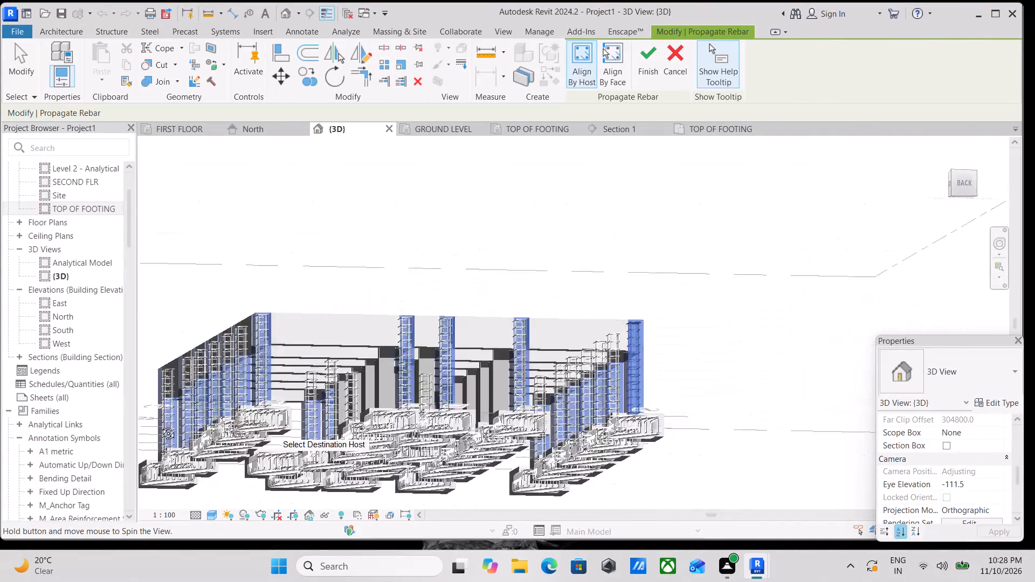
pyautogui.keyDown('shift'); pyautogui.moveTo(160, 425); pyautogui.dragTo(189, 462, button='middle'); pyautogui.keyUp('shift')
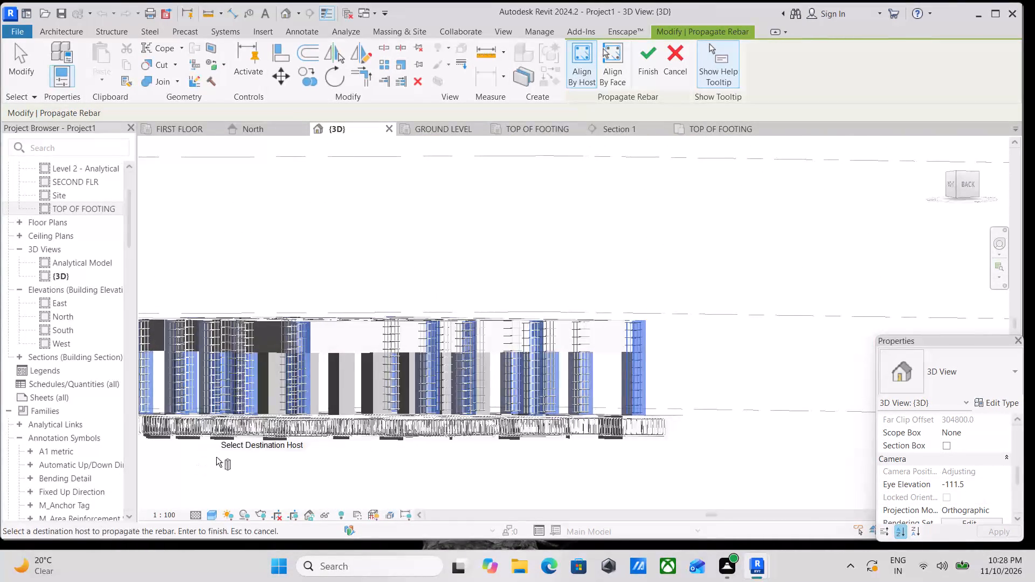
pyautogui.scroll(6, 313, 384)
pyautogui.click(365, 384)
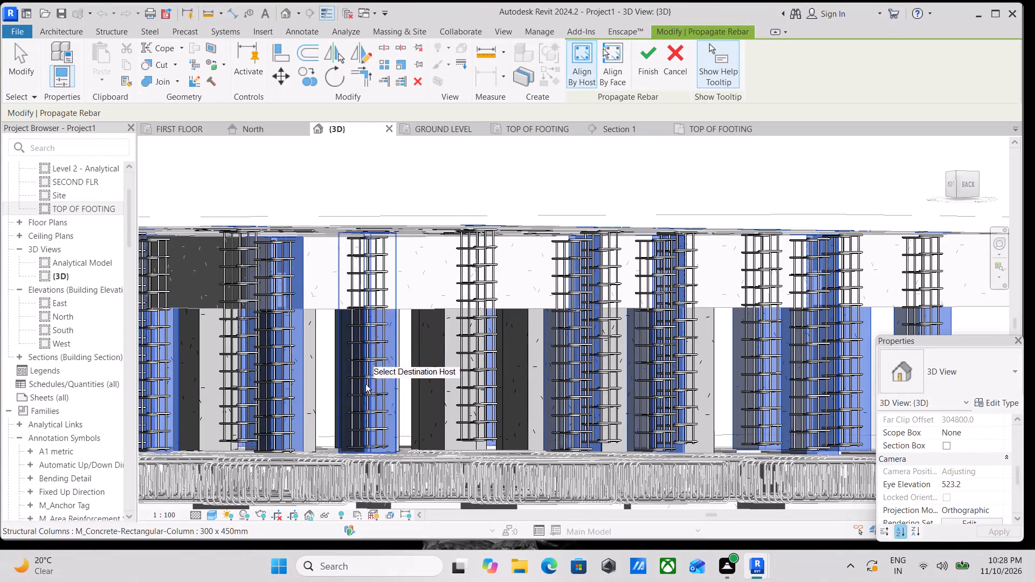
pyautogui.moveTo(343, 380); pyautogui.dragTo(306, 413, button='middle')
pyautogui.moveTo(314, 415); pyautogui.dragTo(304, 421, button='middle')
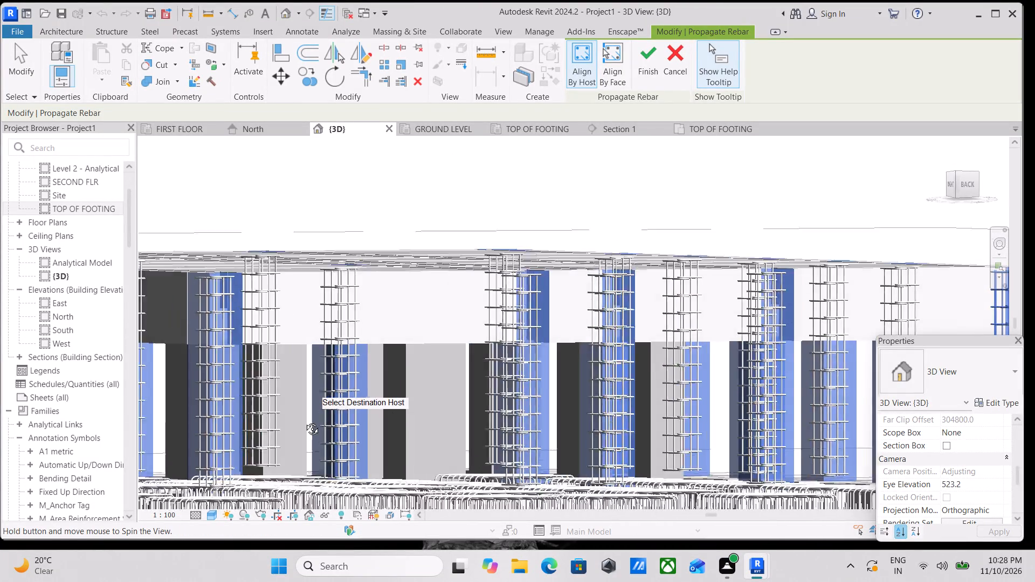
pyautogui.moveTo(304, 421); pyautogui.dragTo(288, 408, button='middle')
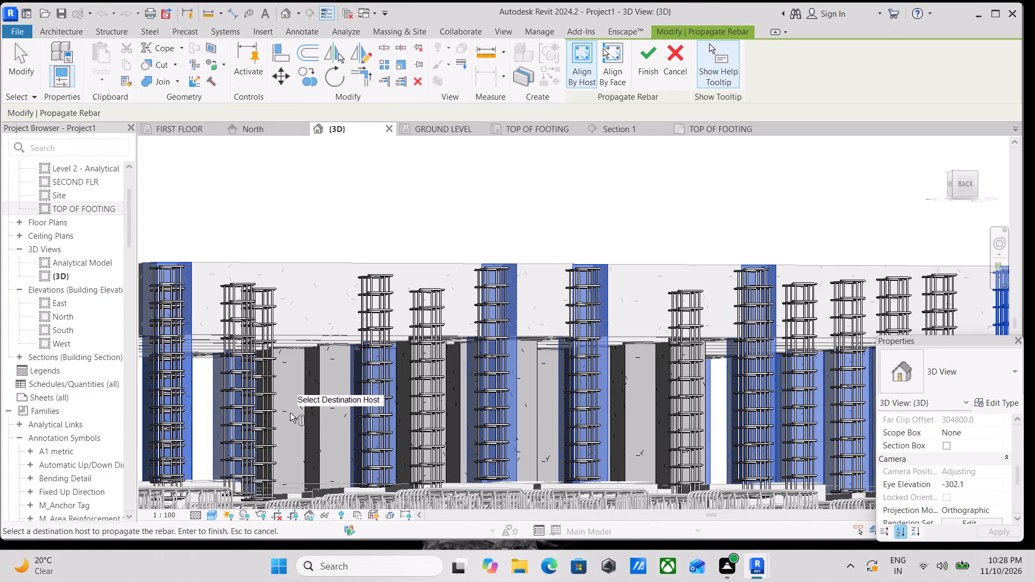
pyautogui.click(323, 410)
pyautogui.keyDown('shift'); pyautogui.moveTo(323, 410); pyautogui.dragTo(355, 442, button='middle'); pyautogui.keyUp('shift')
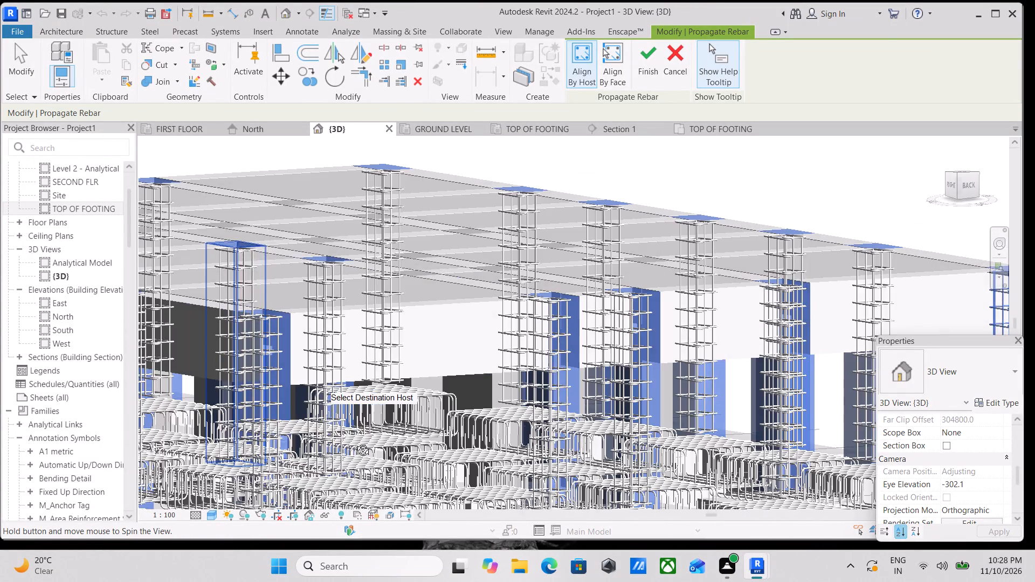
pyautogui.keyDown('shift'); pyautogui.moveTo(355, 442); pyautogui.dragTo(328, 424, button='middle'); pyautogui.keyUp('shift')
pyautogui.keyDown('shift'); pyautogui.moveTo(331, 425); pyautogui.dragTo(345, 429, button='middle'); pyautogui.keyUp('shift')
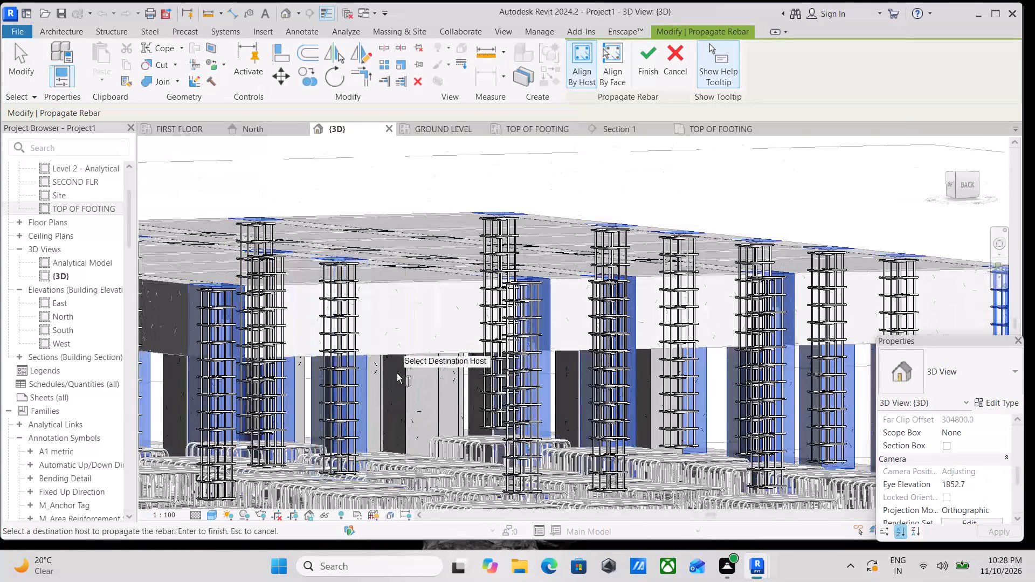
pyautogui.keyDown('shift'); pyautogui.click(401, 389); pyautogui.keyUp('shift')
# Add two further unselected interior columns, seen from the back of the building, as destination hosts for the A1 rebar.
pyautogui.keyDown('shift'); pyautogui.moveTo(401, 388); pyautogui.dragTo(310, 401, button='middle'); pyautogui.keyUp('shift')
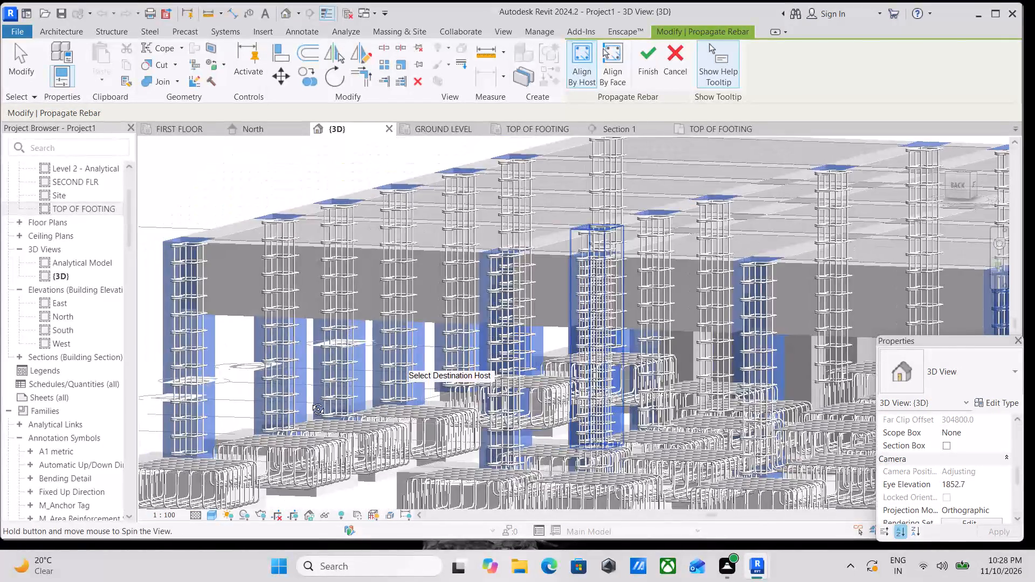
pyautogui.keyDown('shift'); pyautogui.moveTo(310, 401); pyautogui.dragTo(372, 389, button='middle'); pyautogui.keyUp('shift')
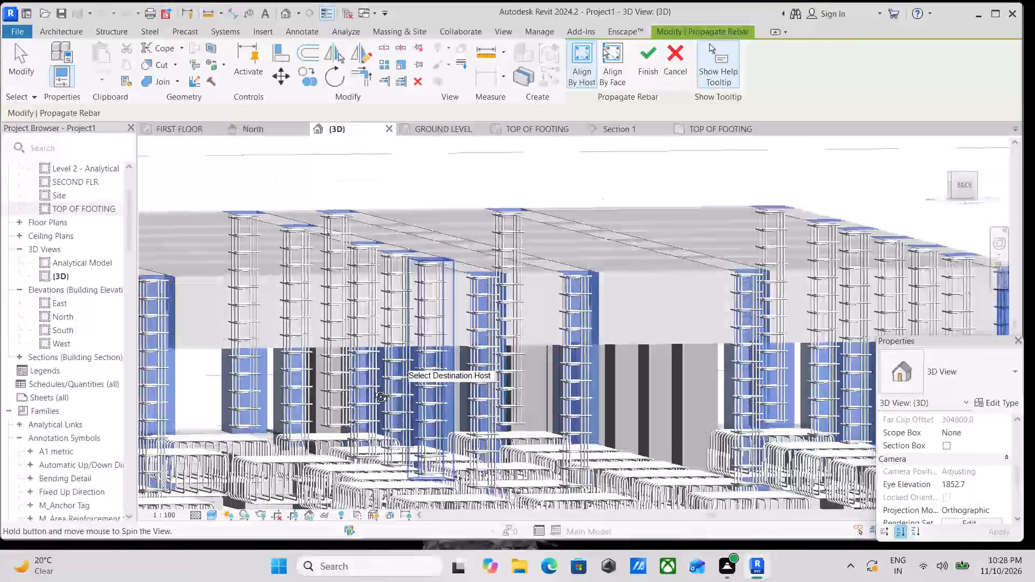
pyautogui.keyDown('shift'); pyautogui.moveTo(372, 389); pyautogui.dragTo(381, 376, button='middle'); pyautogui.keyUp('shift')
pyautogui.scroll(3, 327, 394)
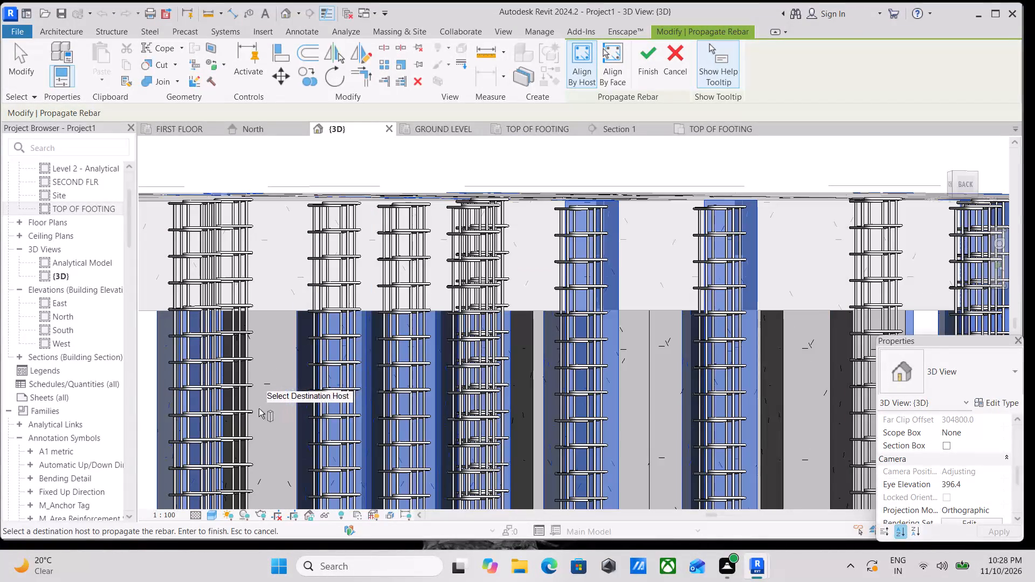
pyautogui.click(249, 412)
pyautogui.scroll(-2, 286, 402)
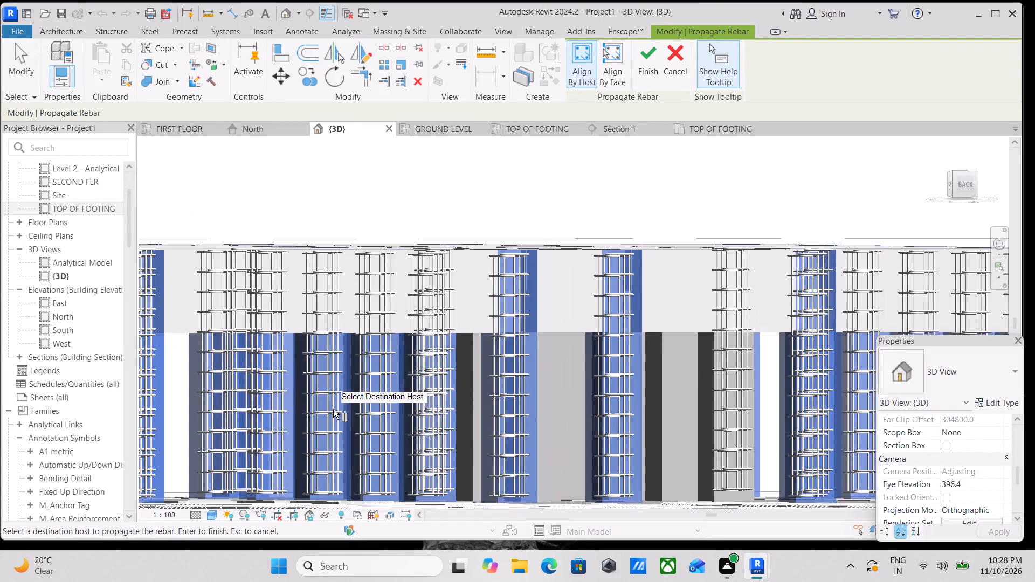
pyautogui.moveTo(333, 409); pyautogui.dragTo(321, 409, button='middle')
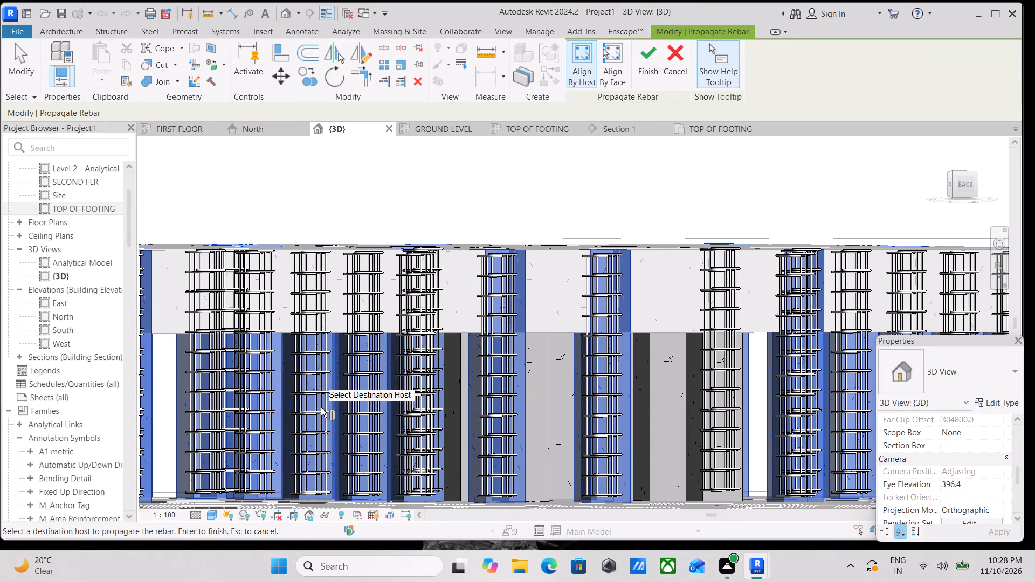
pyautogui.scroll(-2, 376, 413)
pyautogui.moveTo(376, 413); pyautogui.dragTo(272, 386, button='middle')
pyautogui.scroll(3, 390, 399)
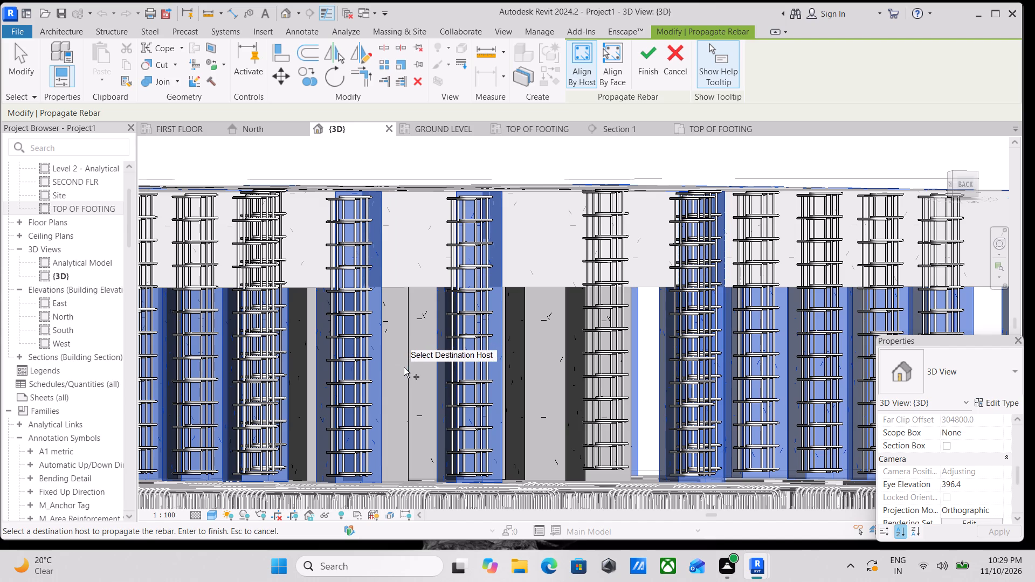
pyautogui.click(406, 369)
pyautogui.scroll(1, 426, 381)
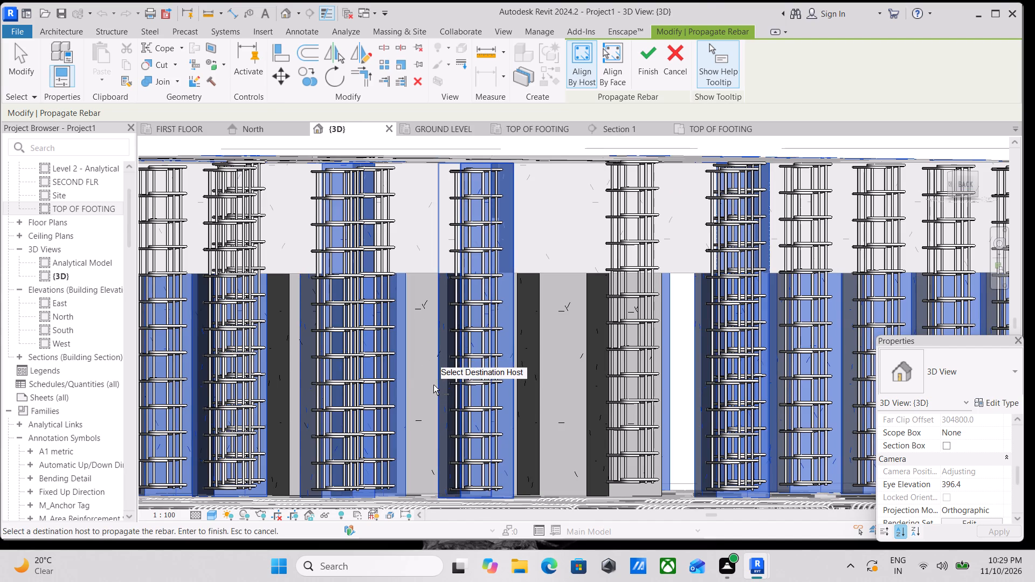
# Add another unselected interior column, seen from the back of the building, as a destination host for the A1 rebar.
pyautogui.scroll(-2, 417, 398)
pyautogui.moveTo(417, 398); pyautogui.dragTo(374, 403, button='middle')
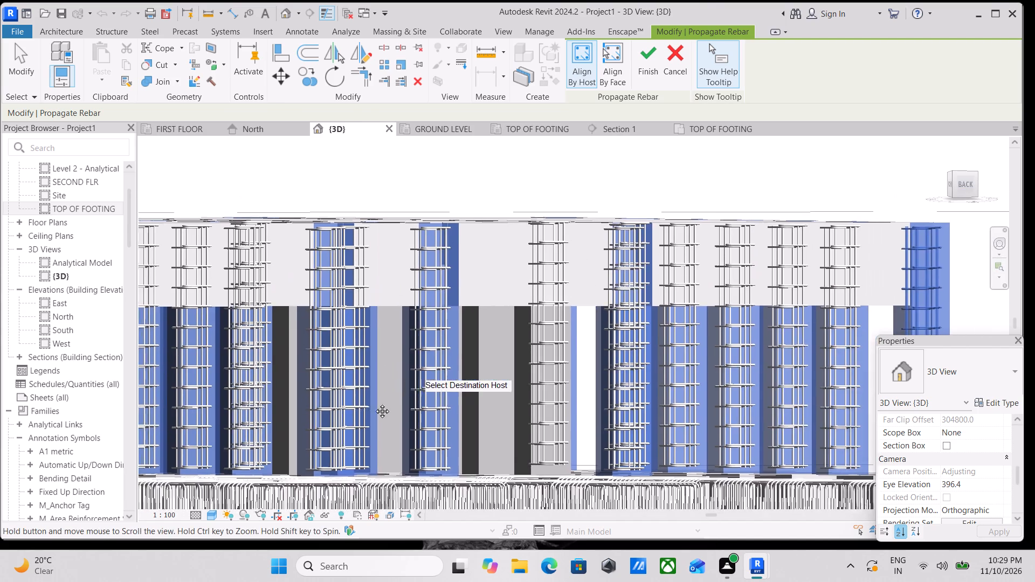
pyautogui.moveTo(374, 403); pyautogui.dragTo(350, 412, button='middle')
pyautogui.scroll(3, 460, 407)
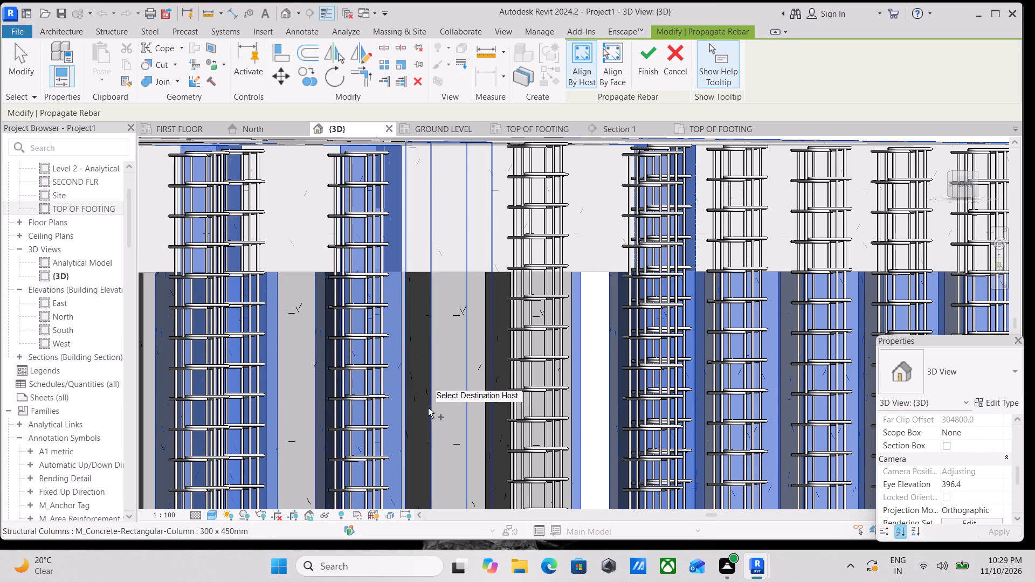
pyautogui.click(428, 408)
pyautogui.scroll(-3, 428, 407)
pyautogui.scroll(1, 353, 390)
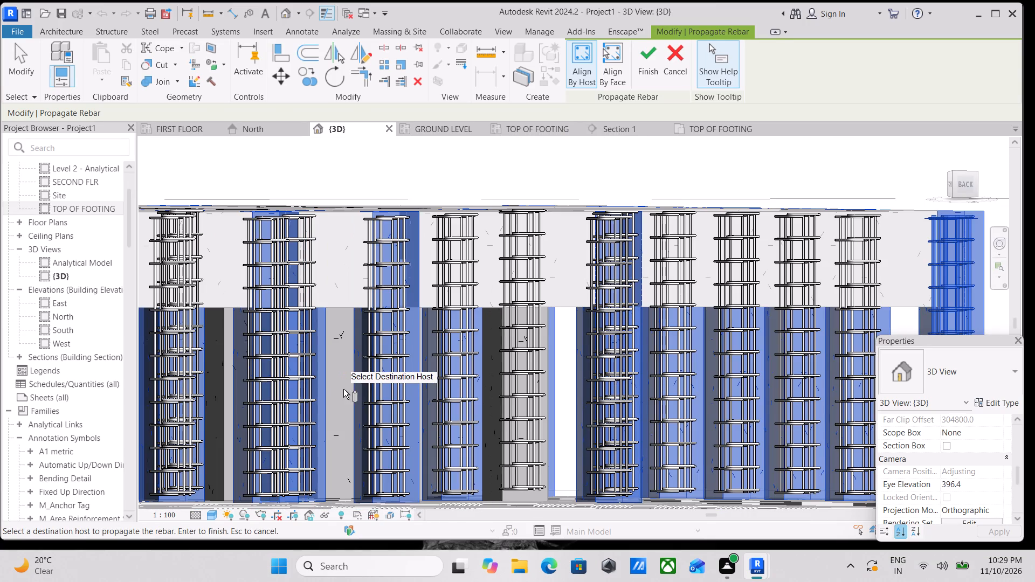
pyautogui.click(332, 386)
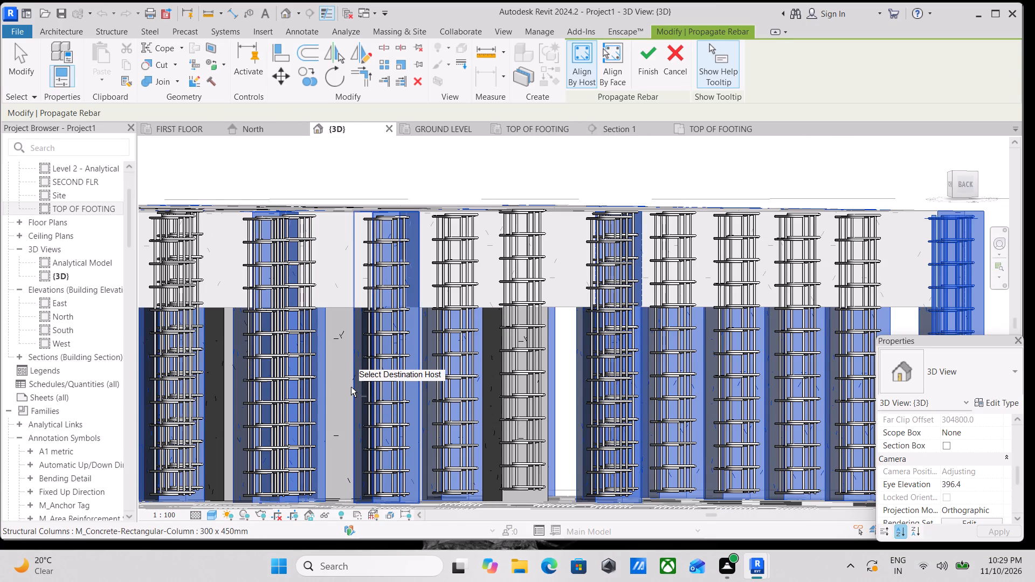
pyautogui.click(351, 387)
pyautogui.click(416, 371)
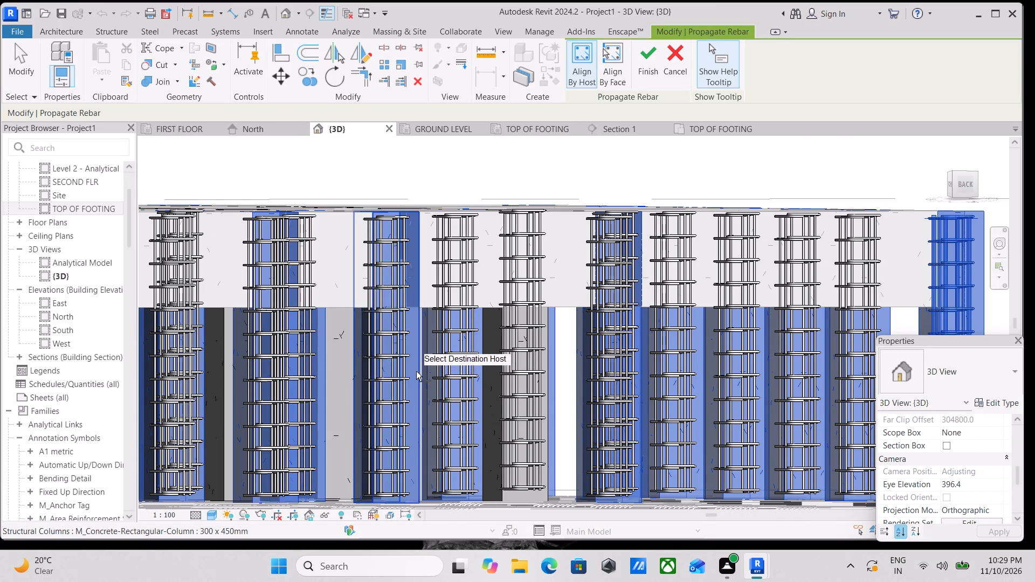
# Add the unselected interior column near the A1 corner, seen from below the footings, as a destination host.
pyautogui.scroll(-5, 416, 372)
pyautogui.moveTo(412, 381); pyautogui.dragTo(431, 330, button='middle')
pyautogui.keyDown('shift'); pyautogui.moveTo(427, 332); pyautogui.dragTo(554, 296, button='middle'); pyautogui.keyUp('shift')
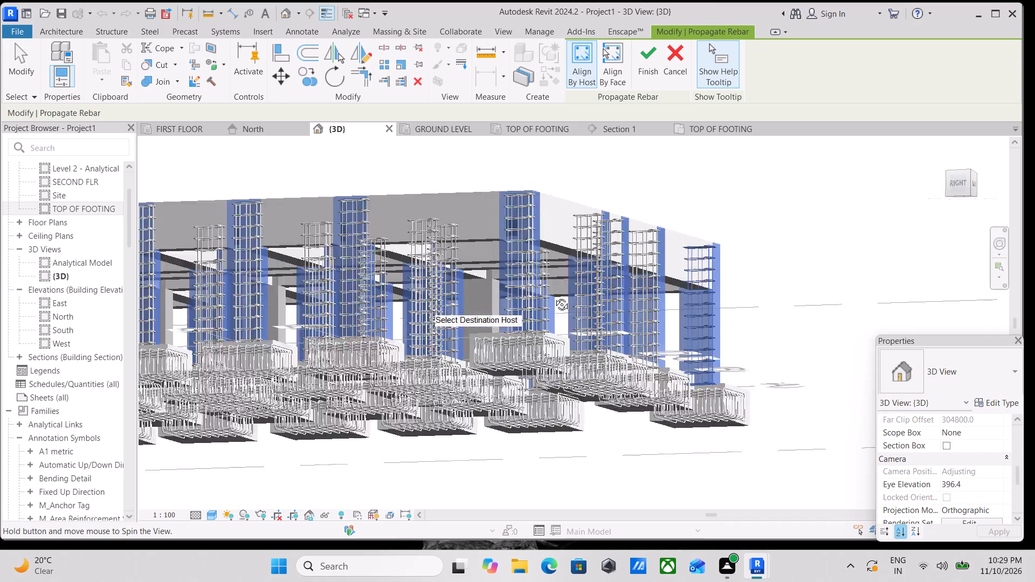
pyautogui.keyDown('shift'); pyautogui.moveTo(554, 296); pyautogui.dragTo(307, 193, button='middle'); pyautogui.keyUp('shift')
pyautogui.moveTo(526, 304); pyautogui.dragTo(468, 217, button='middle')
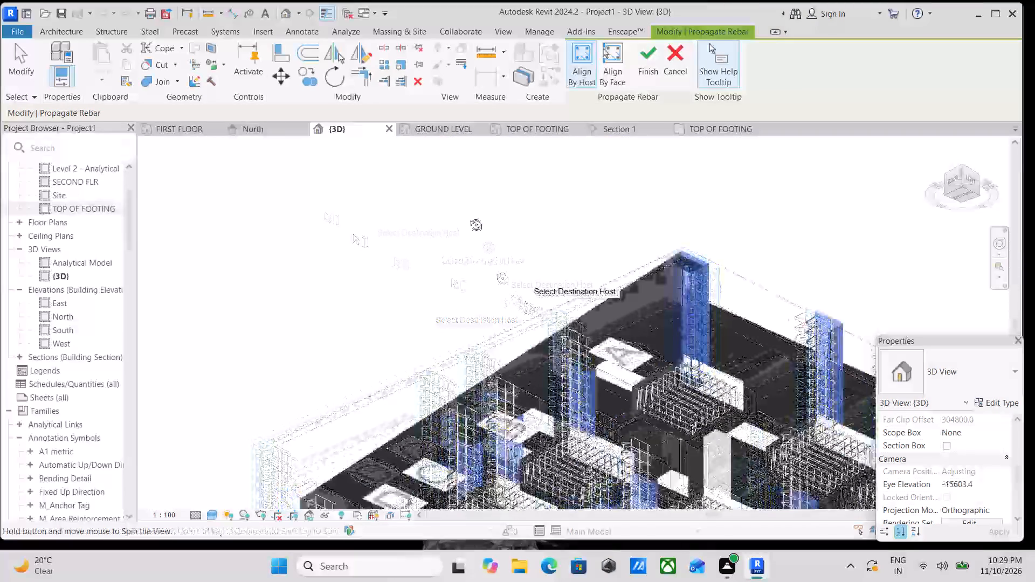
pyautogui.moveTo(468, 217); pyautogui.dragTo(461, 199, button='middle')
pyautogui.moveTo(524, 283); pyautogui.dragTo(370, 144, button='middle')
pyautogui.moveTo(556, 302); pyautogui.dragTo(517, 233, button='middle')
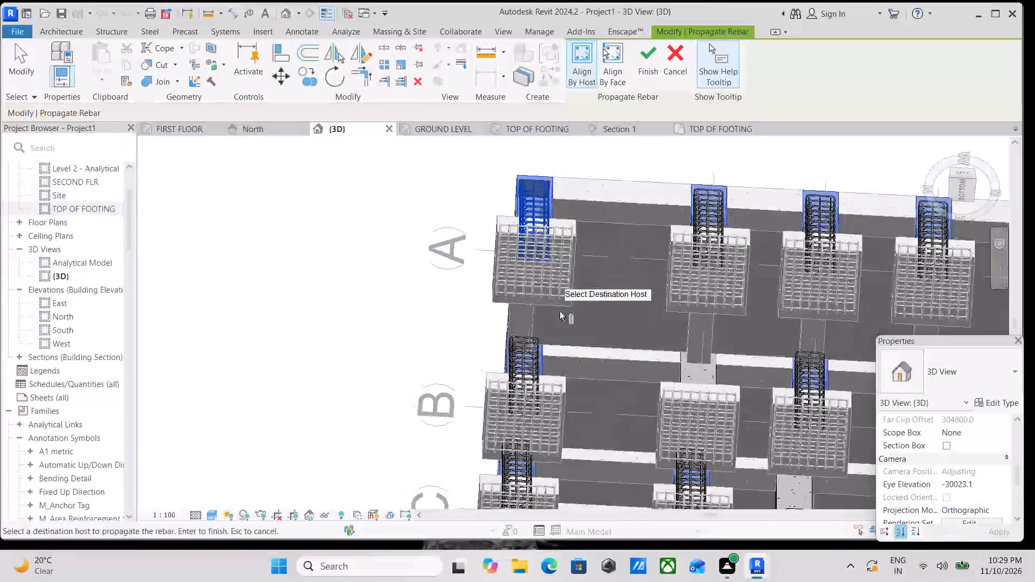
pyautogui.moveTo(562, 317); pyautogui.dragTo(512, 404, button='middle')
pyautogui.scroll(-1, 530, 376)
pyautogui.moveTo(530, 376); pyautogui.dragTo(516, 491, button='middle')
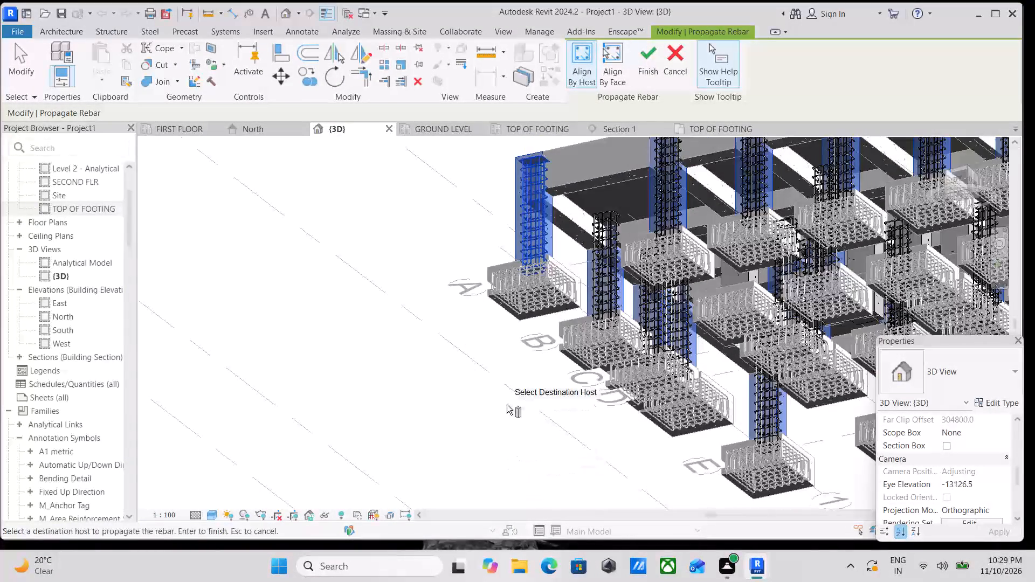
pyautogui.moveTo(507, 405); pyautogui.dragTo(635, 369, button='middle')
pyautogui.scroll(-1, 507, 405)
pyautogui.scroll(2, 655, 410)
pyautogui.scroll(3, 602, 362)
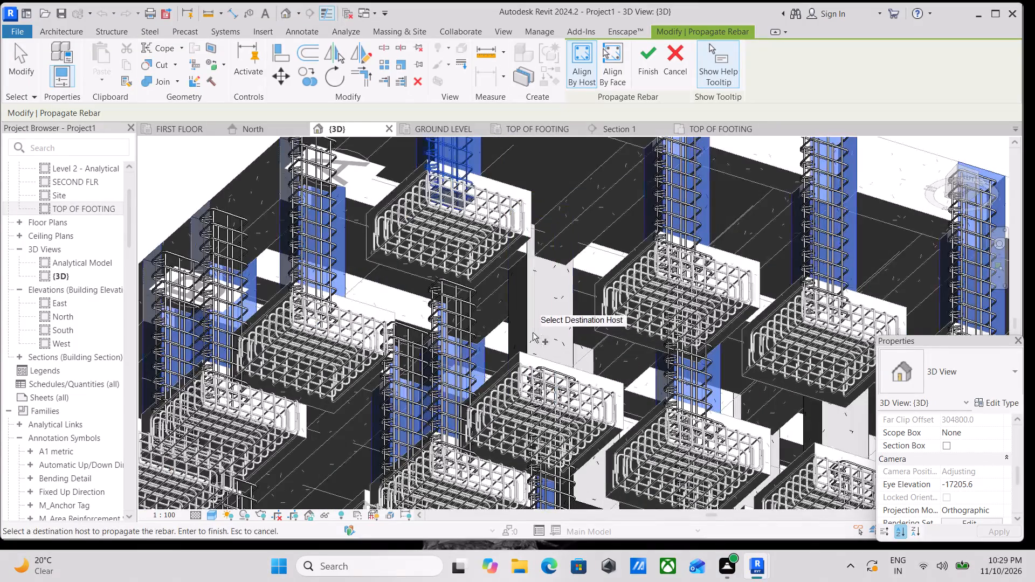
pyautogui.click(526, 331)
# Add three more unselected interior columns in the row beside grid A, seen from below, as destination hosts.
pyautogui.scroll(-2, 539, 342)
pyautogui.moveTo(539, 342); pyautogui.dragTo(426, 241, button='middle')
pyautogui.moveTo(575, 321); pyautogui.dragTo(491, 306, button='middle')
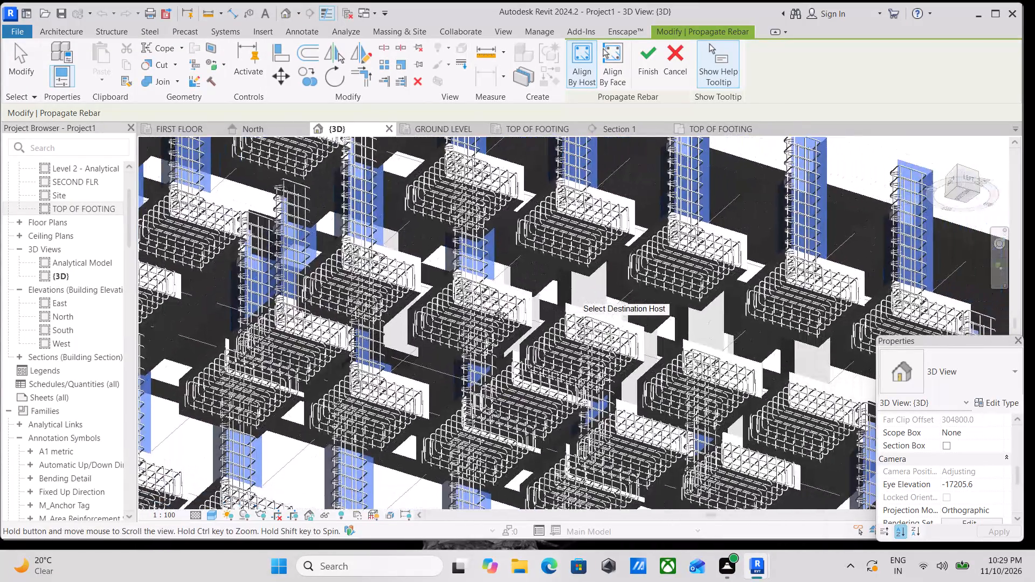
pyautogui.moveTo(491, 306); pyautogui.dragTo(489, 306, button='middle')
pyautogui.scroll(2, 566, 289)
pyautogui.click(555, 287)
pyautogui.scroll(-2, 556, 287)
pyautogui.moveTo(556, 287); pyautogui.dragTo(493, 290, button='middle')
pyautogui.click(610, 323)
pyautogui.moveTo(605, 322); pyautogui.dragTo(436, 298, button='middle')
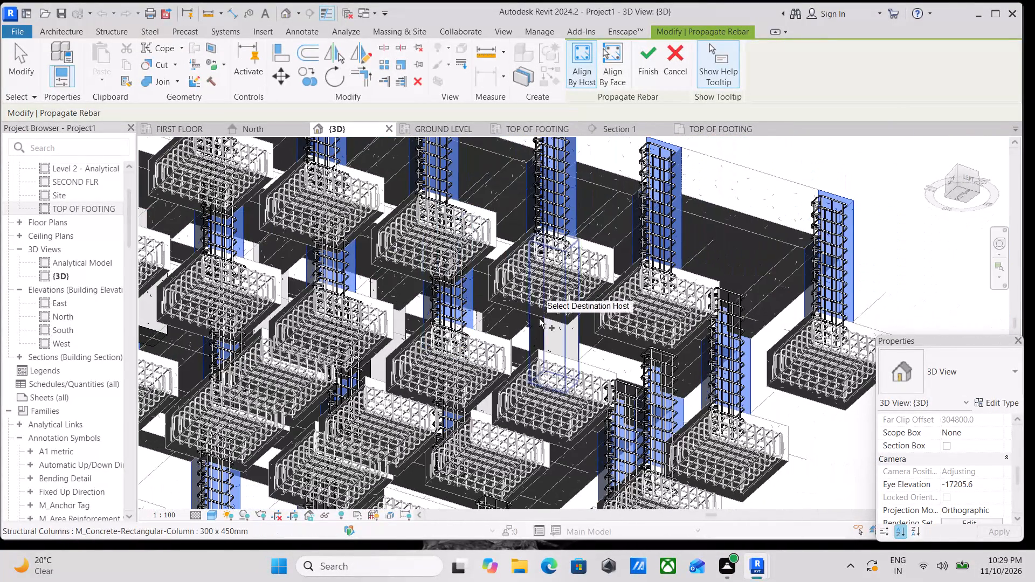
pyautogui.click(546, 324)
# Inspect the frame from below and from all sides for columns not yet chosen as destination hosts.
pyautogui.scroll(-3, 546, 323)
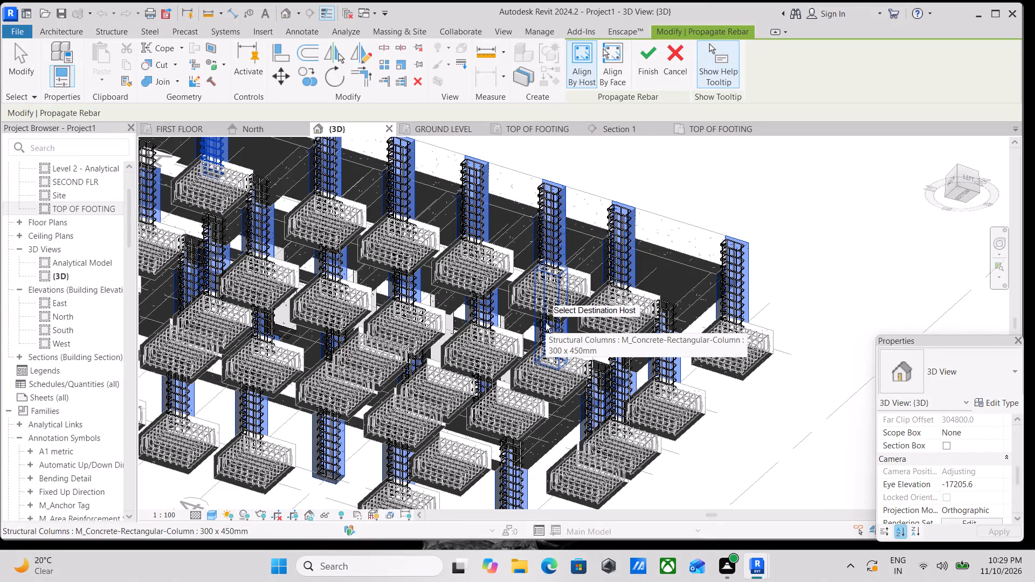
pyautogui.scroll(-3, 626, 238)
pyautogui.moveTo(576, 278); pyautogui.dragTo(583, 272, button='middle')
pyautogui.scroll(3, 540, 303)
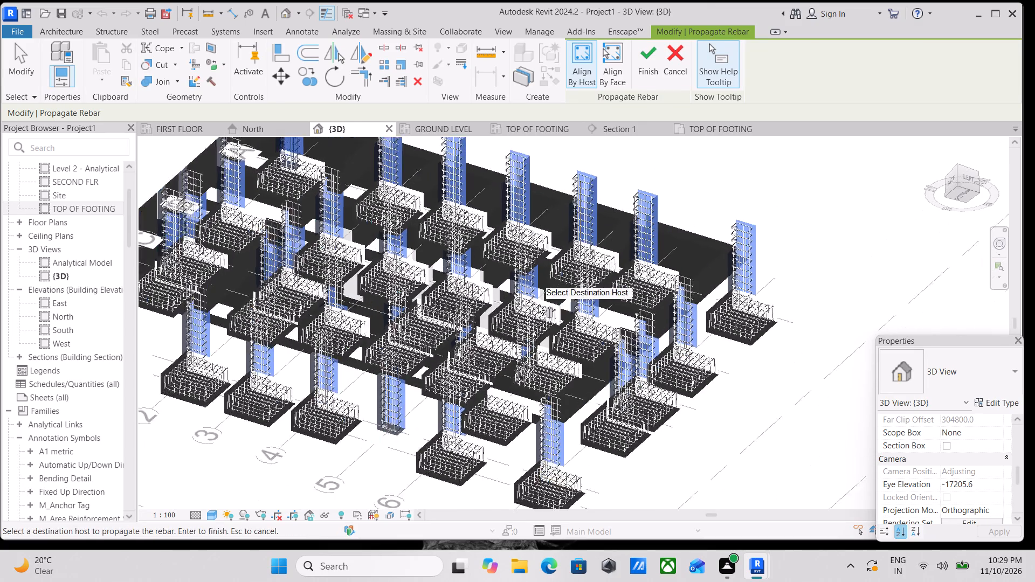
pyautogui.moveTo(537, 303); pyautogui.dragTo(631, 250, button='middle')
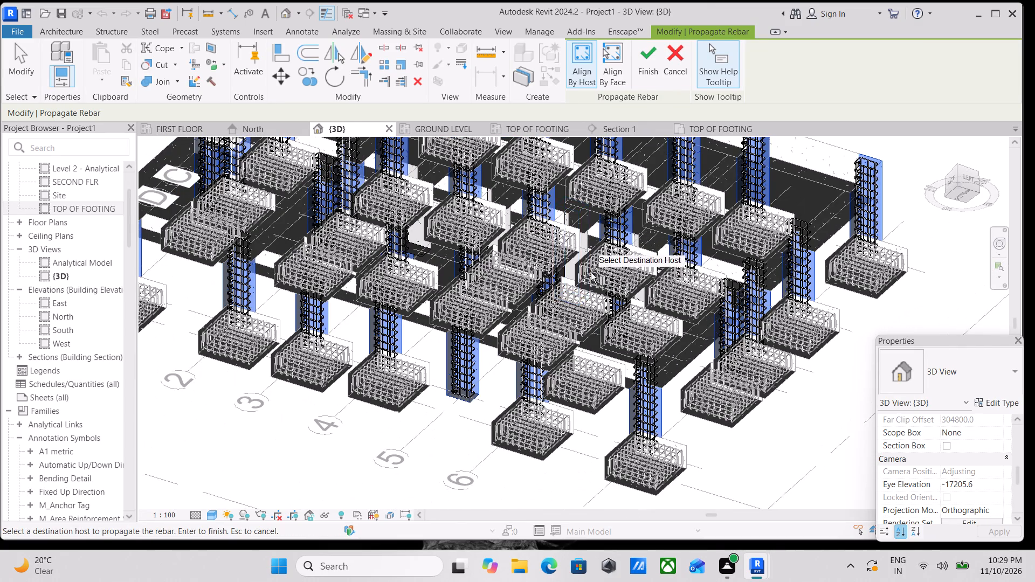
pyautogui.keyDown('shift'); pyautogui.moveTo(591, 273); pyautogui.dragTo(681, 215, button='middle'); pyautogui.keyUp('shift')
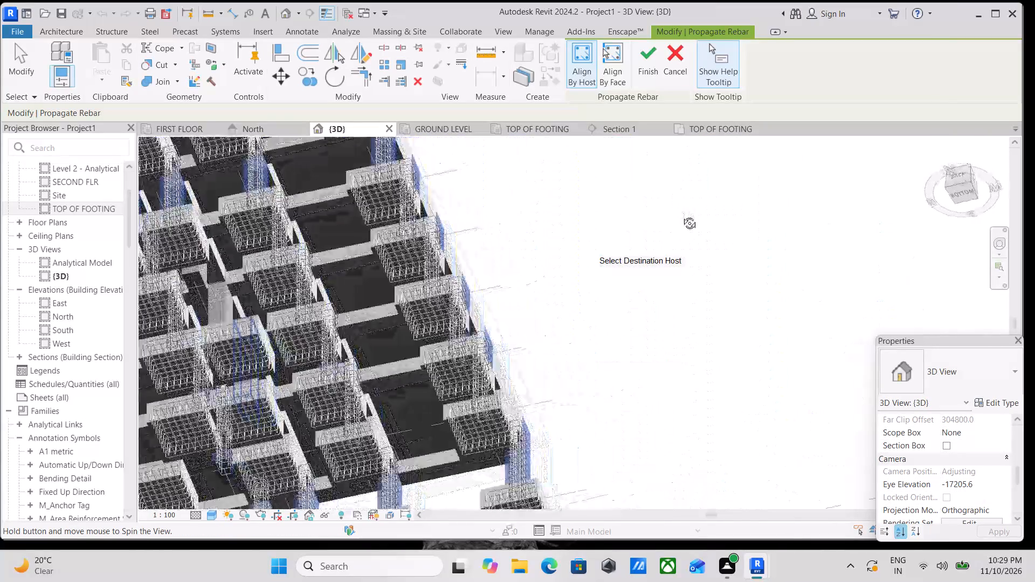
pyautogui.keyDown('shift'); pyautogui.moveTo(681, 215); pyautogui.dragTo(681, 218, button='middle'); pyautogui.keyUp('shift')
pyautogui.scroll(-2, 496, 257)
pyautogui.moveTo(315, 247); pyautogui.dragTo(413, 299, button='middle')
pyautogui.keyDown('shift'); pyautogui.scroll(1, 413, 299); pyautogui.keyUp('shift')
pyautogui.scroll(-5, 403, 287)
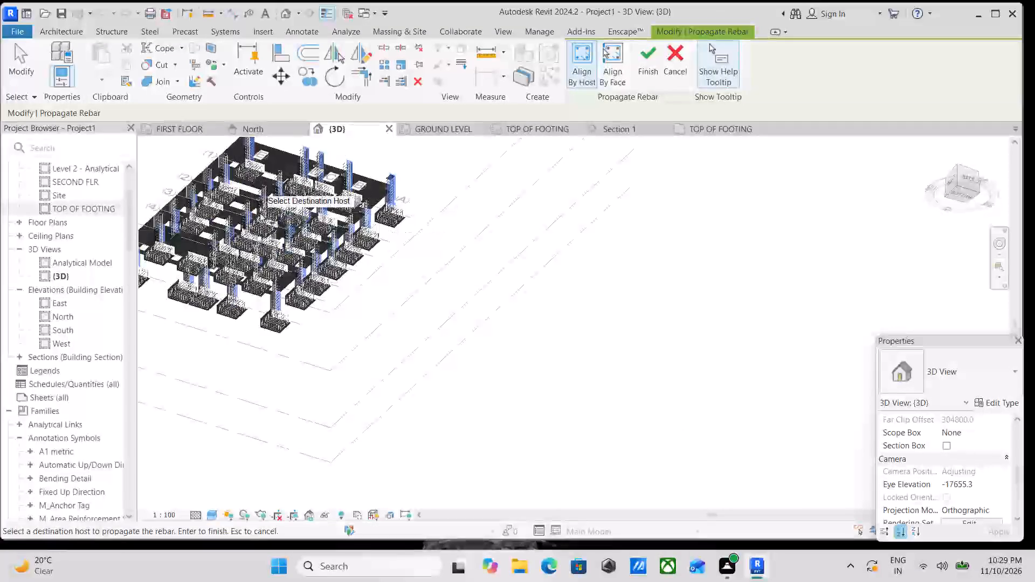
pyautogui.keyDown('shift'); pyautogui.moveTo(260, 213); pyautogui.dragTo(364, 280, button='middle'); pyautogui.keyUp('shift')
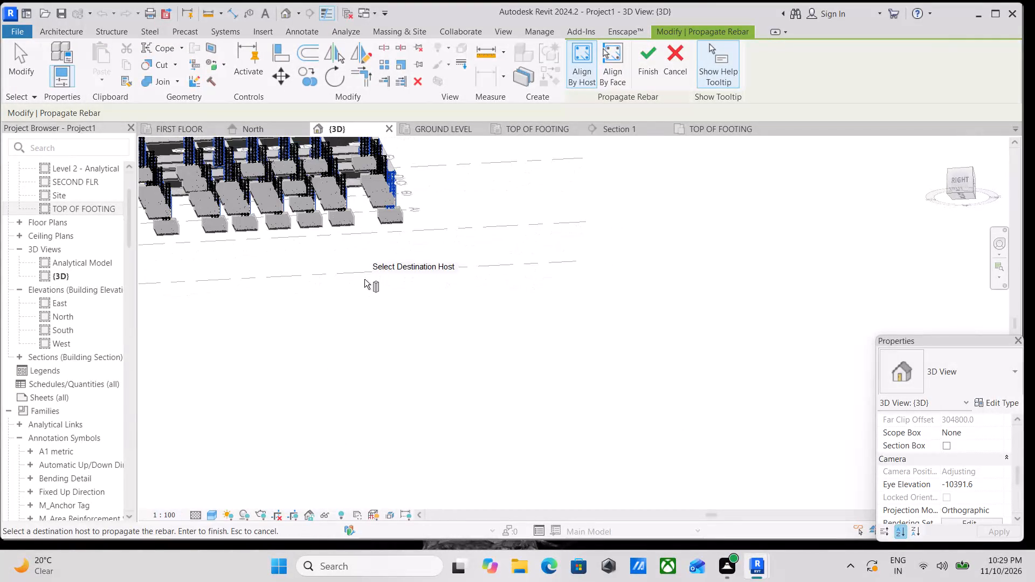
pyautogui.scroll(-2, 178, 248)
pyautogui.scroll(2, 109, 227)
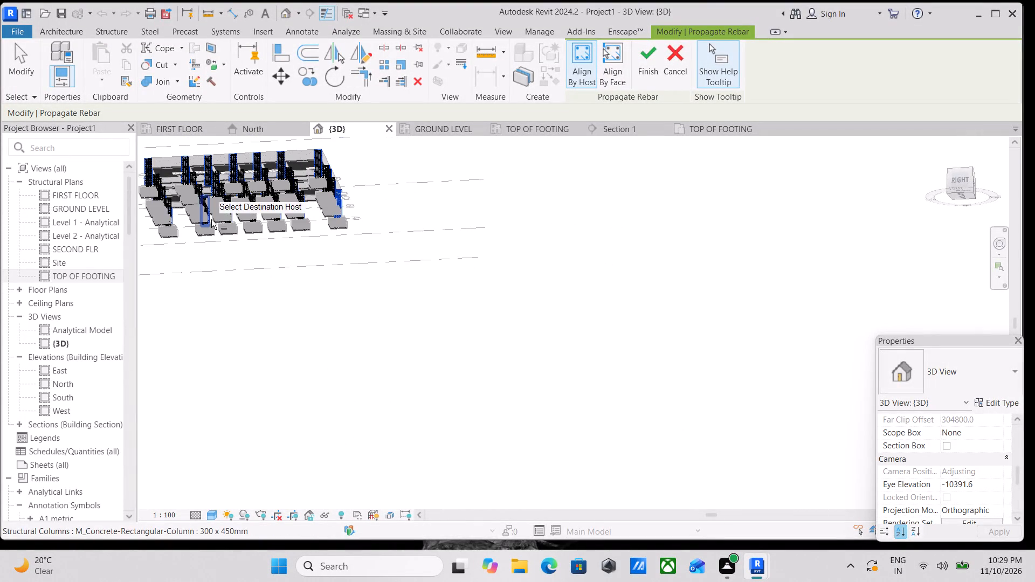
pyautogui.keyDown('shift'); pyautogui.moveTo(211, 216); pyautogui.dragTo(254, 250, button='middle'); pyautogui.keyUp('shift')
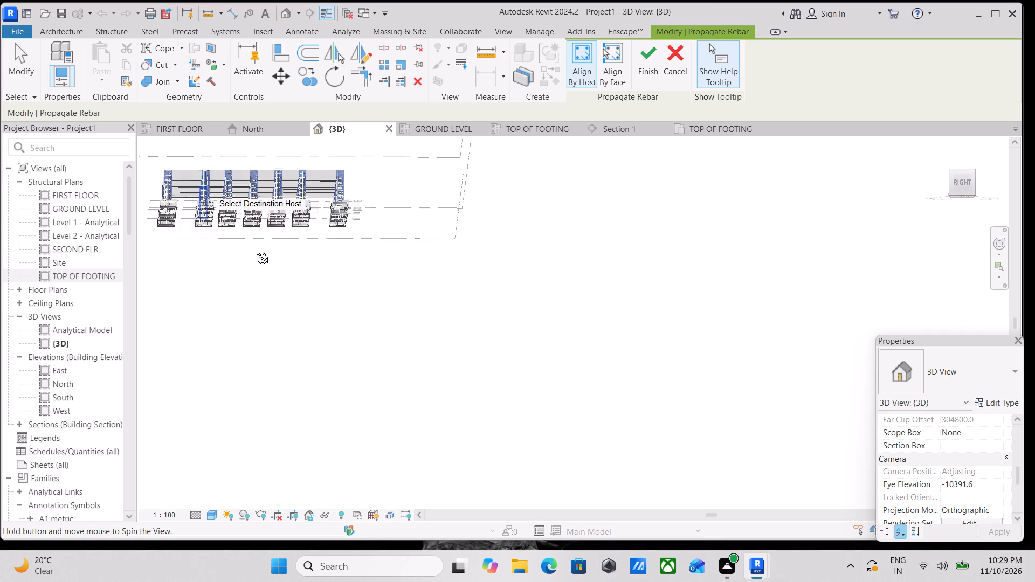
pyautogui.keyDown('shift'); pyautogui.moveTo(254, 250); pyautogui.dragTo(341, 191, button='middle'); pyautogui.keyUp('shift')
pyautogui.keyDown('shift'); pyautogui.scroll(2, 341, 191); pyautogui.keyUp('shift')
pyautogui.moveTo(341, 198); pyautogui.dragTo(342, 327, button='middle')
pyautogui.keyDown('shift'); pyautogui.moveTo(340, 315); pyautogui.dragTo(340, 314, button='middle'); pyautogui.keyUp('shift')
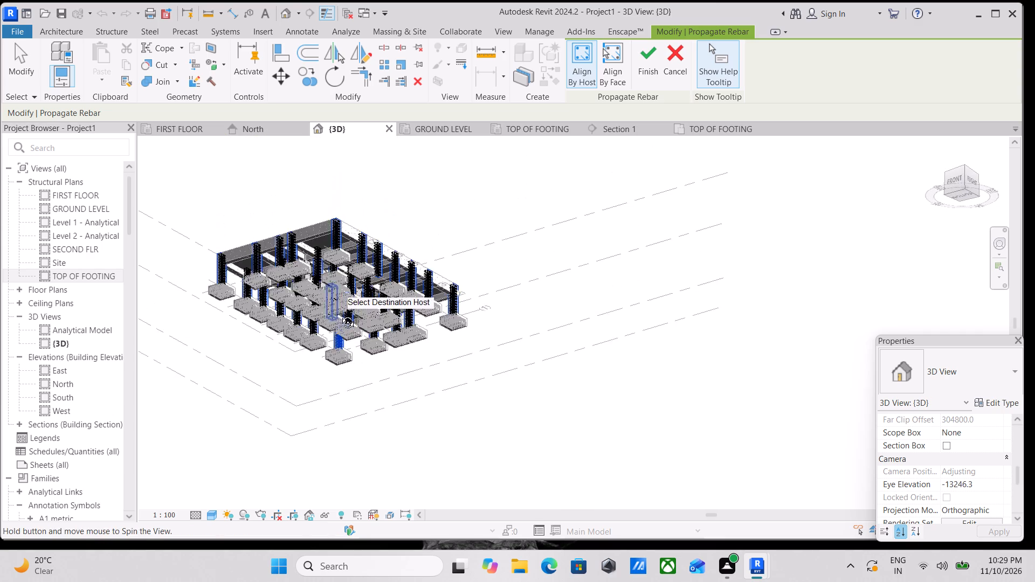
pyautogui.keyDown('shift'); pyautogui.moveTo(340, 314); pyautogui.dragTo(425, 342, button='middle'); pyautogui.keyUp('shift')
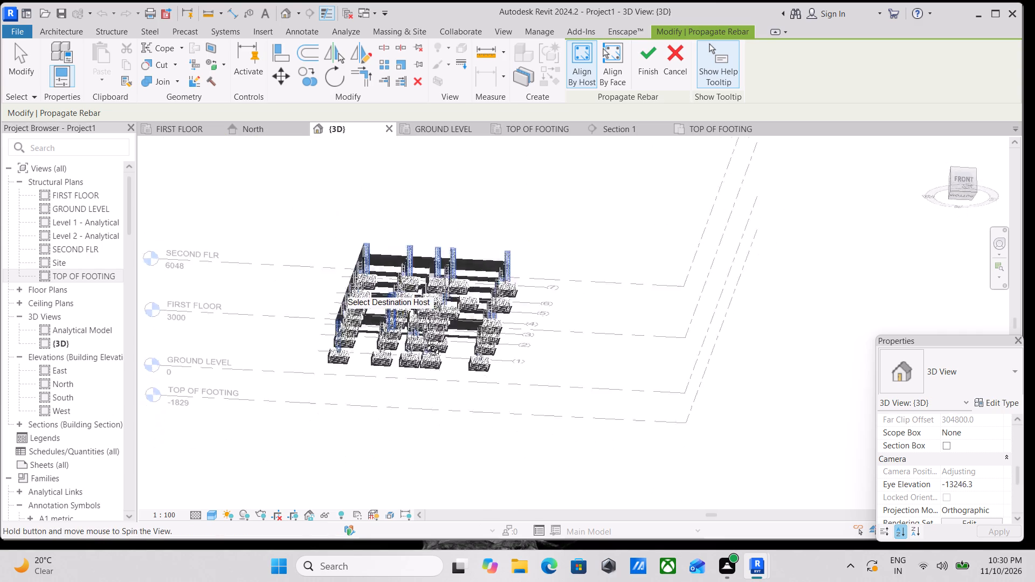
pyautogui.keyDown('shift'); pyautogui.moveTo(425, 342); pyautogui.dragTo(130, 424, button='middle'); pyautogui.keyUp('shift')
pyautogui.keyDown('shift'); pyautogui.scroll(1, 314, 465); pyautogui.keyUp('shift')
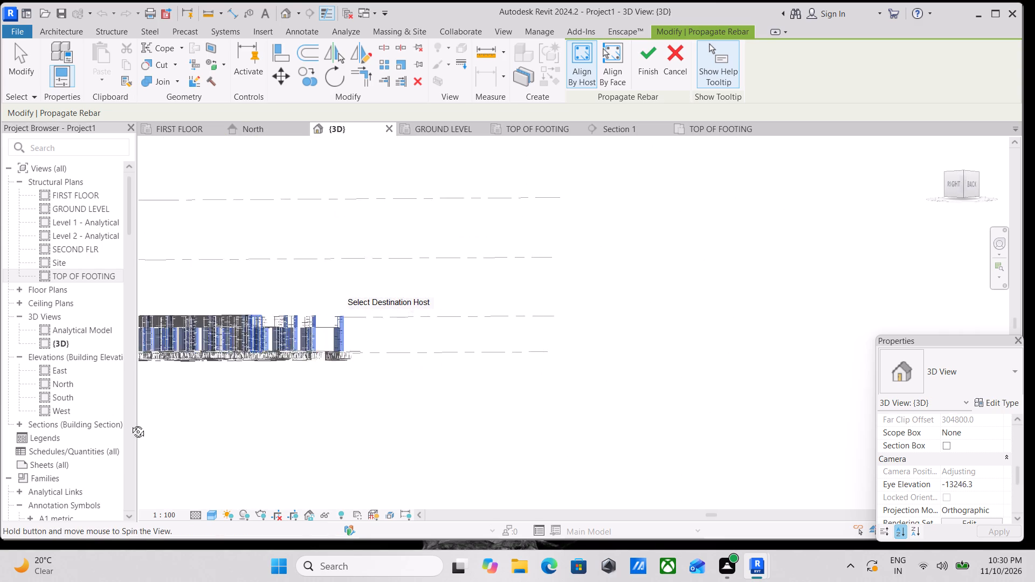
pyautogui.keyDown('shift'); pyautogui.moveTo(130, 424); pyautogui.dragTo(125, 421, button='middle'); pyautogui.keyUp('shift')
pyautogui.moveTo(224, 352); pyautogui.dragTo(208, 444, button='middle')
pyautogui.keyDown('shift'); pyautogui.scroll(1, 208, 445); pyautogui.keyUp('shift')
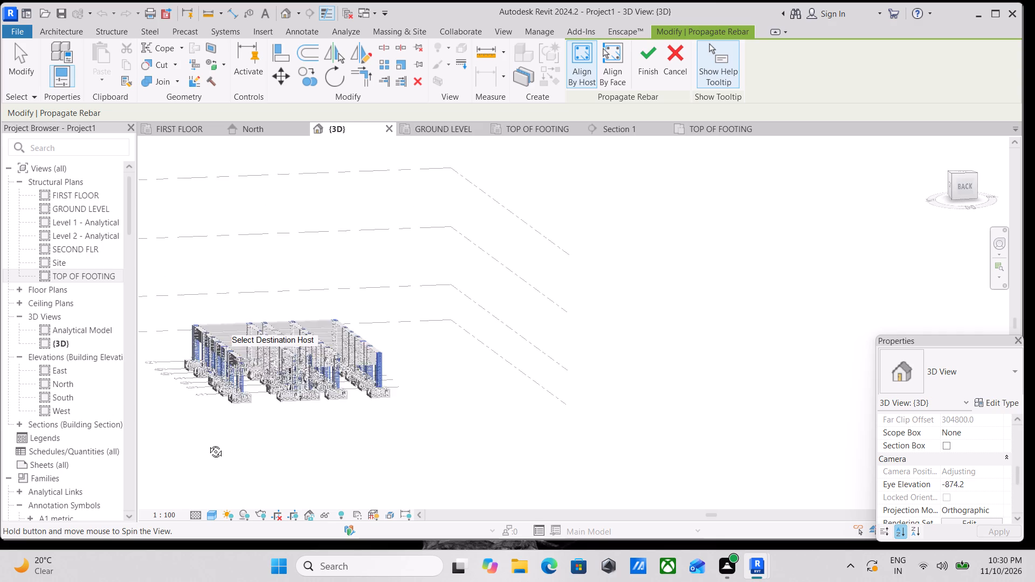
pyautogui.moveTo(208, 444); pyautogui.dragTo(208, 444, button='middle')
pyautogui.keyDown('shift'); pyautogui.scroll(1, 208, 444); pyautogui.keyUp('shift')
pyautogui.scroll(3, 266, 365)
pyautogui.moveTo(263, 371); pyautogui.dragTo(435, 320, button='middle')
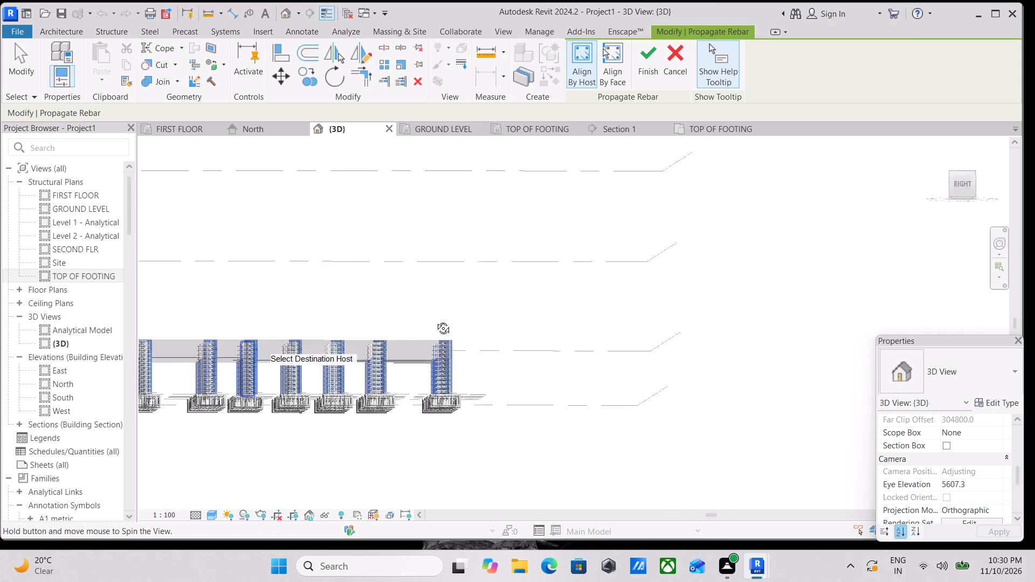
pyautogui.moveTo(435, 320); pyautogui.dragTo(225, 343, button='middle')
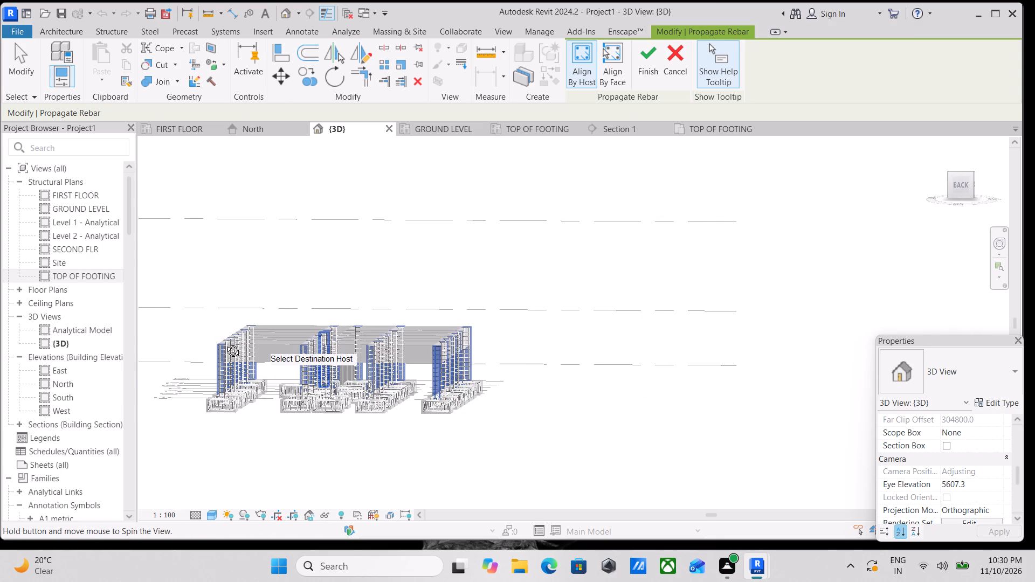
pyautogui.moveTo(225, 343); pyautogui.dragTo(226, 339, button='middle')
pyautogui.keyDown('shift'); pyautogui.scroll(1, 226, 338); pyautogui.keyUp('shift')
# Finish Propagate Rebar to apply the A1 column's ties and vertical bars to the chosen columns.
pyautogui.click(651, 55)
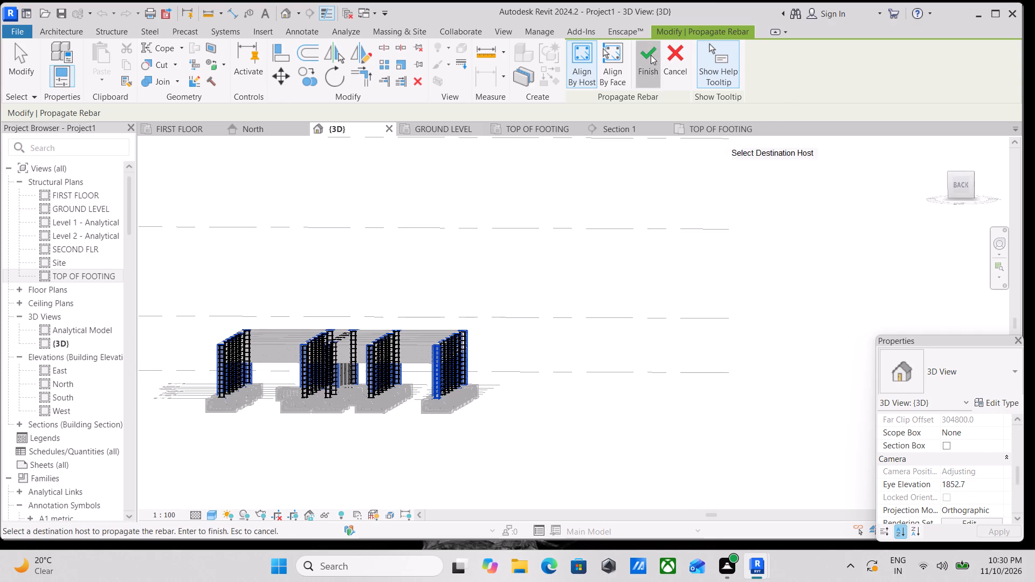
# Examine the propagated column rebar throughout the frame from the sides, from below and from above.
pyautogui.scroll(1, 454, 272)
pyautogui.keyDown('shift'); pyautogui.moveTo(434, 291); pyautogui.dragTo(567, 199, button='middle'); pyautogui.keyUp('shift')
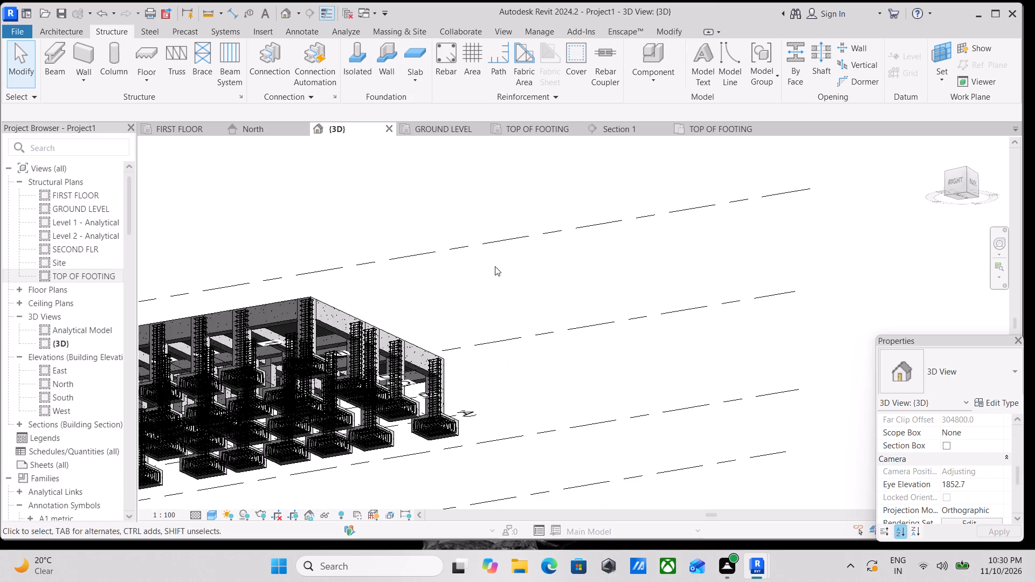
pyautogui.moveTo(495, 266); pyautogui.dragTo(648, 98, button='middle')
pyautogui.moveTo(507, 218); pyautogui.dragTo(425, 320, button='middle')
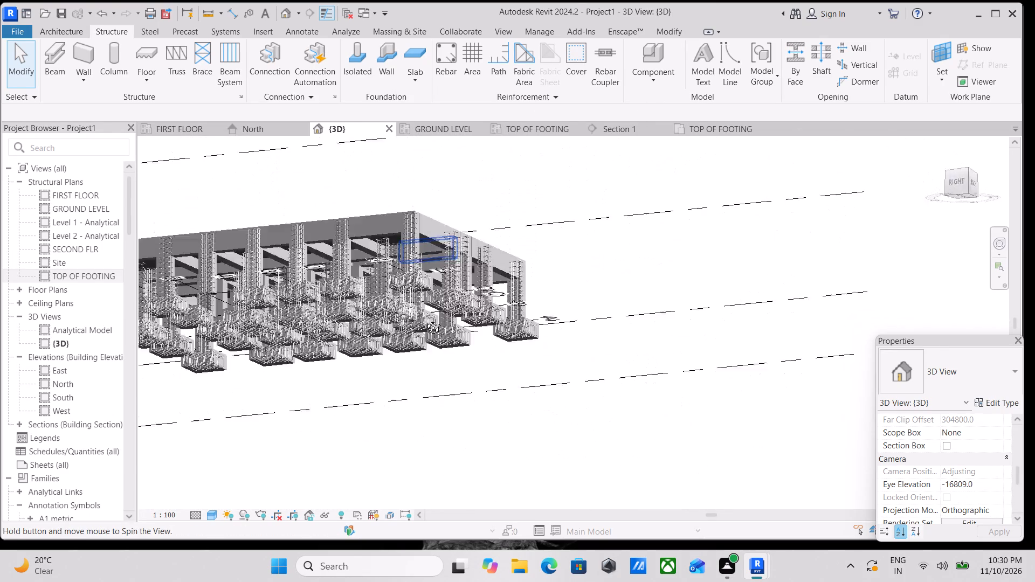
pyautogui.moveTo(425, 320); pyautogui.dragTo(74, 378, button='middle')
pyautogui.keyDown('shift'); pyautogui.scroll(1, 288, 448); pyautogui.keyUp('shift')
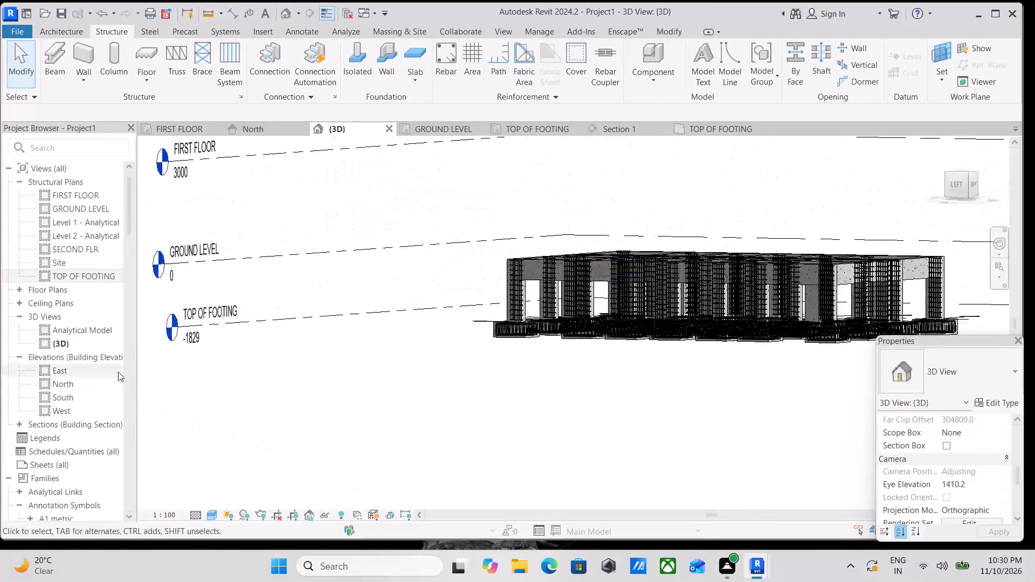
pyautogui.keyDown('shift'); pyautogui.moveTo(565, 331); pyautogui.dragTo(438, 348, button='middle'); pyautogui.keyUp('shift')
pyautogui.keyDown('shift'); pyautogui.moveTo(495, 344); pyautogui.dragTo(431, 368, button='middle'); pyautogui.keyUp('shift')
pyautogui.scroll(-6, 446, 357)
pyautogui.moveTo(491, 316); pyautogui.dragTo(645, 227, button='middle')
pyautogui.scroll(3, 634, 227)
pyautogui.scroll(-2, 616, 248)
pyautogui.moveTo(616, 248); pyautogui.dragTo(451, 260, button='middle')
pyautogui.scroll(1, 457, 260)
pyautogui.keyDown('shift'); pyautogui.moveTo(457, 260); pyautogui.dragTo(594, 350, button='middle'); pyautogui.keyUp('shift')
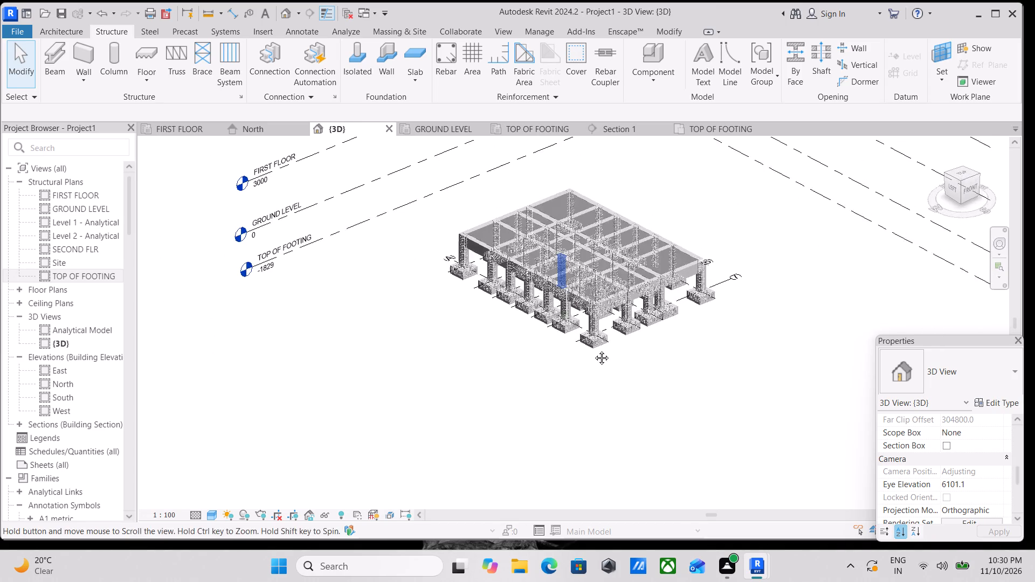
pyautogui.keyDown('shift'); pyautogui.moveTo(594, 350); pyautogui.dragTo(594, 347, button='middle'); pyautogui.keyUp('shift')
pyautogui.keyDown('shift'); pyautogui.moveTo(639, 265); pyautogui.dragTo(540, 344, button='middle'); pyautogui.keyUp('shift')
pyautogui.moveTo(565, 311); pyautogui.dragTo(609, 282, button='middle')
pyautogui.keyDown('shift'); pyautogui.scroll(3, 609, 282); pyautogui.keyUp('shift')
pyautogui.scroll(1, 575, 251)
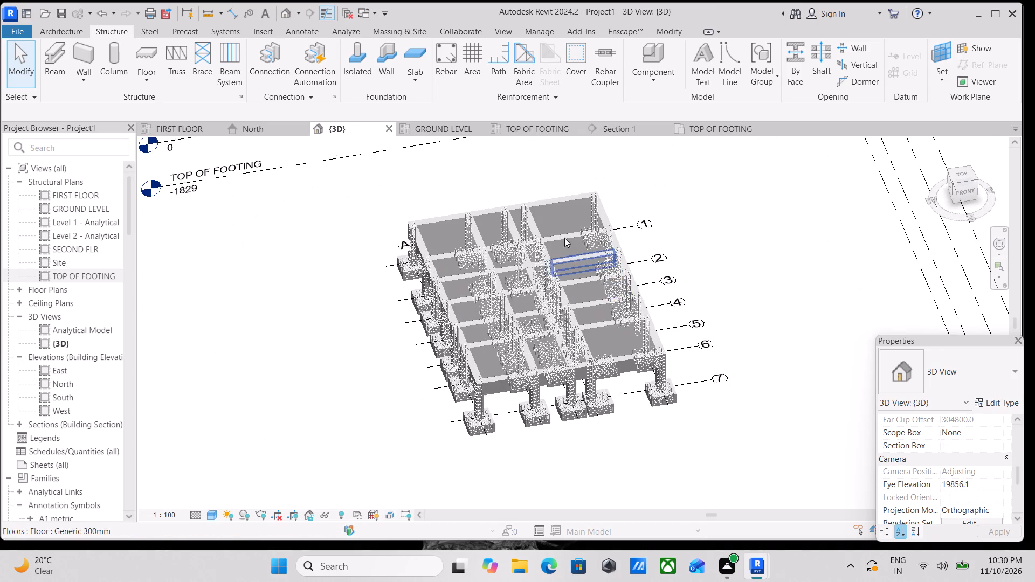
pyautogui.keyDown('shift'); pyautogui.moveTo(558, 232); pyautogui.dragTo(604, 288, button='middle'); pyautogui.keyUp('shift')
pyautogui.keyDown('shift'); pyautogui.scroll(1, 604, 274); pyautogui.keyUp('shift')
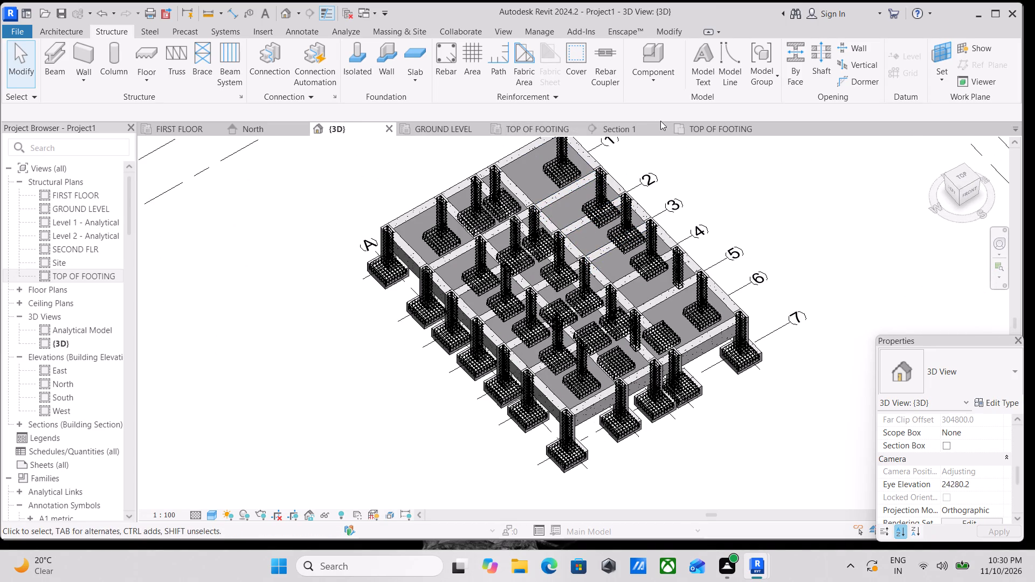
# Open the GROUND LEVEL plan and inspect the reinforced columns and connecting beams around the grid A corner.
pyautogui.click(420, 127)
pyautogui.scroll(-5, 487, 211)
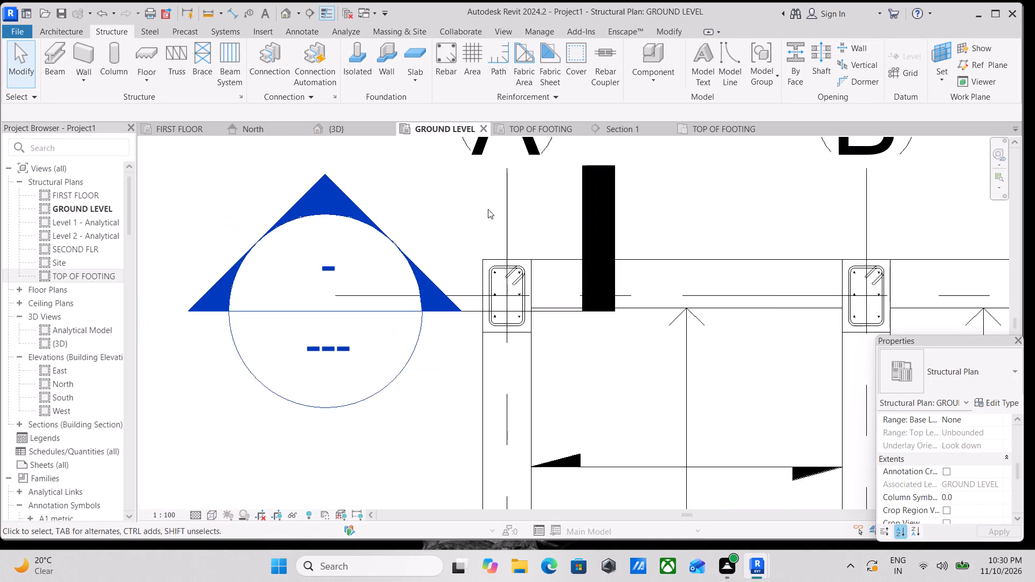
pyautogui.scroll(-4, 498, 200)
pyautogui.moveTo(487, 260); pyautogui.dragTo(417, 204, button='middle')
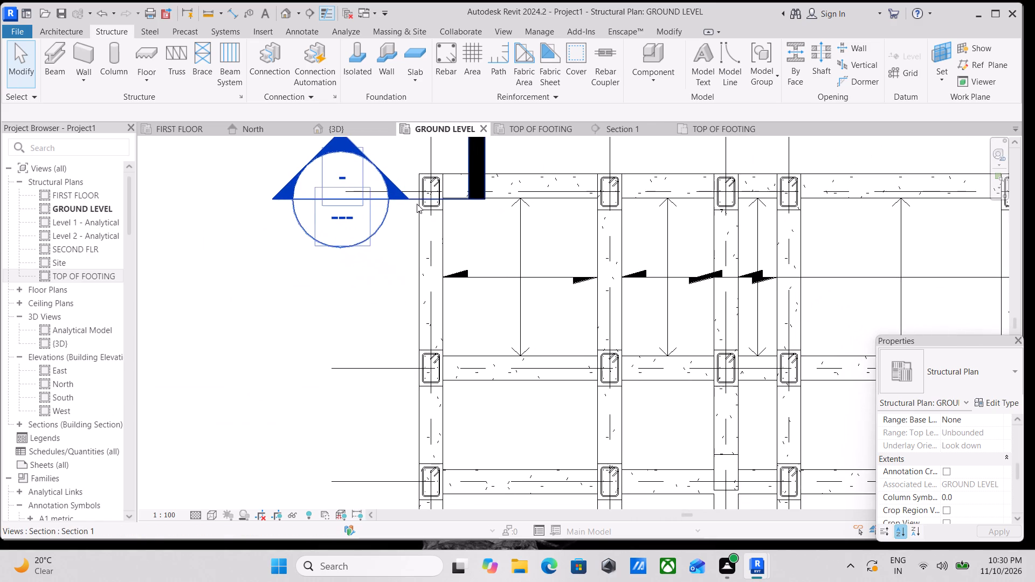
pyautogui.scroll(6, 422, 231)
pyautogui.scroll(-3, 405, 251)
pyautogui.moveTo(405, 251); pyautogui.dragTo(370, 248, button='middle')
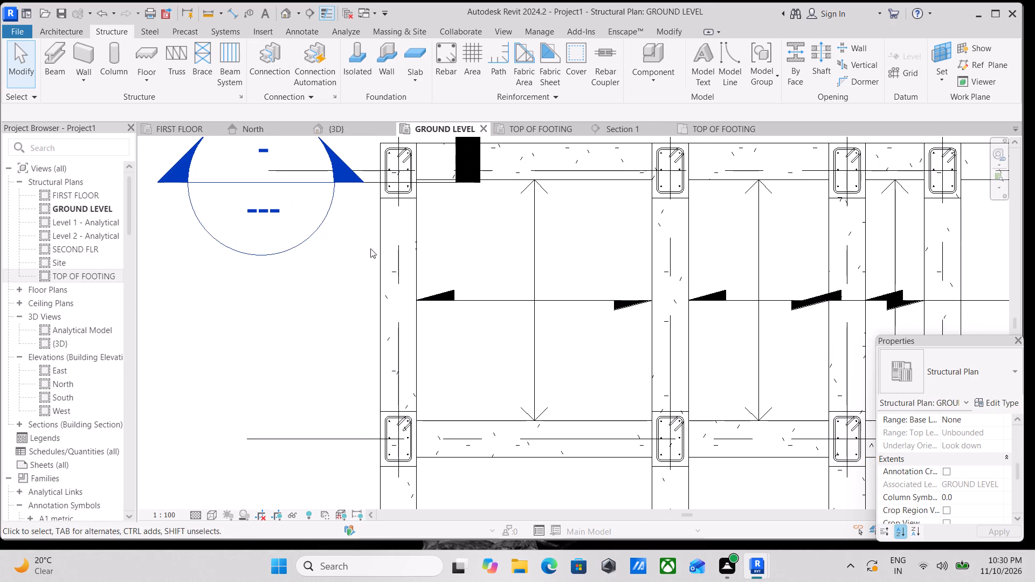
pyautogui.scroll(-2, 333, 223)
pyautogui.moveTo(333, 223); pyautogui.dragTo(342, 233, button='middle')
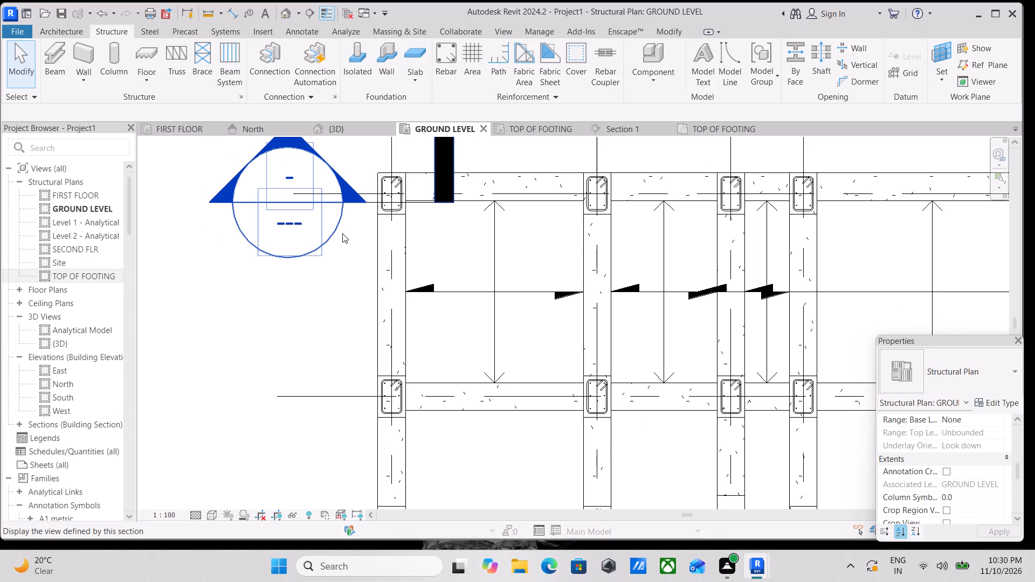
pyautogui.moveTo(374, 253); pyautogui.dragTo(387, 234, button='middle')
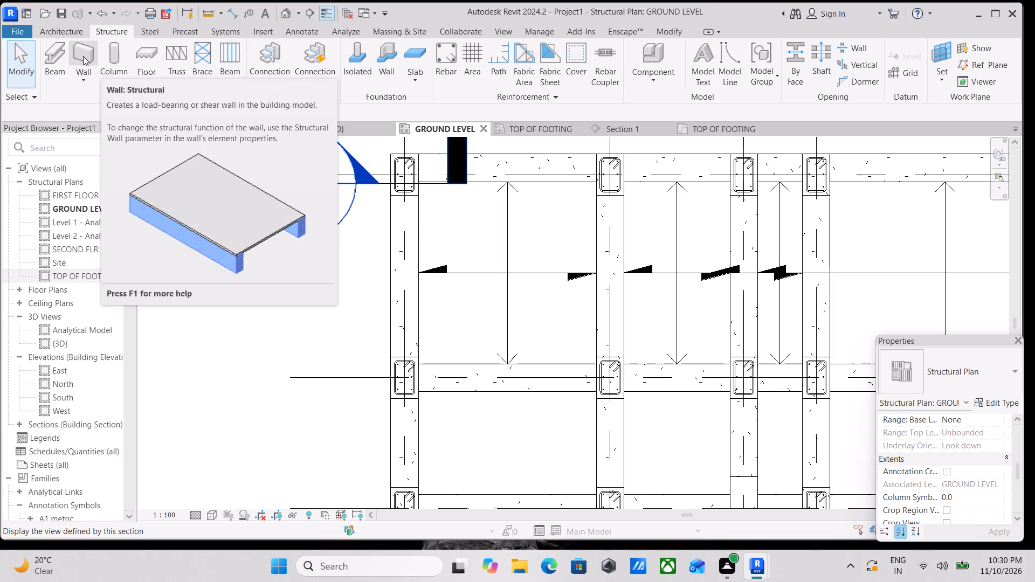
pyautogui.scroll(1, 144, 93)
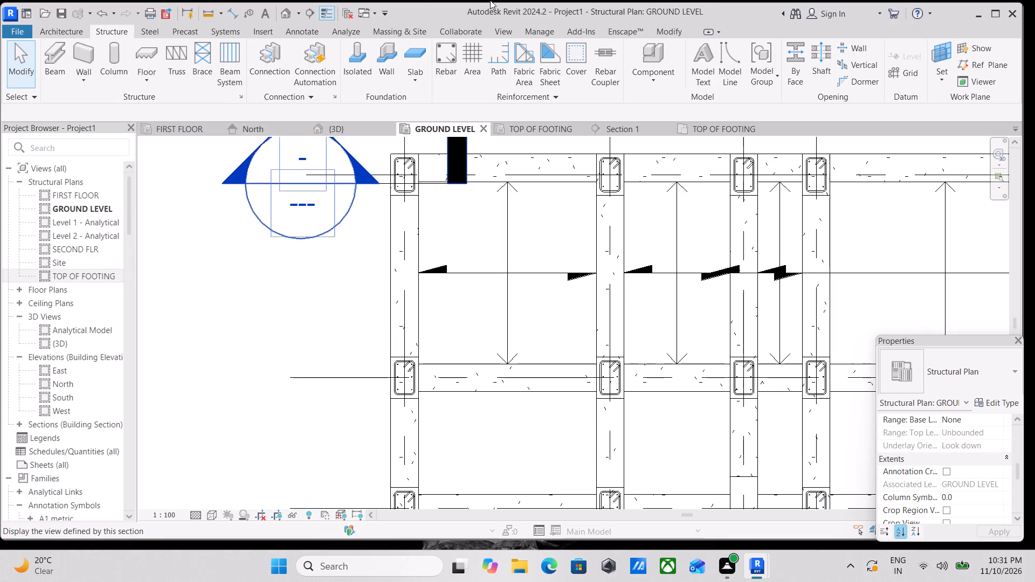
# Draw a short building section across the grid A beam, between its first two columns on the GROUND LEVEL plan.
pyautogui.click(305, 12)
pyautogui.scroll(2, 471, 361)
pyautogui.moveTo(462, 362); pyautogui.dragTo(470, 338, button='middle')
pyautogui.scroll(1, 434, 337)
pyautogui.click(320, 302)
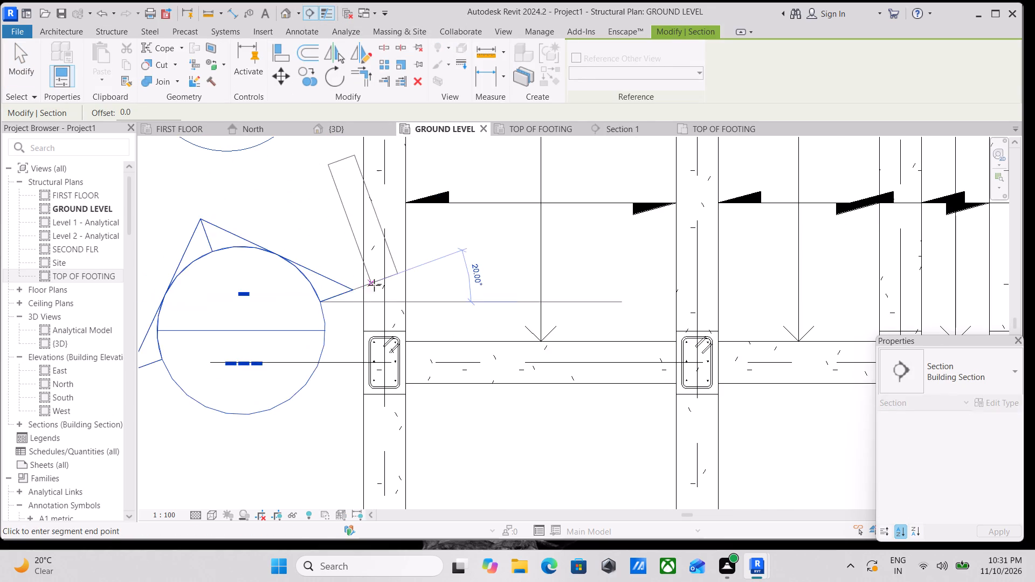
pyautogui.click(437, 308)
pyautogui.scroll(-3, 438, 307)
pyautogui.moveTo(438, 307); pyautogui.dragTo(445, 348, button='middle')
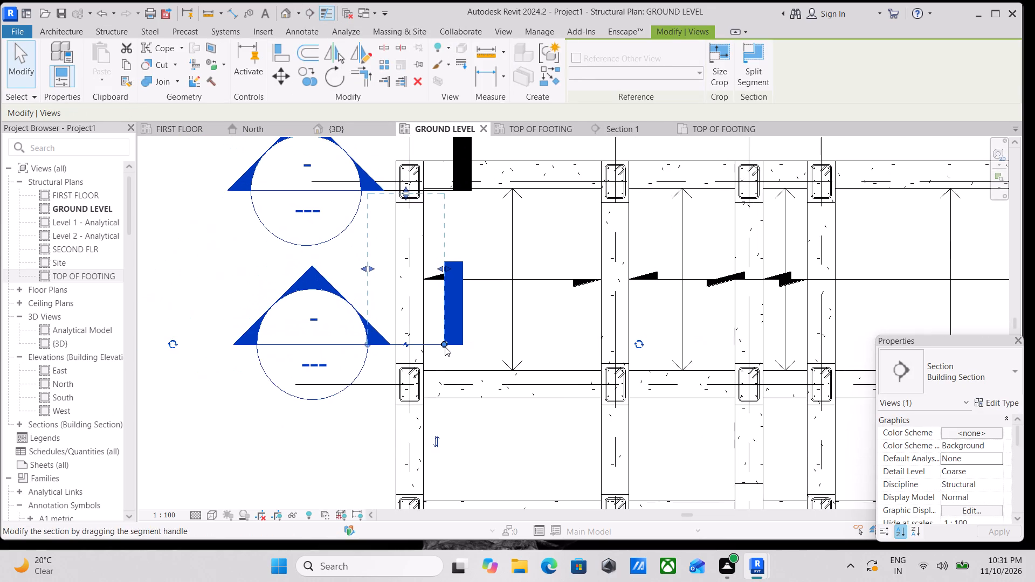
# Reduce the new section's view depth so its far boundary stays within the beam span, clear of the corner column.
pyautogui.scroll(-1, 446, 294)
pyautogui.moveTo(446, 295); pyautogui.dragTo(452, 316, button='middle')
pyautogui.scroll(8, 434, 233)
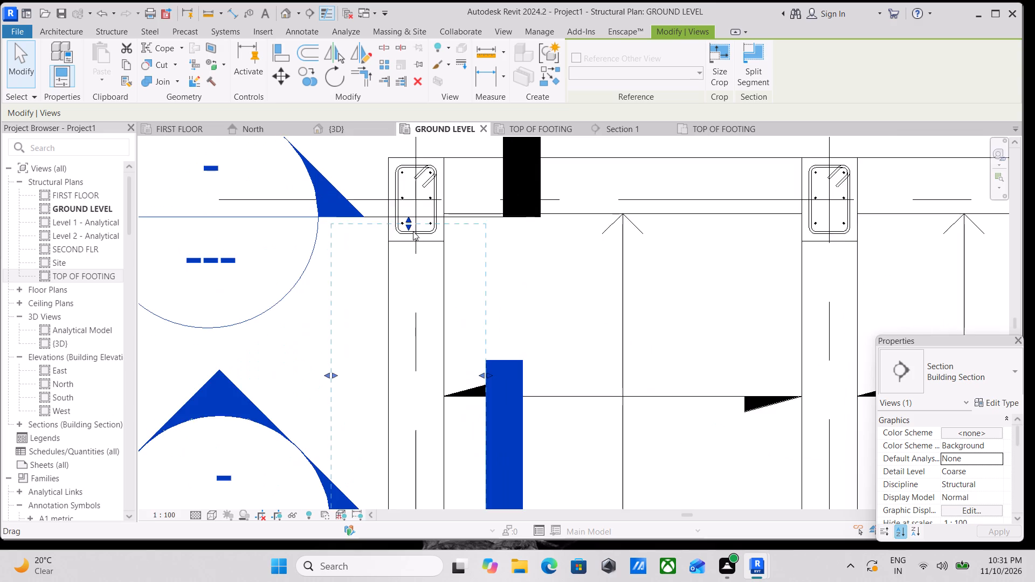
pyautogui.scroll(8, 413, 231)
pyautogui.moveTo(402, 218); pyautogui.dragTo(401, 227)
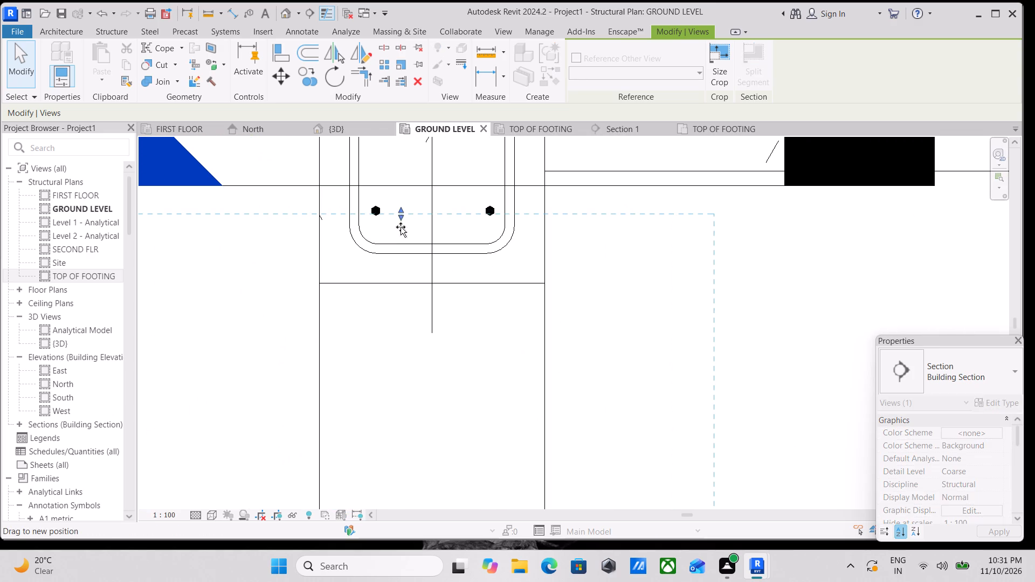
pyautogui.moveTo(401, 227); pyautogui.dragTo(393, 341)
pyautogui.scroll(-3, 394, 341)
pyautogui.moveTo(394, 330); pyautogui.dragTo(426, 226, button='middle')
pyautogui.scroll(-4, 429, 228)
pyautogui.moveTo(431, 238); pyautogui.dragTo(431, 237)
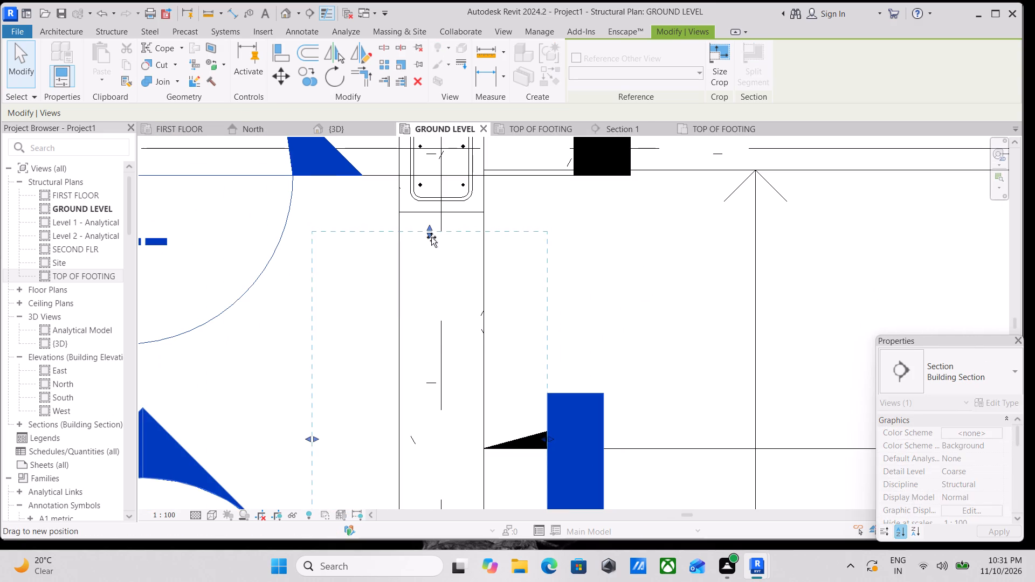
pyautogui.moveTo(431, 237); pyautogui.dragTo(429, 351)
pyautogui.moveTo(431, 352); pyautogui.dragTo(464, 176, button='middle')
pyautogui.scroll(1, 487, 133)
pyautogui.scroll(-4, 489, 131)
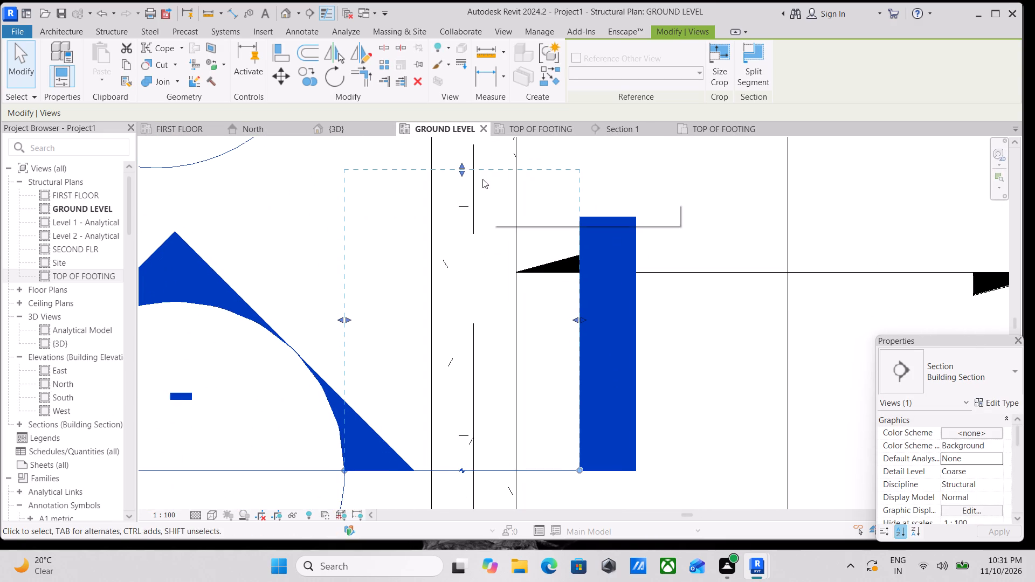
pyautogui.moveTo(464, 172); pyautogui.dragTo(461, 298)
pyautogui.moveTo(461, 299); pyautogui.dragTo(477, 226, button='middle')
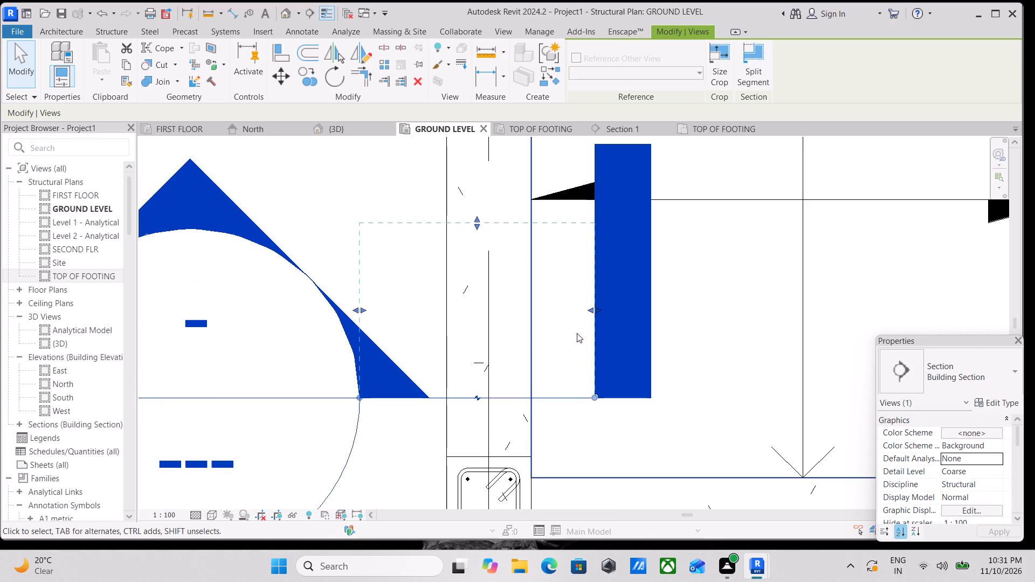
# Shorten the new section's line at both ends, bringing its head and tail closer to the grid A beam.
pyautogui.moveTo(598, 395); pyautogui.dragTo(568, 399)
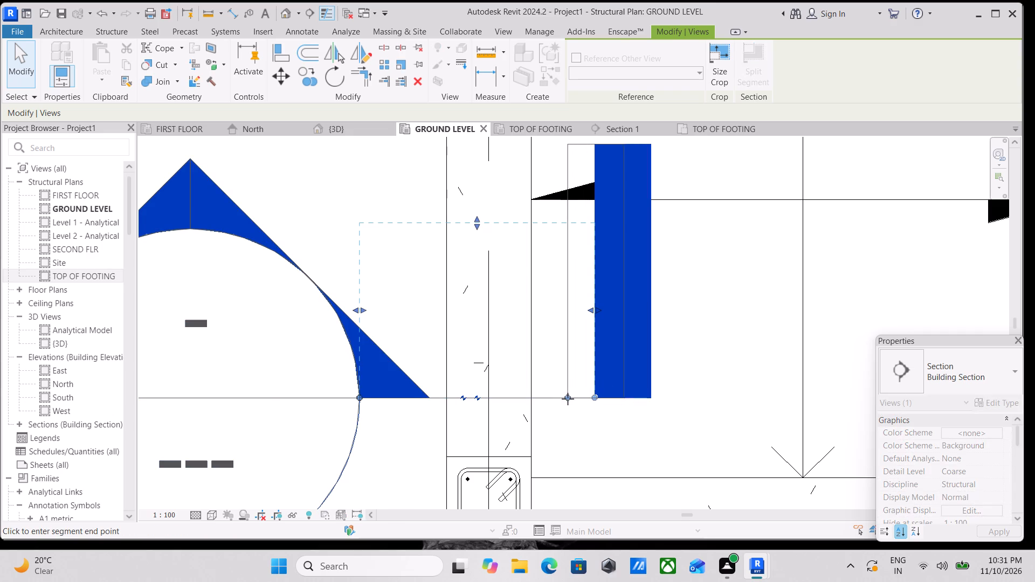
pyautogui.moveTo(568, 399); pyautogui.dragTo(556, 400)
pyautogui.scroll(1, 606, 418)
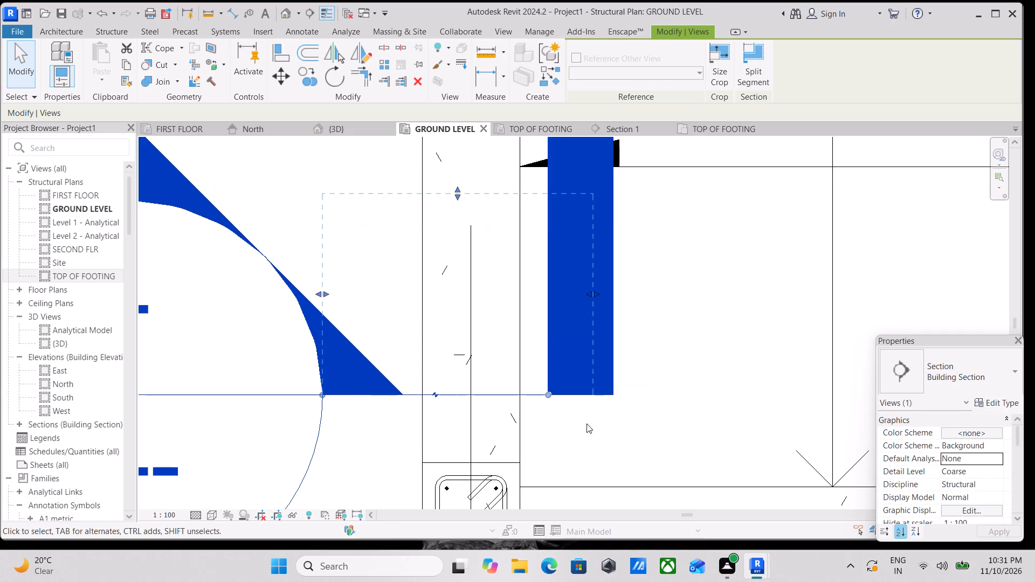
pyautogui.moveTo(321, 396); pyautogui.dragTo(368, 396)
# Narrow the new section's view extents to just outside both sides of the grid A beam.
pyautogui.scroll(-3, 410, 387)
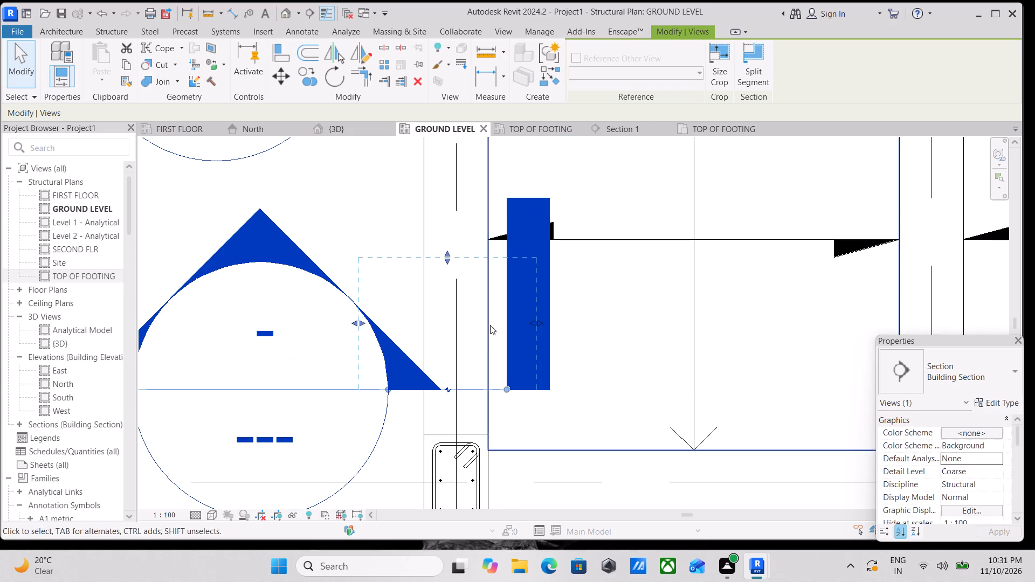
pyautogui.moveTo(365, 323); pyautogui.dragTo(421, 328)
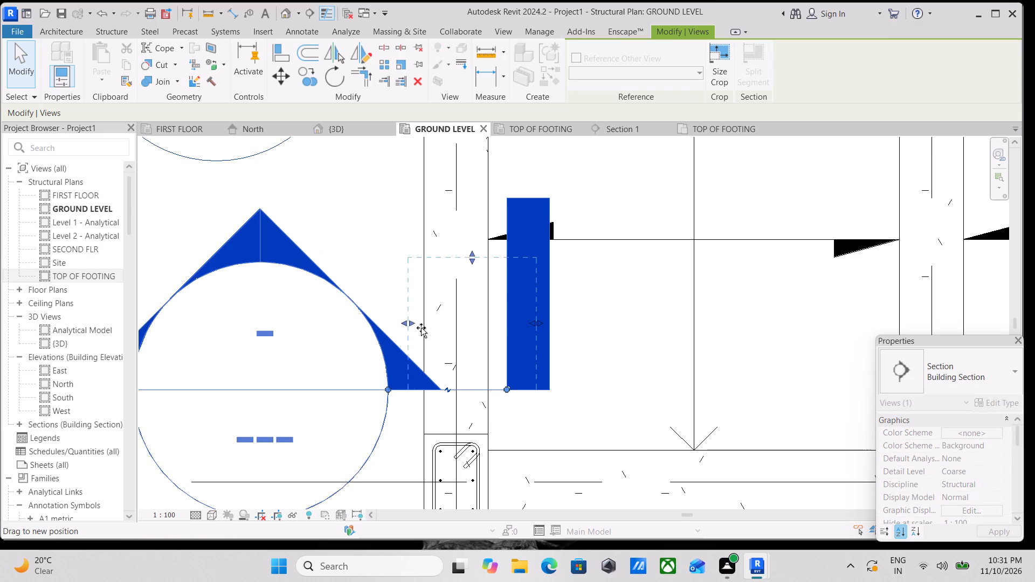
pyautogui.moveTo(421, 328); pyautogui.dragTo(418, 327)
pyautogui.scroll(2, 551, 390)
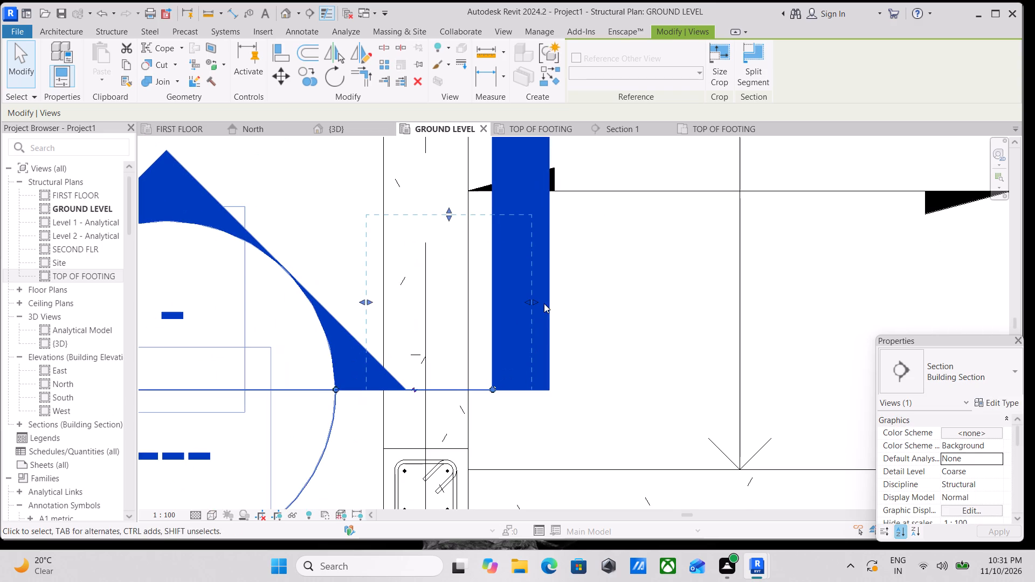
pyautogui.click(537, 304)
pyautogui.scroll(1, 533, 356)
pyautogui.moveTo(529, 302); pyautogui.dragTo(527, 301)
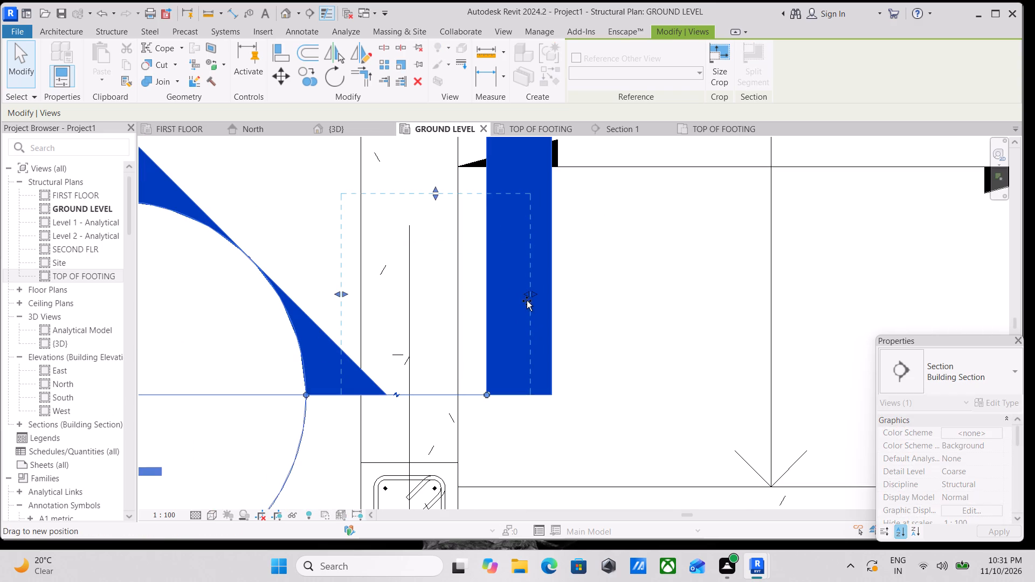
pyautogui.moveTo(527, 301); pyautogui.dragTo(466, 298)
pyautogui.scroll(-3, 466, 299)
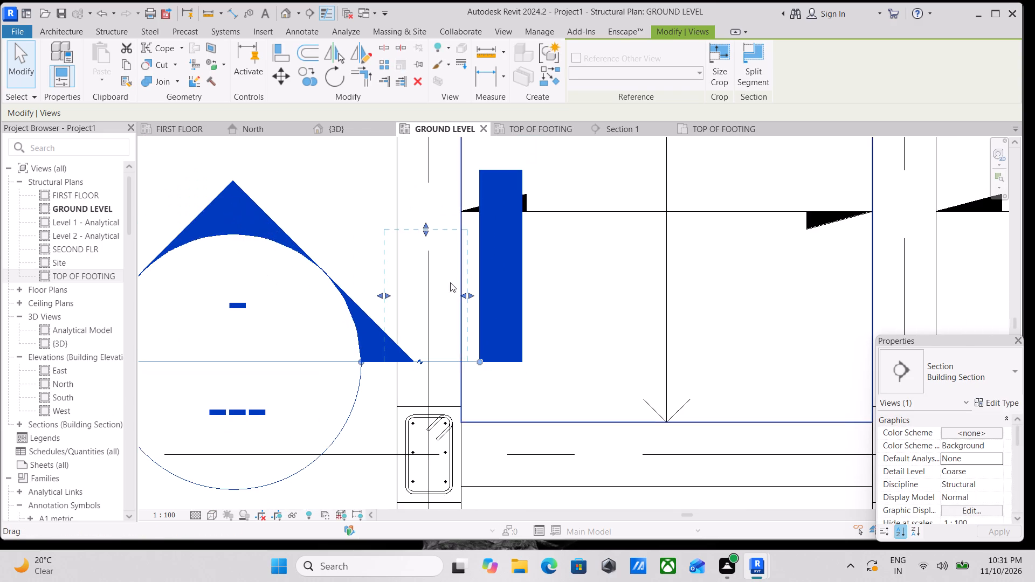
# Open the new section's view and inspect the beam cut at ground level.
pyautogui.rightClick(259, 225)
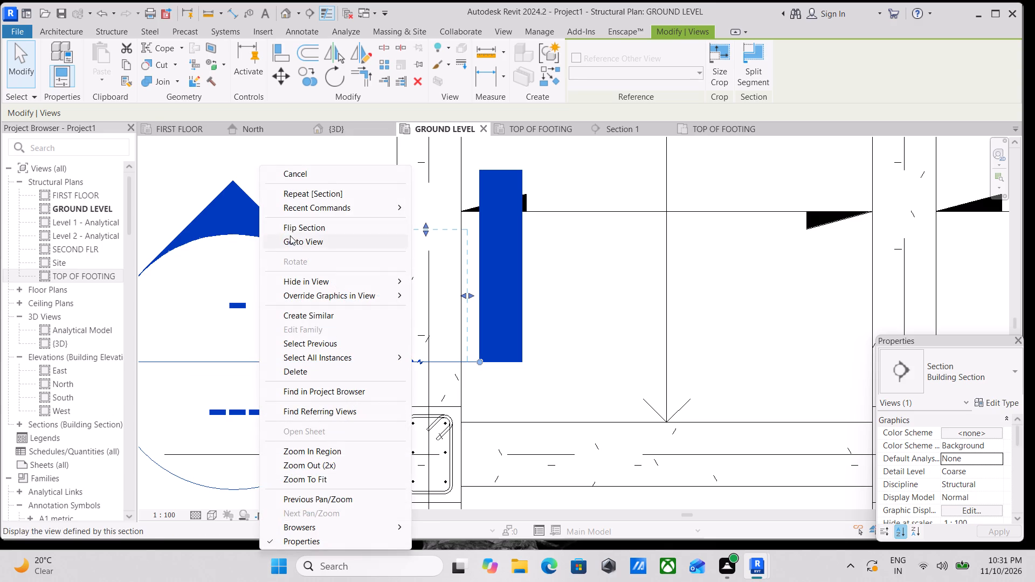
pyautogui.click(293, 240)
pyautogui.scroll(4, 529, 375)
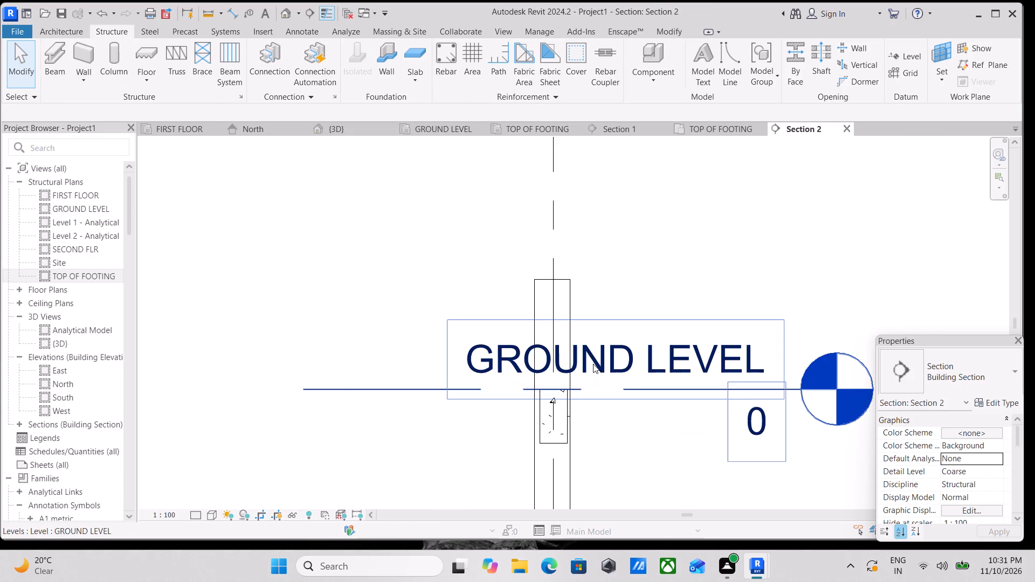
pyautogui.moveTo(592, 363); pyautogui.dragTo(595, 260, button='middle')
pyautogui.scroll(4, 555, 363)
pyautogui.scroll(-3, 641, 315)
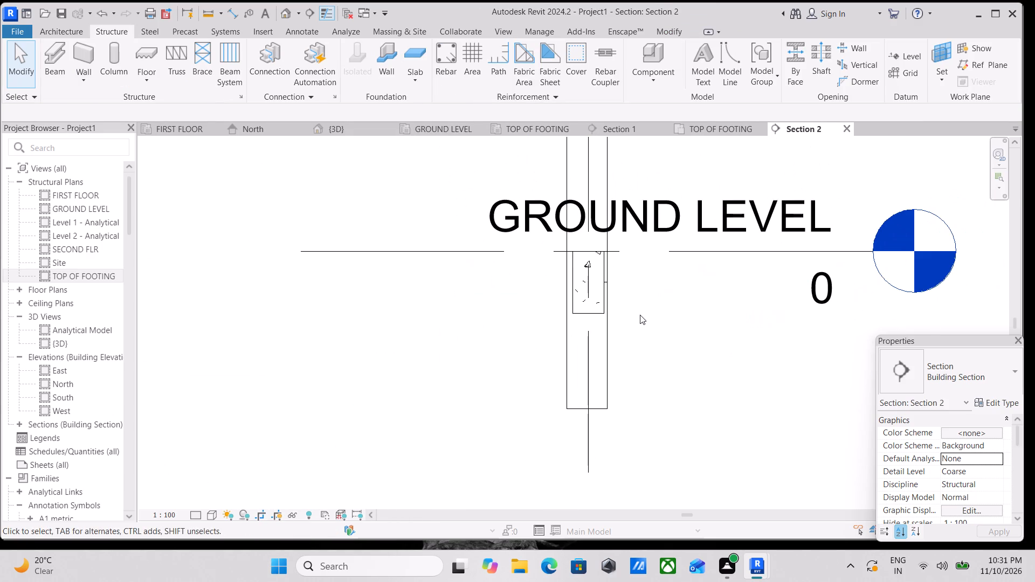
pyautogui.scroll(-2, 743, 202)
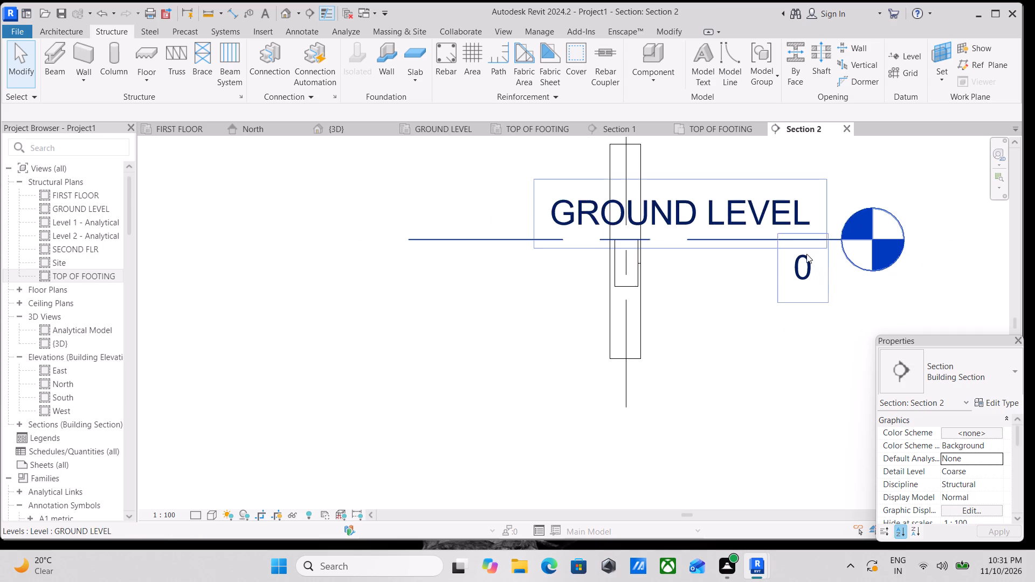
pyautogui.scroll(-2, 816, 256)
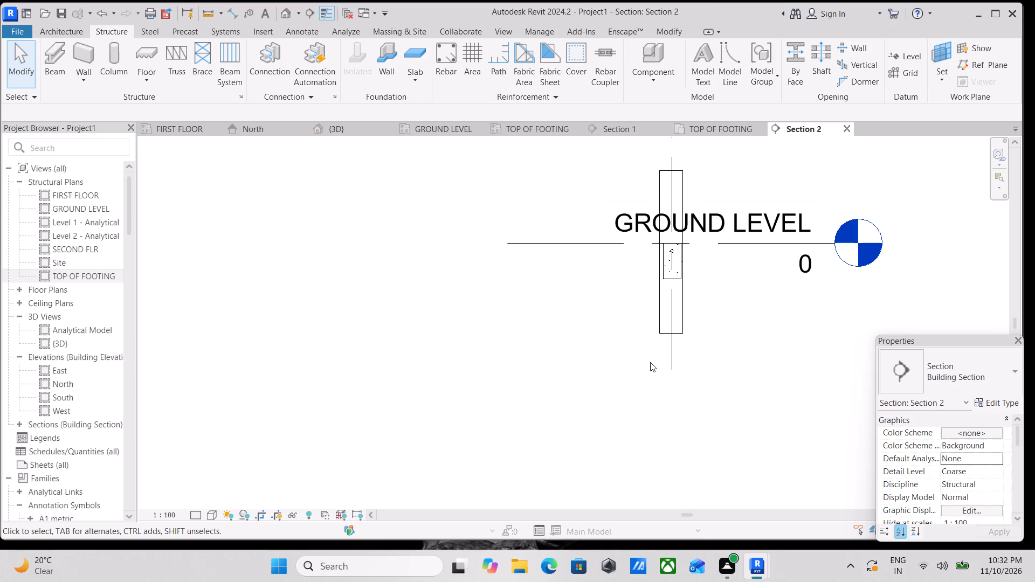
pyautogui.scroll(2, 791, 256)
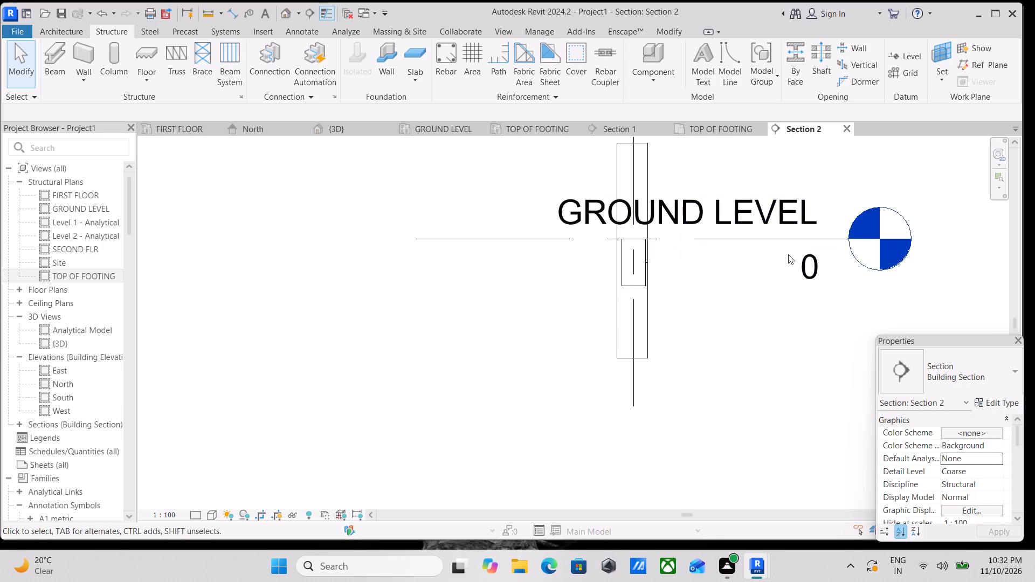
# Extend the GROUND LEVEL line in the section view so its head and label sit well clear of the beam.
pyautogui.moveTo(779, 247); pyautogui.dragTo(560, 209, button='middle')
pyautogui.scroll(2, 560, 209)
pyautogui.scroll(1, 472, 193)
pyautogui.scroll(-8, 477, 195)
pyautogui.scroll(4, 488, 207)
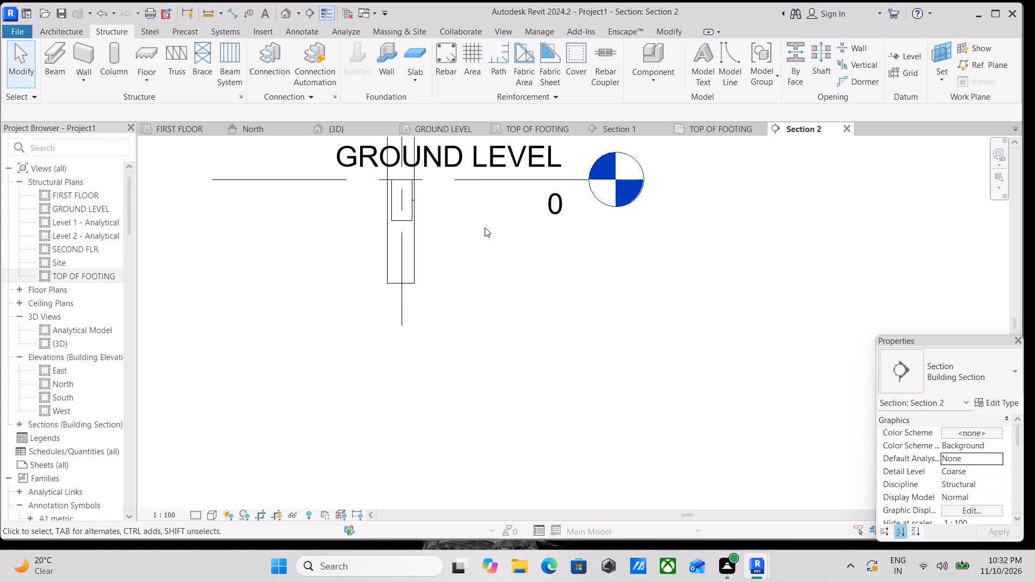
pyautogui.scroll(2, 483, 215)
pyautogui.moveTo(484, 212); pyautogui.dragTo(464, 224, button='middle')
pyautogui.scroll(1, 464, 224)
pyautogui.click(471, 170)
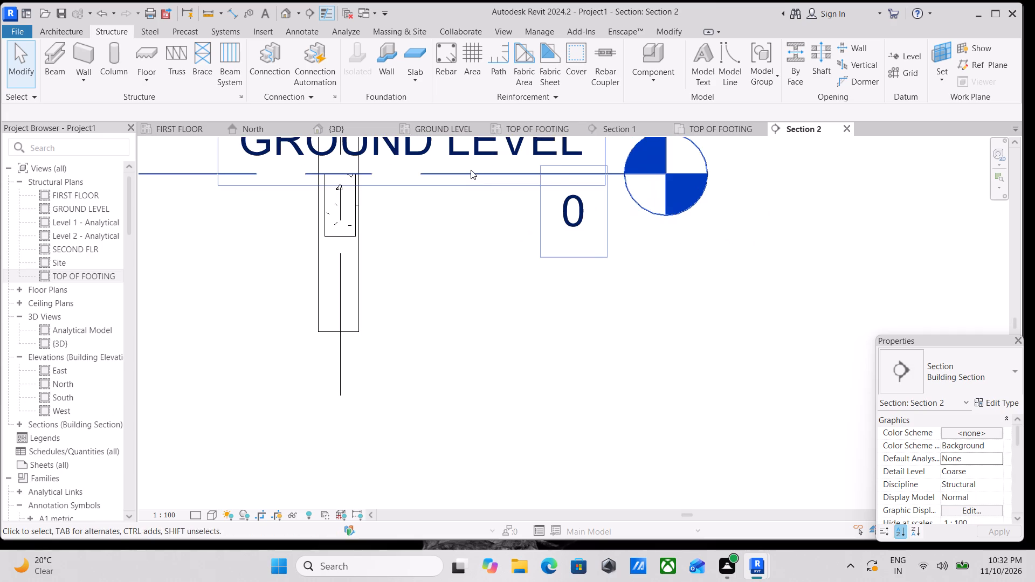
pyautogui.scroll(-3, 488, 164)
pyautogui.moveTo(484, 164); pyautogui.dragTo(325, 197, button='middle')
pyautogui.scroll(1, 329, 198)
pyautogui.scroll(-4, 396, 202)
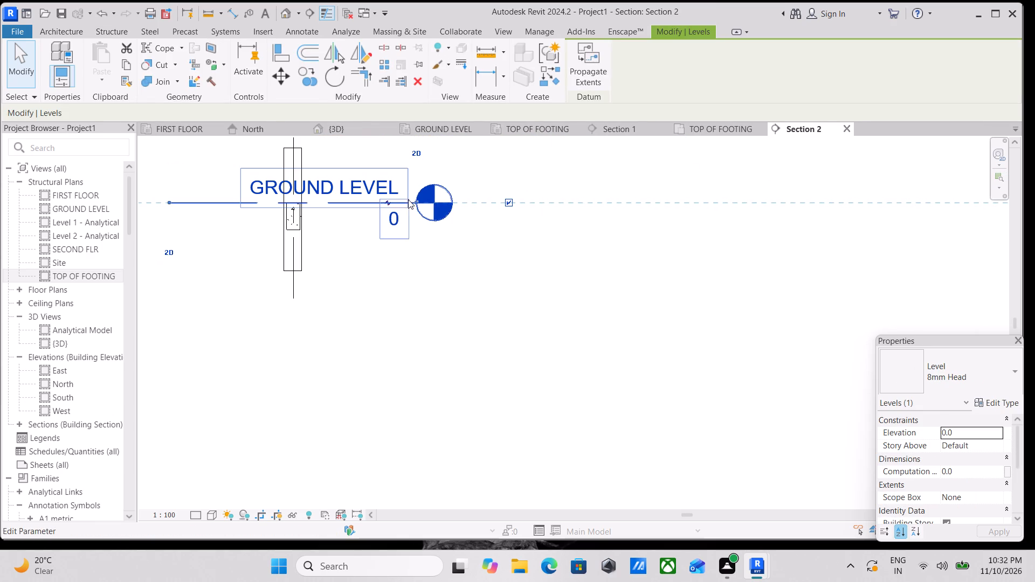
pyautogui.moveTo(413, 200); pyautogui.dragTo(678, 231)
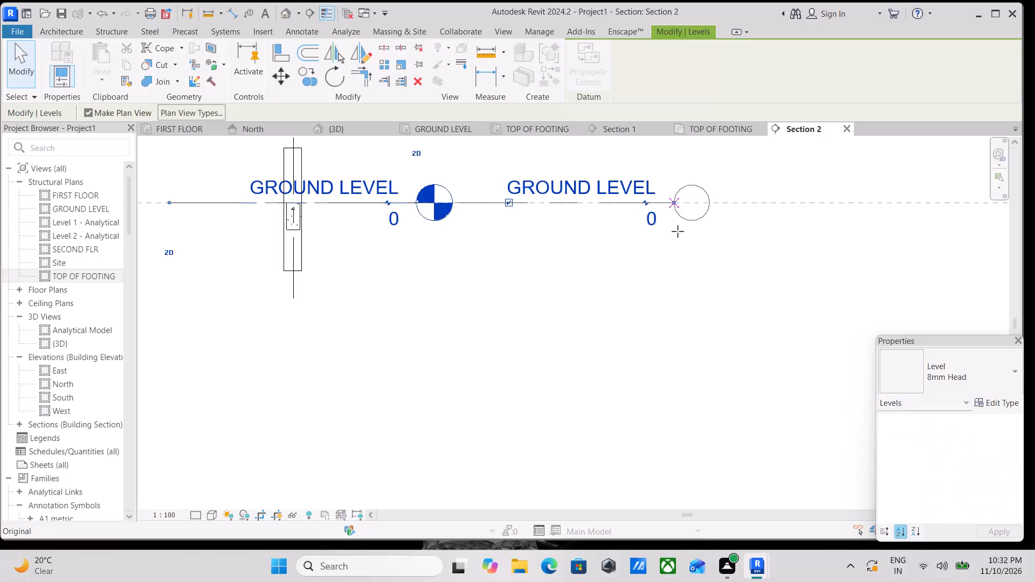
pyautogui.moveTo(678, 231); pyautogui.dragTo(696, 233)
# Select the section view's crop boundary and widen it slightly outward on the side facing the level head.
pyautogui.scroll(3, 434, 257)
pyautogui.moveTo(436, 258); pyautogui.dragTo(512, 281, button='middle')
pyautogui.moveTo(314, 218); pyautogui.dragTo(341, 247, button='middle')
pyautogui.scroll(2, 340, 245)
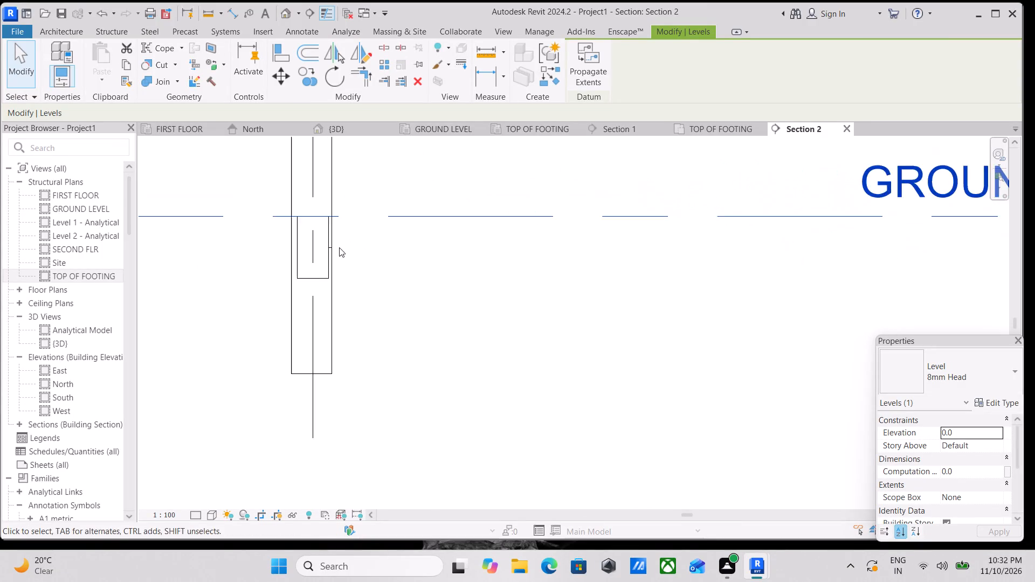
pyautogui.scroll(6, 339, 247)
pyautogui.click(265, 231)
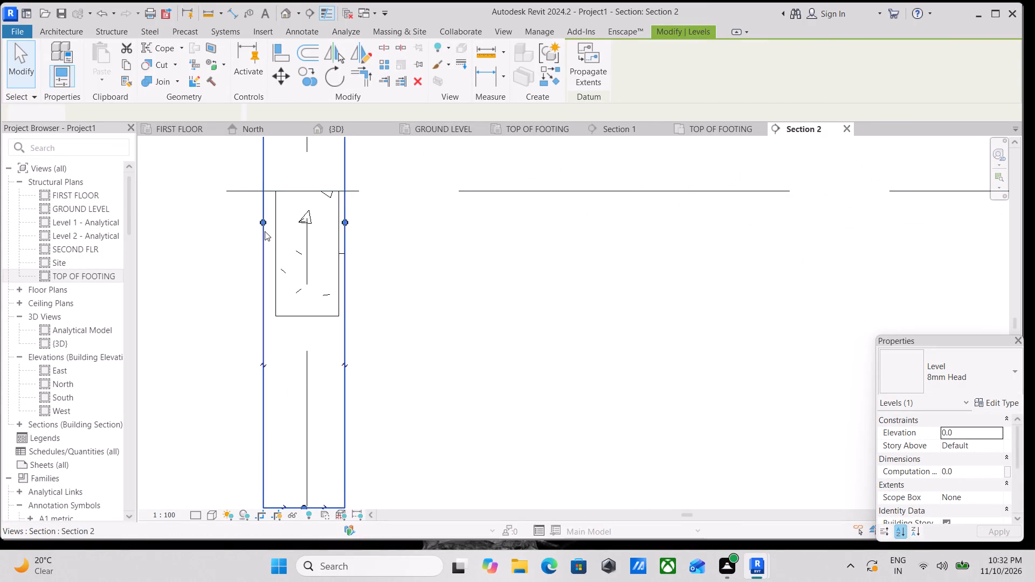
pyautogui.click(354, 218)
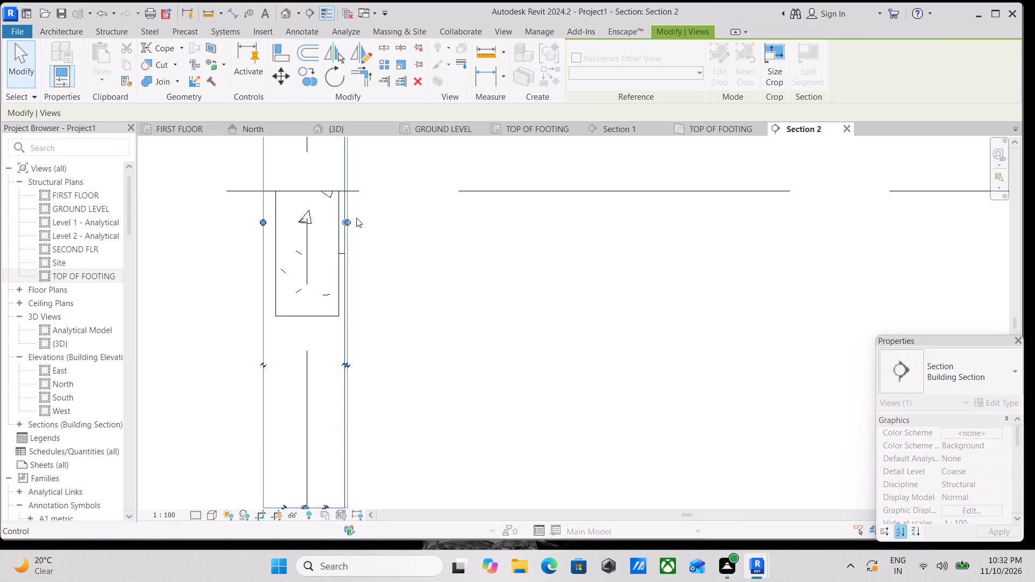
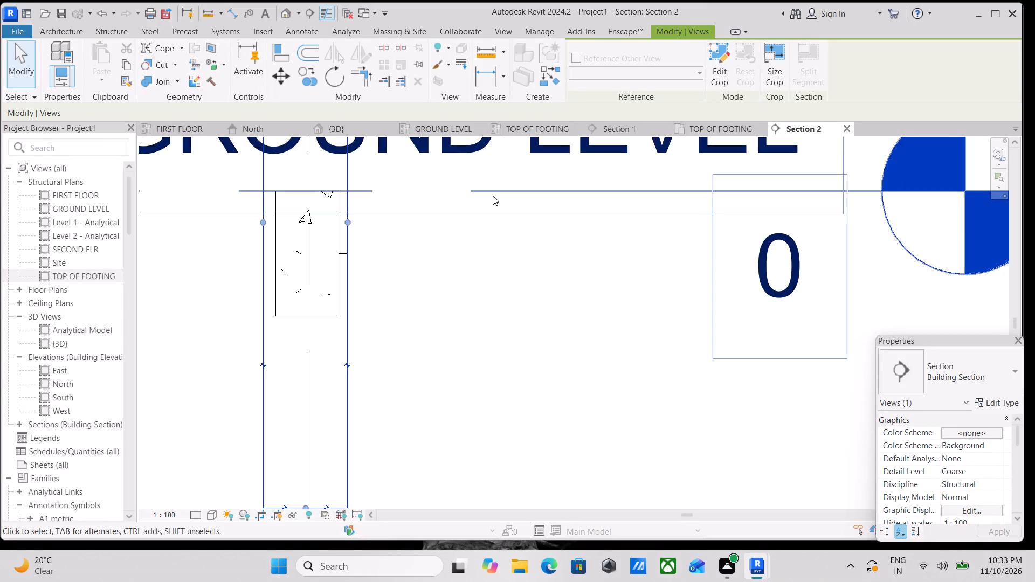
# Examine the beam cross-section below the GROUND LEVEL line in Section 2.
pyautogui.scroll(1, 497, 200)
pyautogui.scroll(-3, 445, 188)
pyautogui.moveTo(441, 242); pyautogui.dragTo(454, 260, button='middle')
pyautogui.scroll(2, 454, 260)
pyautogui.scroll(-3, 441, 250)
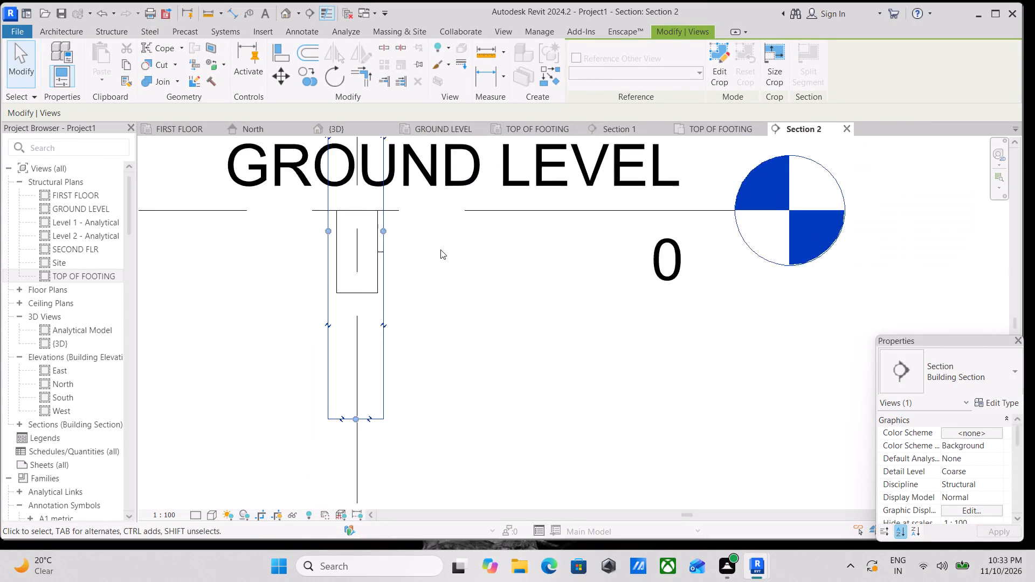
pyautogui.moveTo(439, 257); pyautogui.dragTo(474, 345, button='middle')
pyautogui.scroll(-3, 473, 346)
pyautogui.moveTo(471, 347); pyautogui.dragTo(498, 330, button='middle')
pyautogui.scroll(4, 503, 328)
pyautogui.scroll(4, 418, 312)
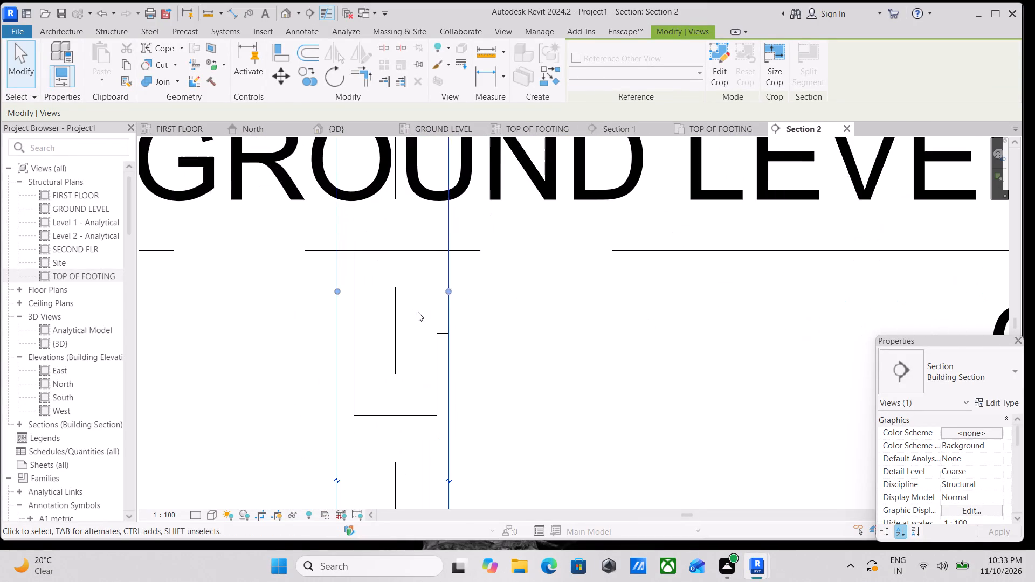
pyautogui.scroll(4, 411, 287)
pyautogui.scroll(-2, 342, 243)
pyautogui.moveTo(350, 214); pyautogui.dragTo(362, 190, button='middle')
pyautogui.scroll(-2, 425, 266)
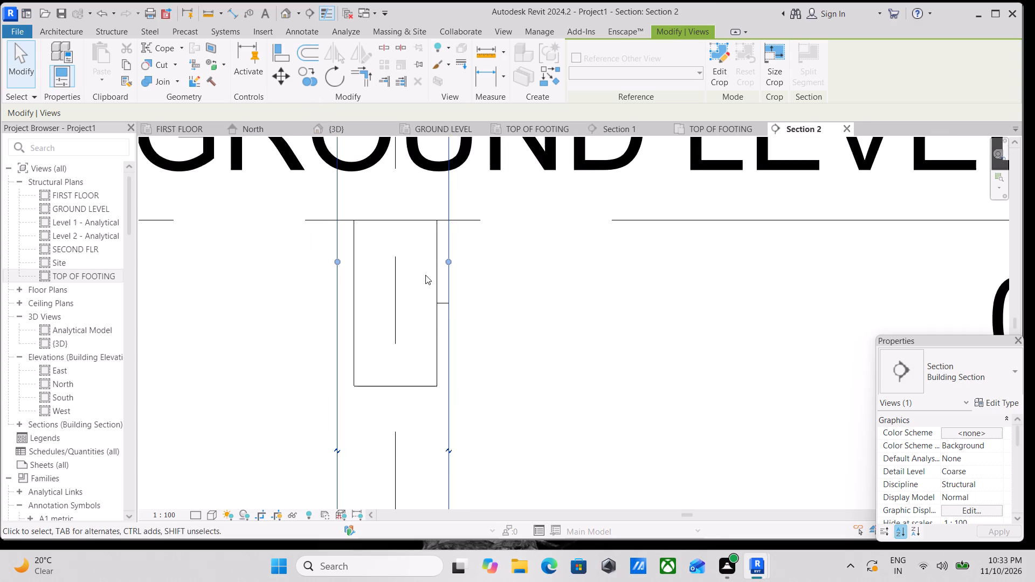
pyautogui.moveTo(425, 275); pyautogui.dragTo(405, 296, button='middle')
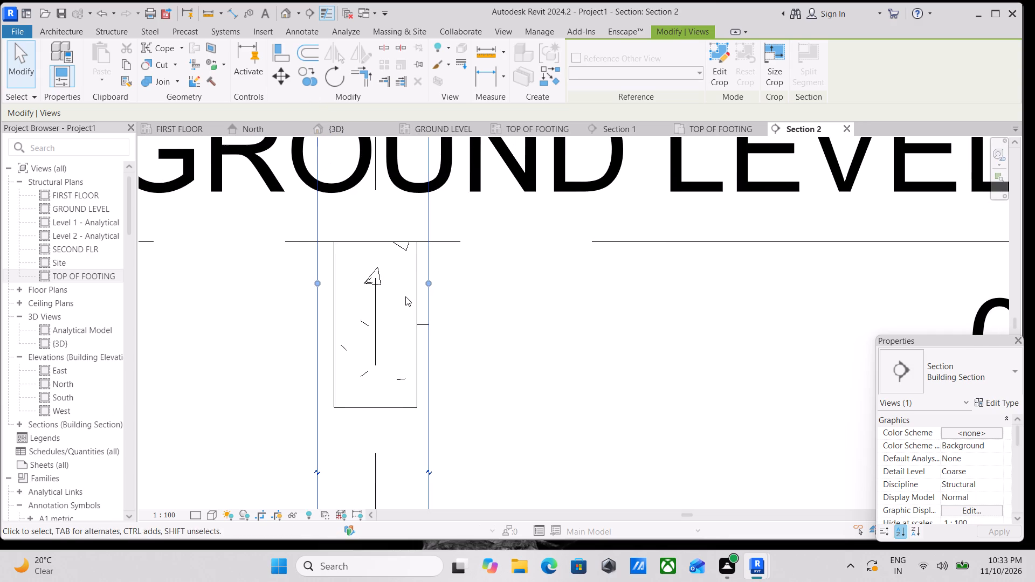
pyautogui.scroll(-1, 431, 297)
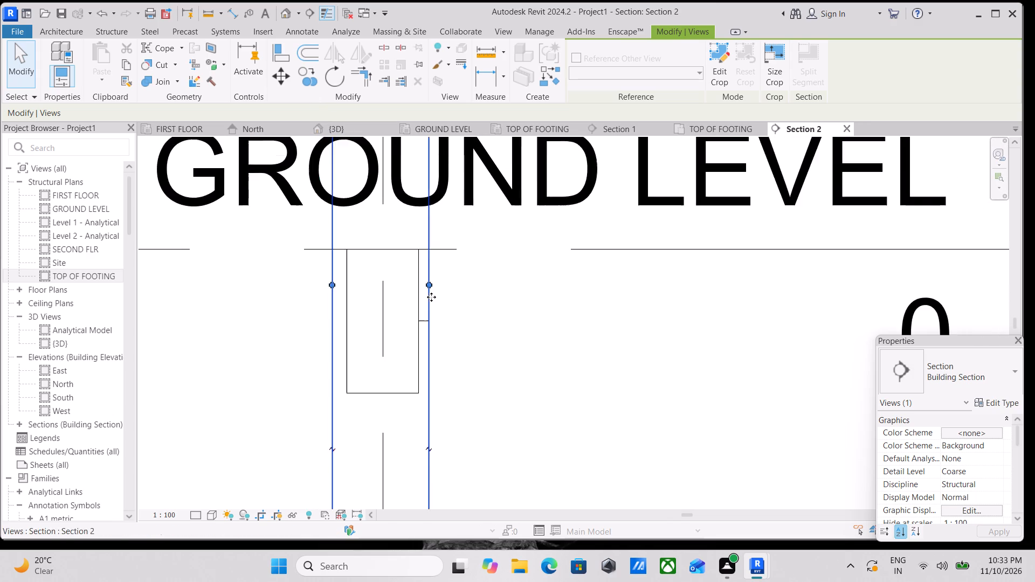
pyautogui.scroll(-1, 431, 297)
pyautogui.moveTo(431, 299); pyautogui.dragTo(460, 350, button='middle')
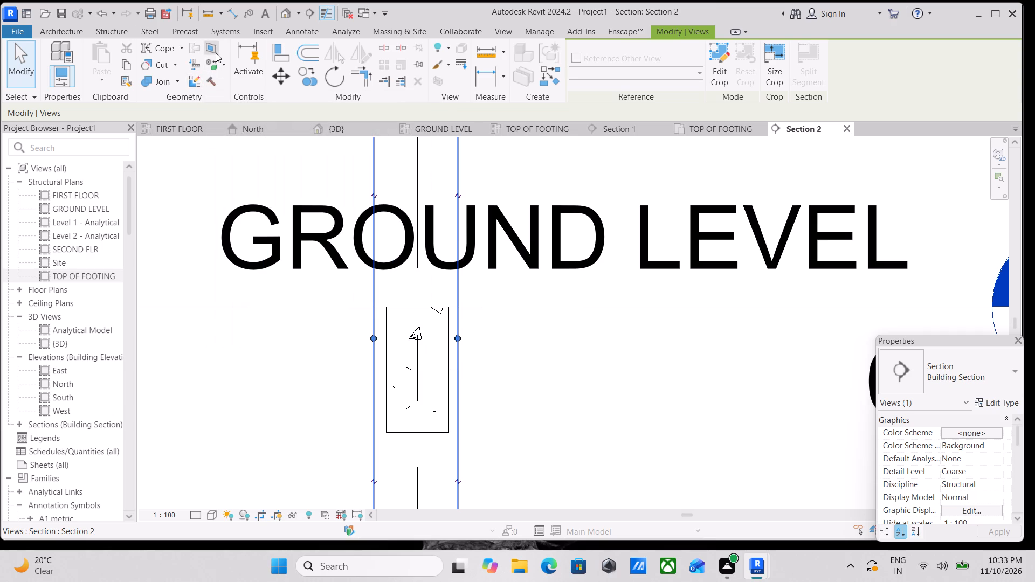
# Place a 13M rebar stirrup of shape M_T1 in the beam cross-section, with its hooks at a bottom corner.
pyautogui.click(55, 28)
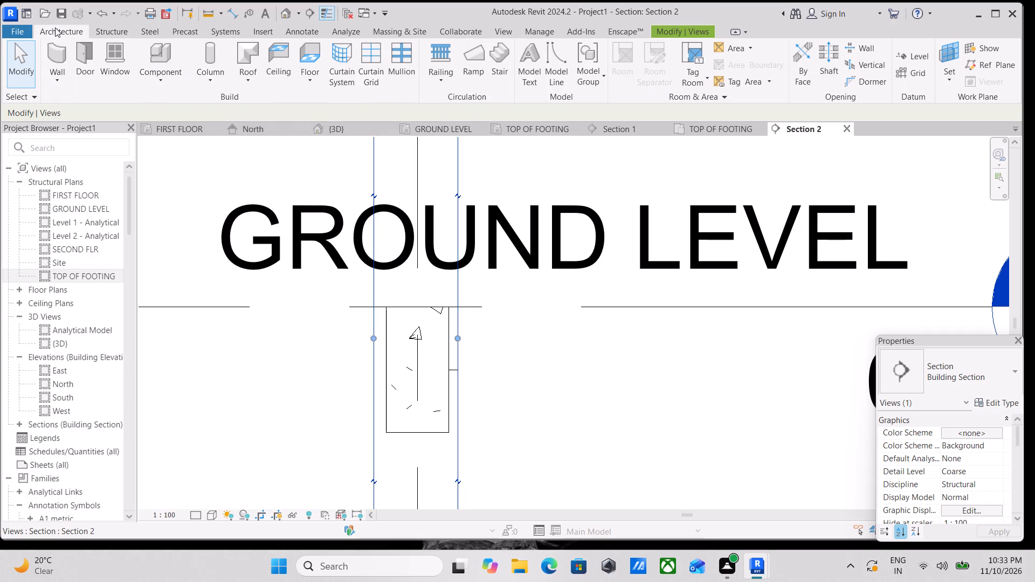
pyautogui.click(118, 27)
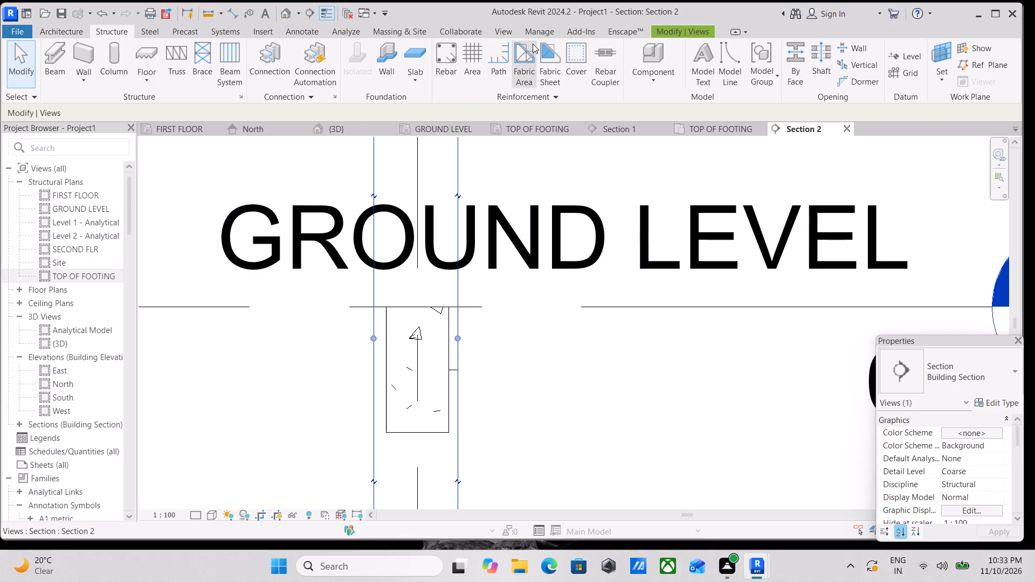
pyautogui.click(441, 56)
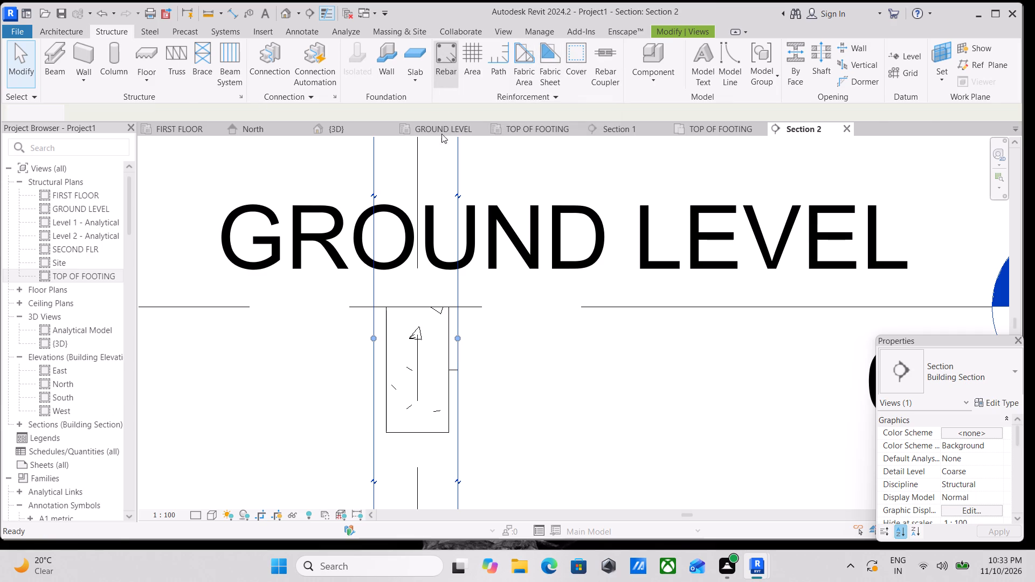
pyautogui.scroll(2, 419, 359)
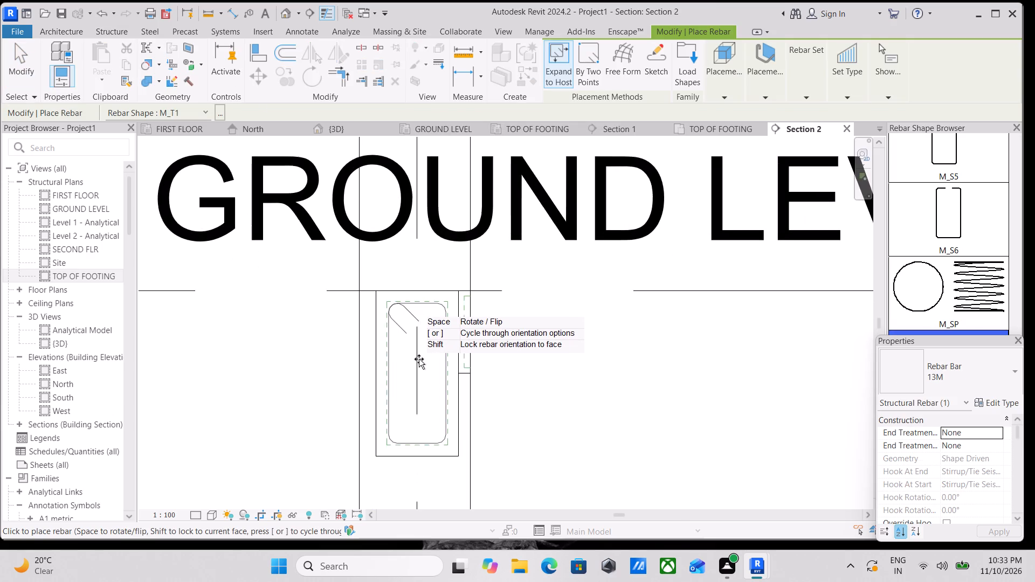
pyautogui.scroll(4, 419, 359)
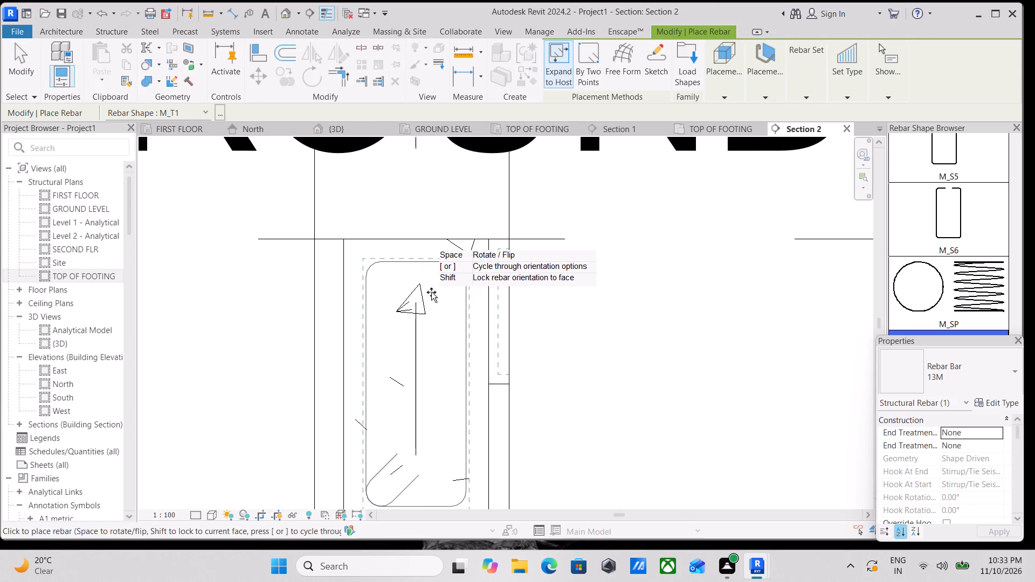
pyautogui.click(383, 316)
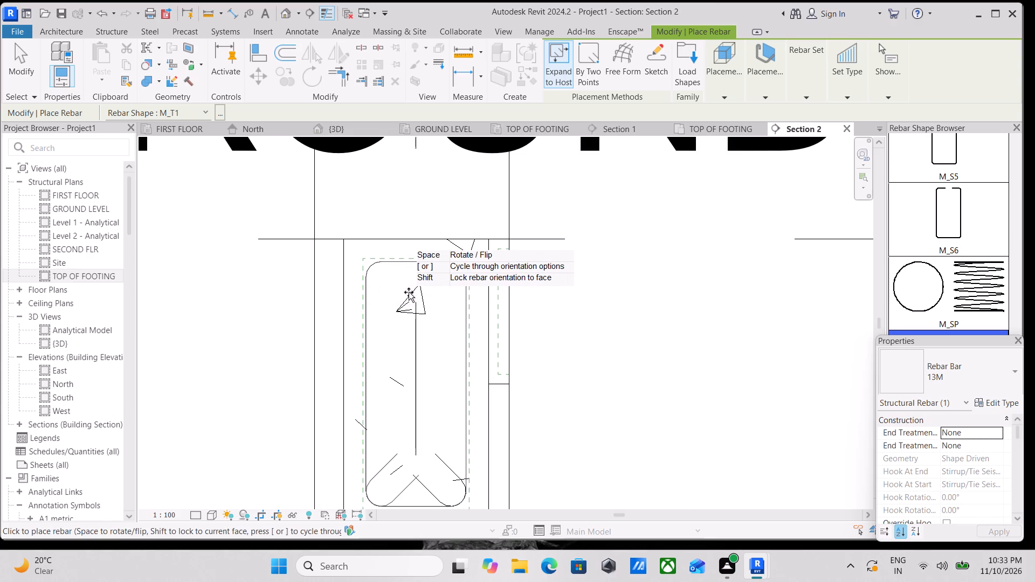
pyautogui.press('Escape')
pyautogui.press('Escape')
pyautogui.scroll(-2, 412, 296)
pyautogui.moveTo(420, 282); pyautogui.dragTo(439, 246, button='middle')
pyautogui.scroll(-1, 422, 268)
pyautogui.scroll(1, 444, 245)
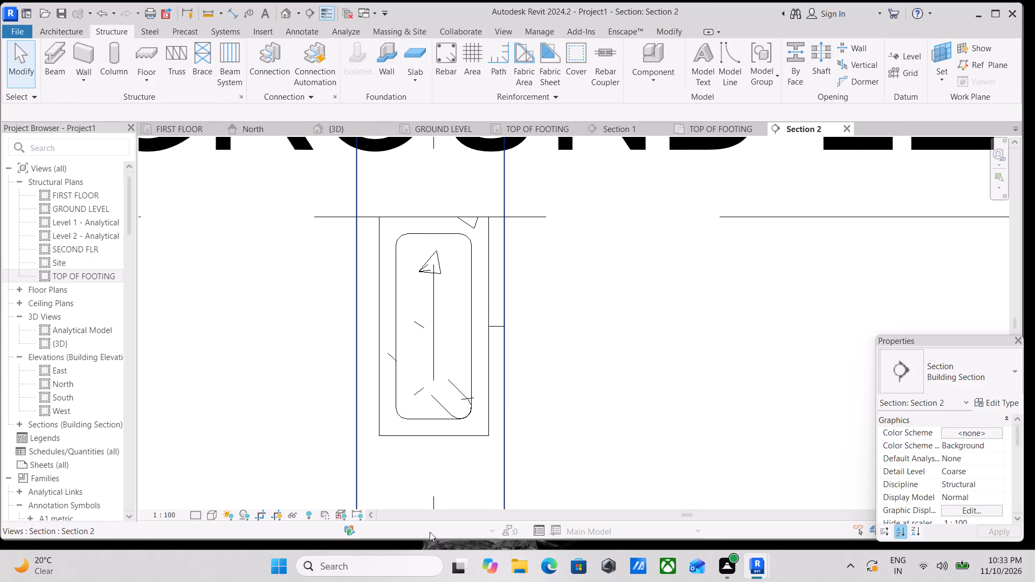
# Set the detail level of the Section 2 view to Fine.
pyautogui.click(205, 516)
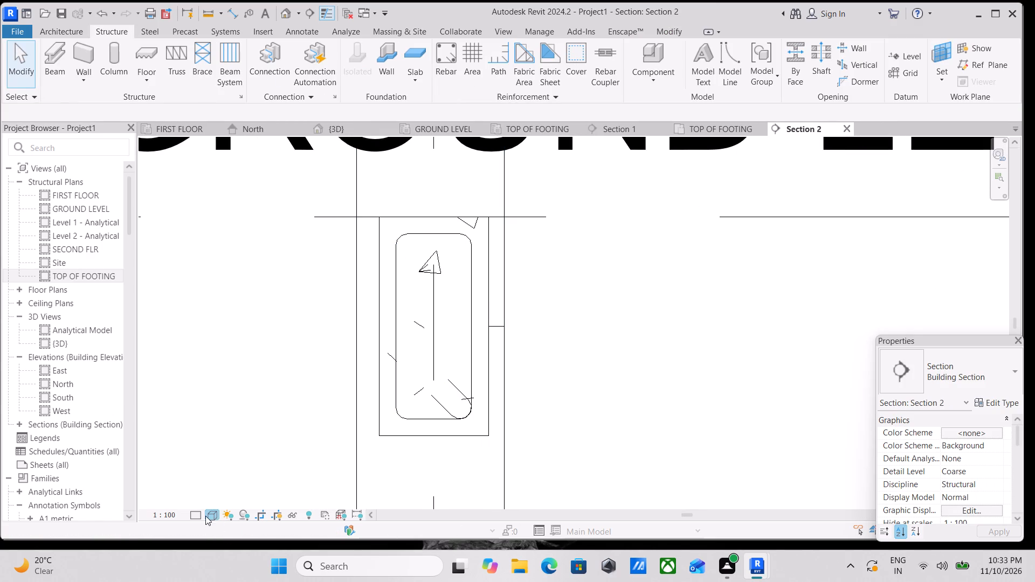
pyautogui.click(188, 512)
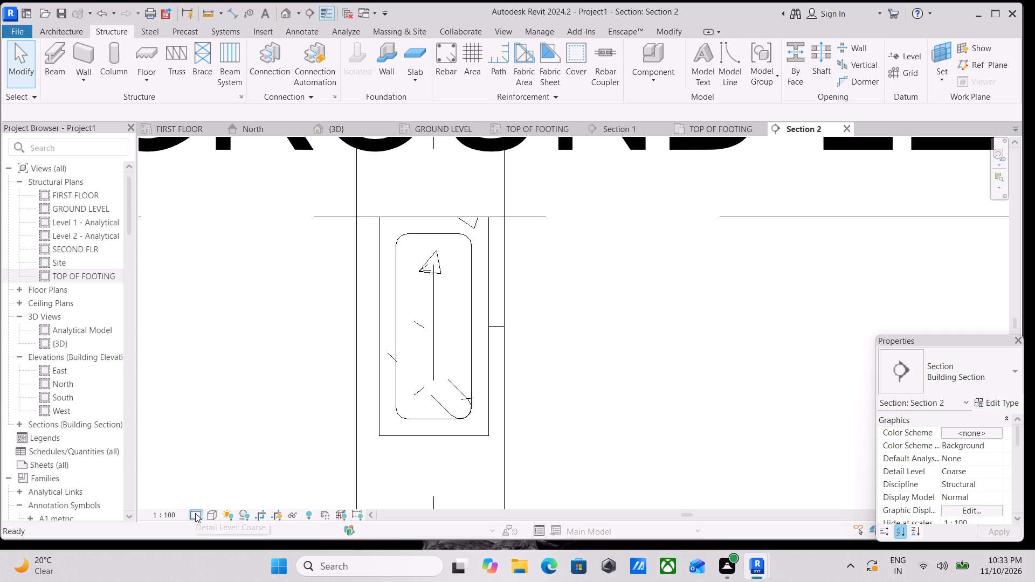
pyautogui.click(195, 513)
pyautogui.click(199, 503)
pyautogui.scroll(3, 456, 289)
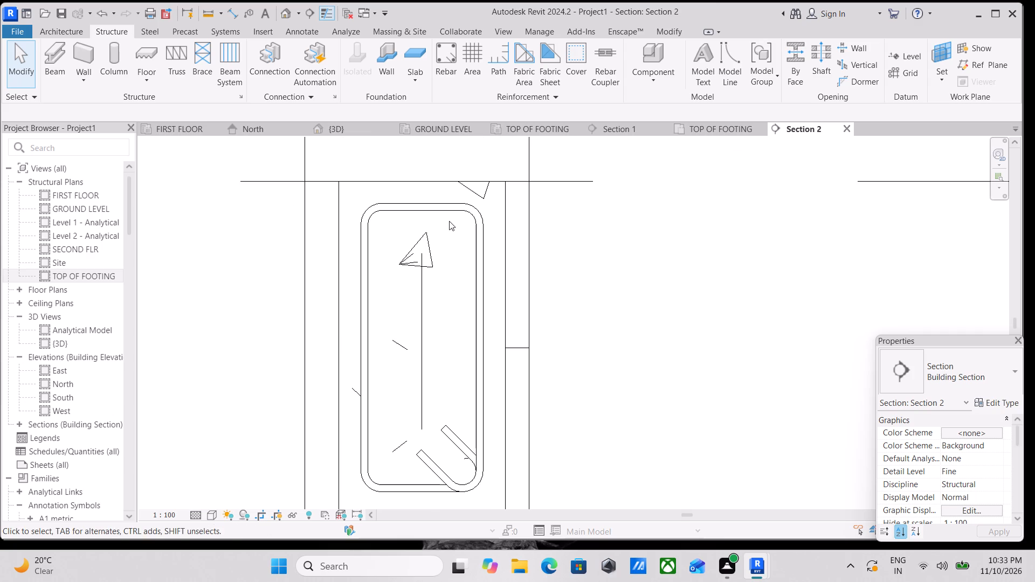
# Set the beam stirrup's rebar set layout to Maximum Spacing with a spacing of 150 mm.
pyautogui.click(449, 211)
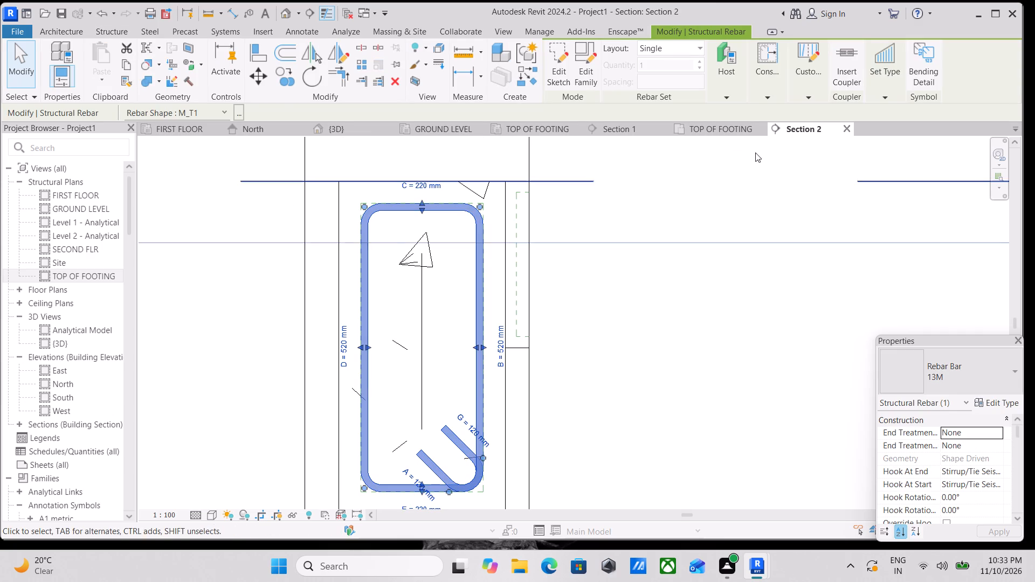
pyautogui.click(674, 51)
pyautogui.click(684, 91)
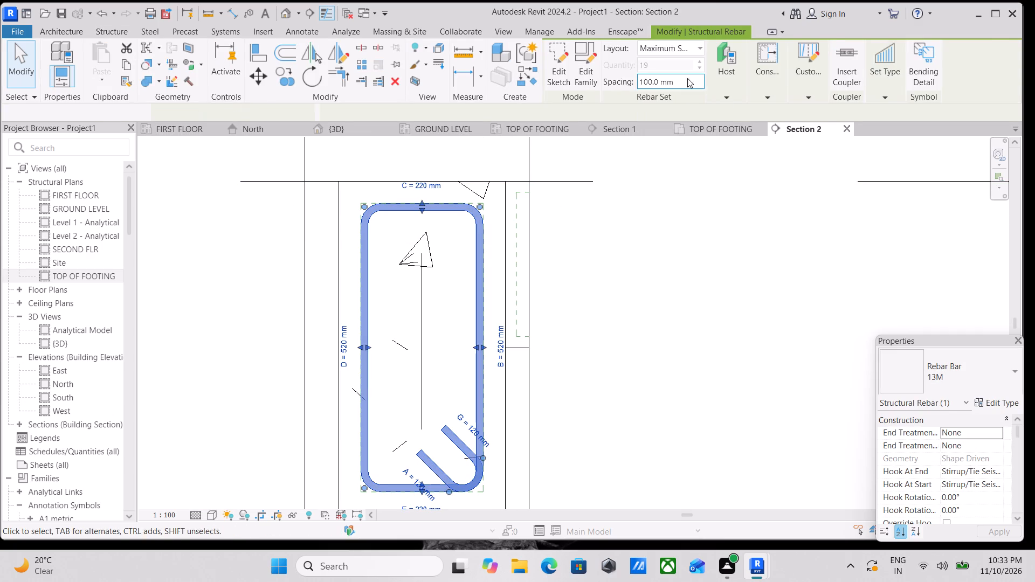
pyautogui.moveTo(699, 81); pyautogui.dragTo(637, 81)
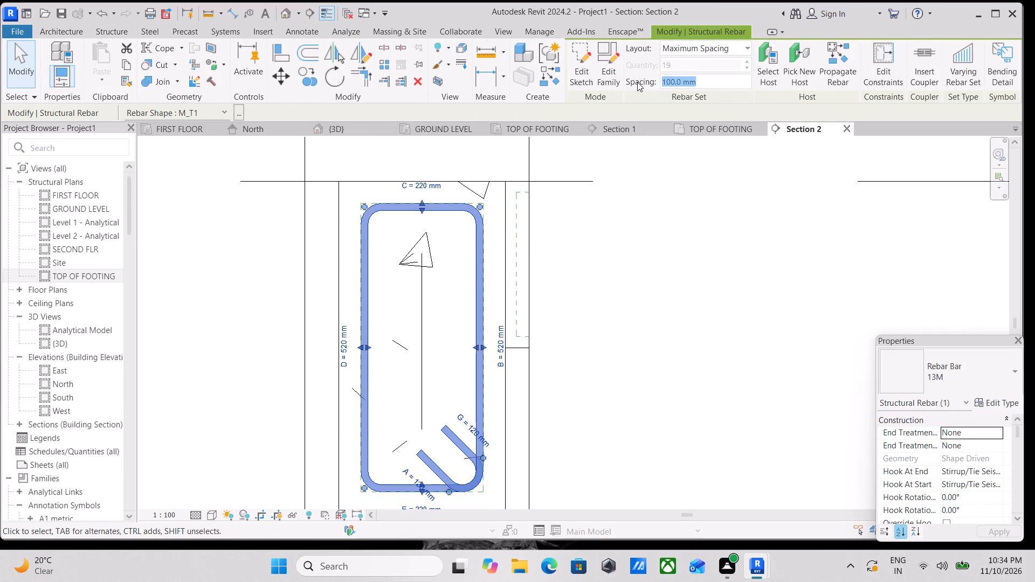
pyautogui.press('1')
pyautogui.write('50mm')
pyautogui.press('Return')
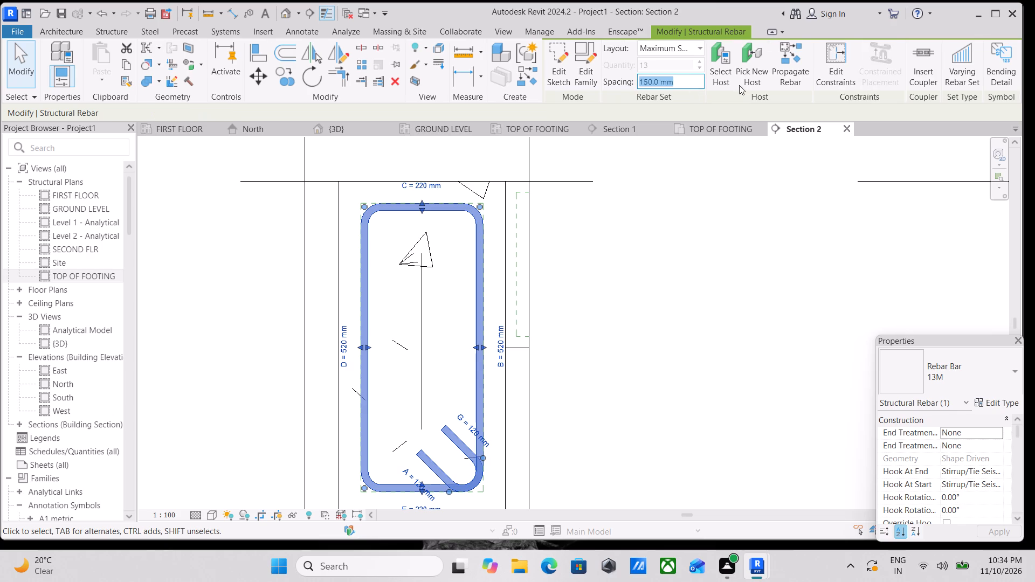
pyautogui.press('Escape')
pyautogui.press('Escape')
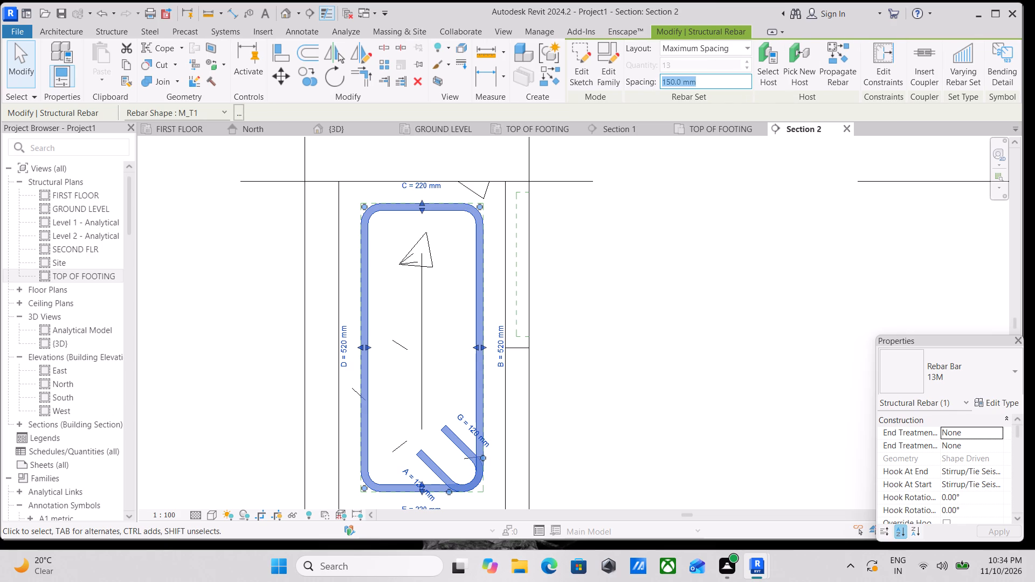
pyautogui.click(719, 84)
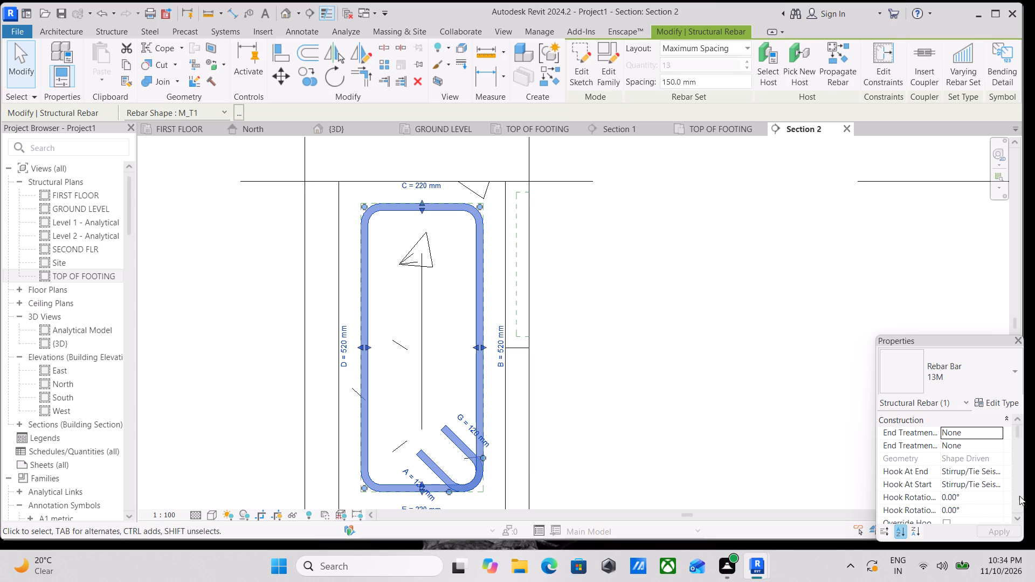
# Make the stirrup set show unobscured in the {3D} view through its view visibility states.
pyautogui.scroll(-3, 951, 442)
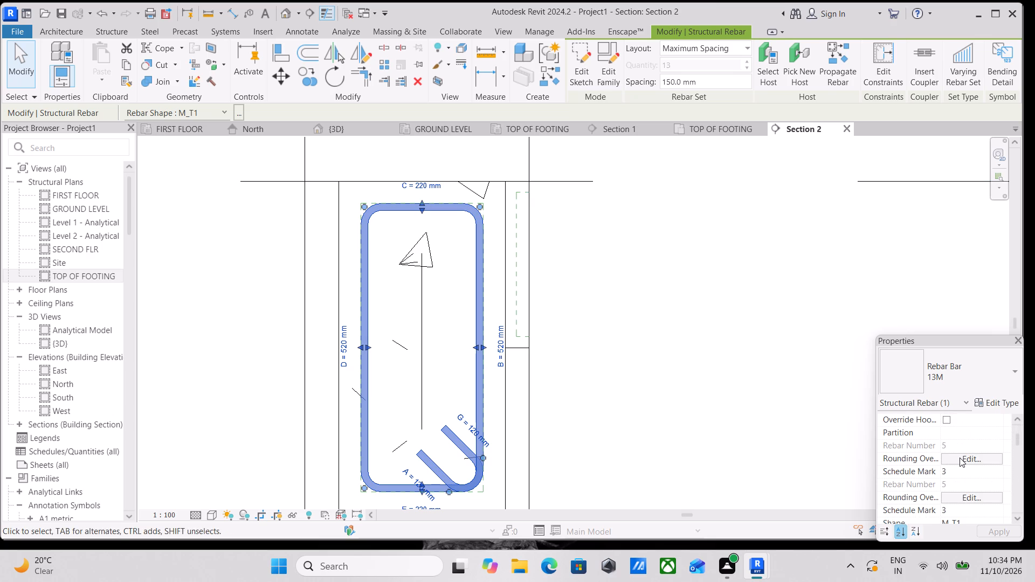
pyautogui.scroll(4, 960, 461)
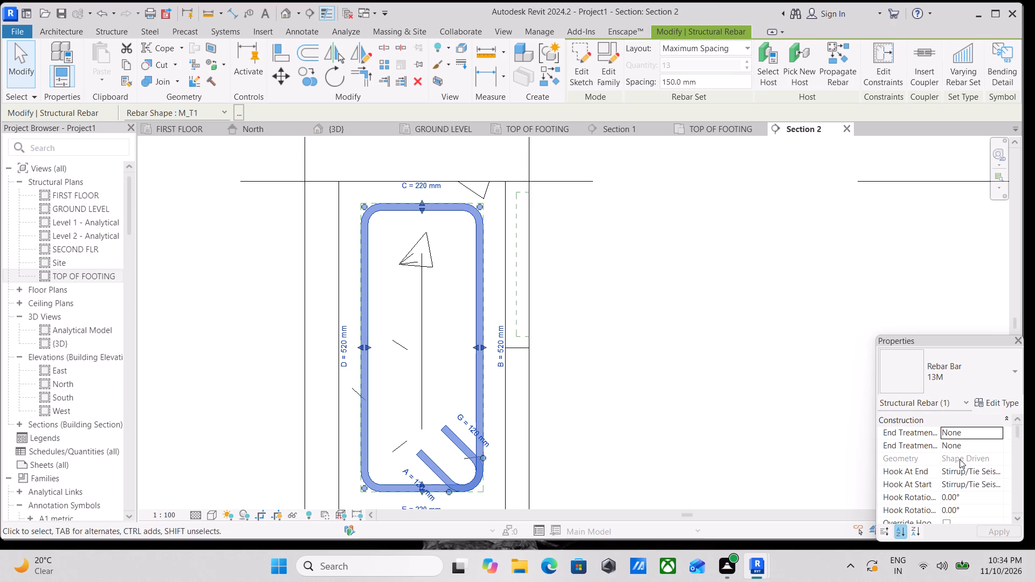
pyautogui.scroll(2, 960, 459)
pyautogui.scroll(-7, 960, 459)
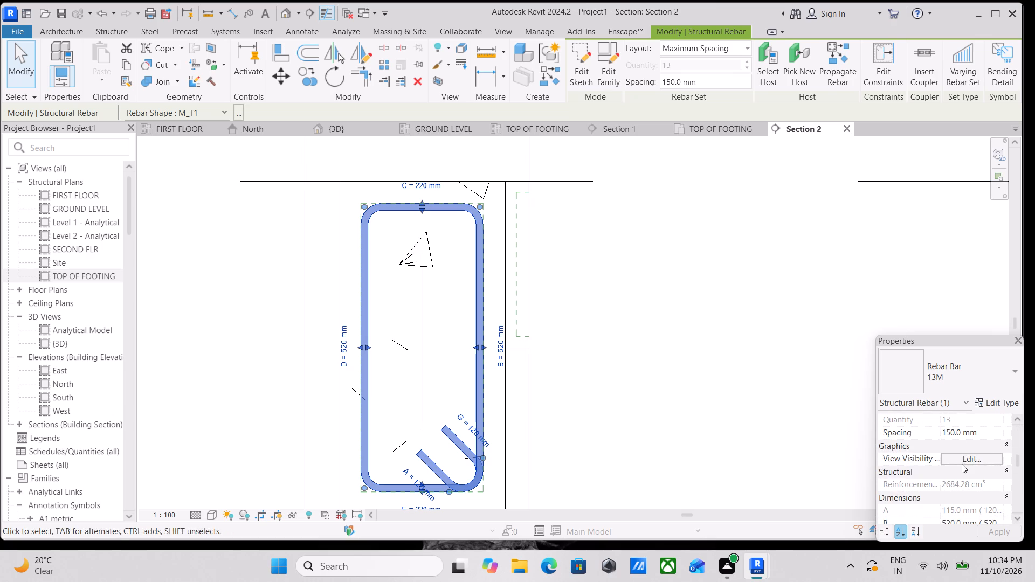
pyautogui.click(964, 460)
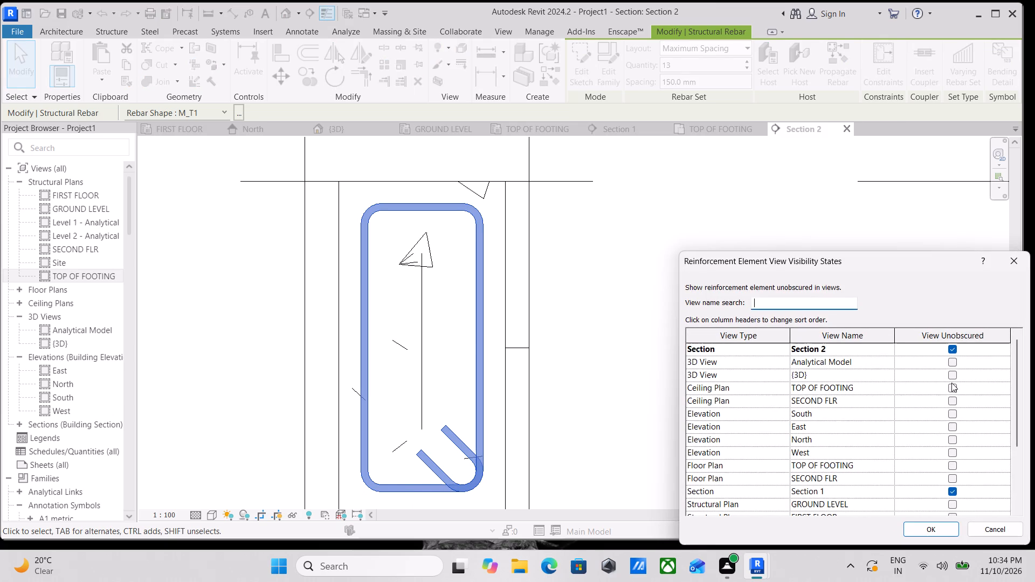
pyautogui.click(951, 376)
pyautogui.click(935, 529)
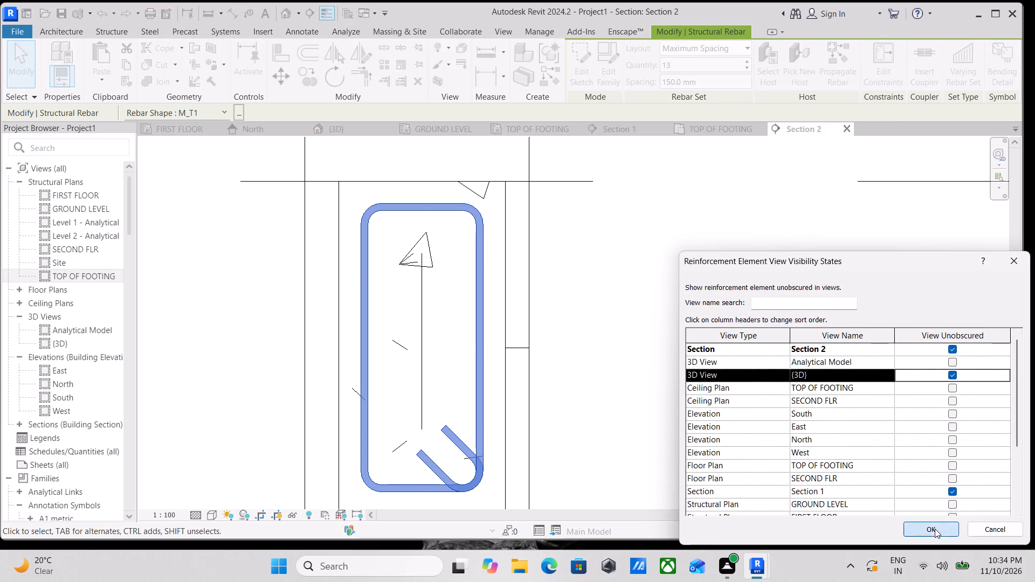
pyautogui.scroll(-1, 542, 353)
pyautogui.moveTo(564, 370); pyautogui.dragTo(611, 392, button='middle')
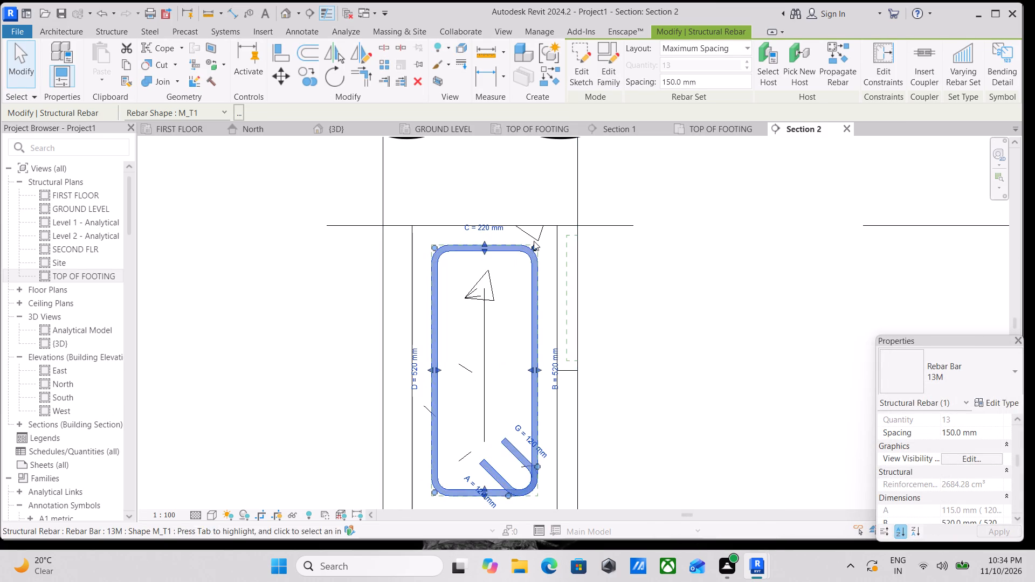
pyautogui.scroll(3, 534, 241)
pyautogui.press('Escape')
# Place a straight 13M rebar of shape M_00, perpendicular to cover, inside the stirrup's upper left corner, about 225 mm from the beam's right face.
pyautogui.scroll(-1, 530, 252)
pyautogui.moveTo(536, 254); pyautogui.dragTo(587, 253, button='middle')
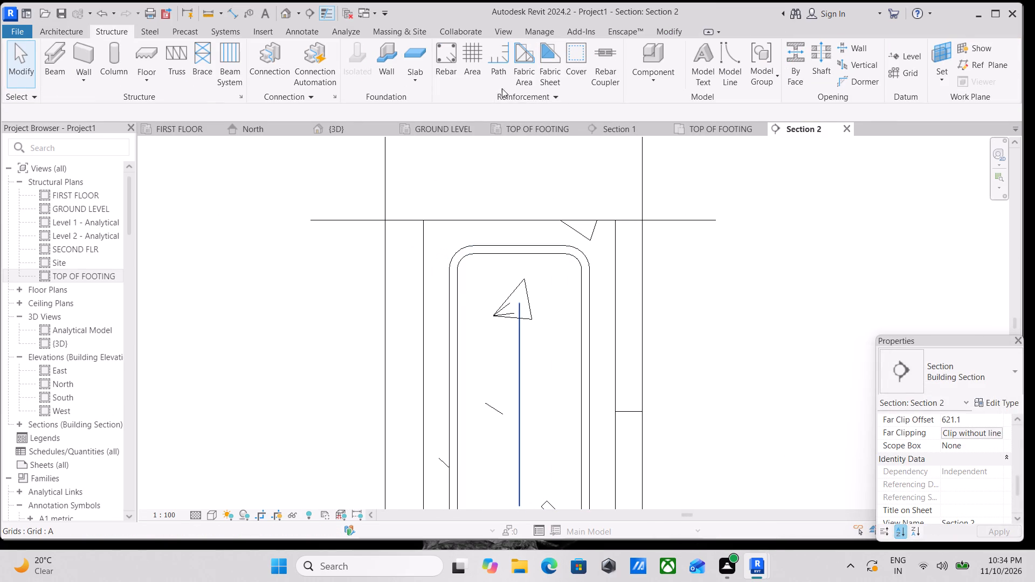
pyautogui.click(452, 56)
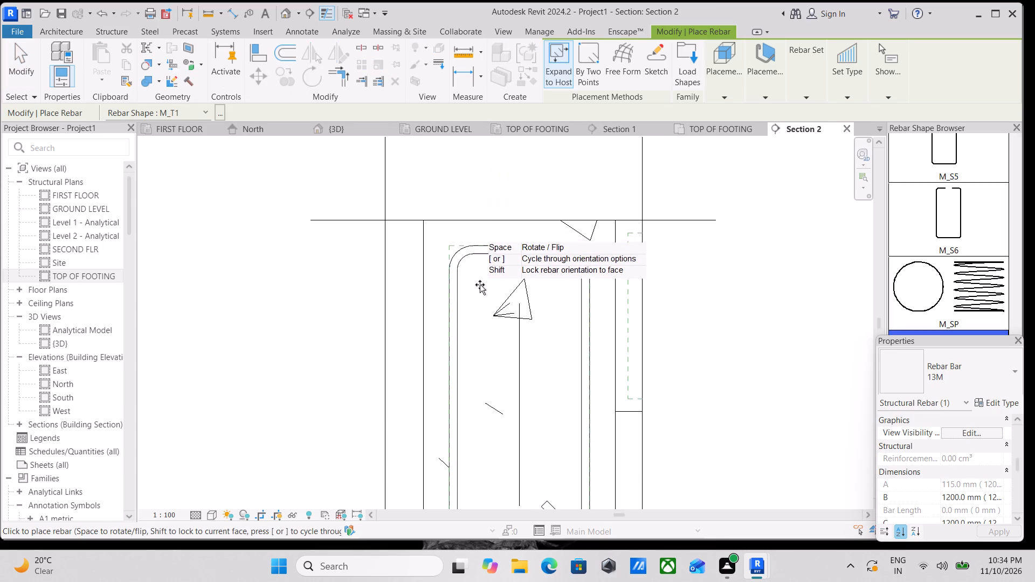
pyautogui.scroll(7, 487, 276)
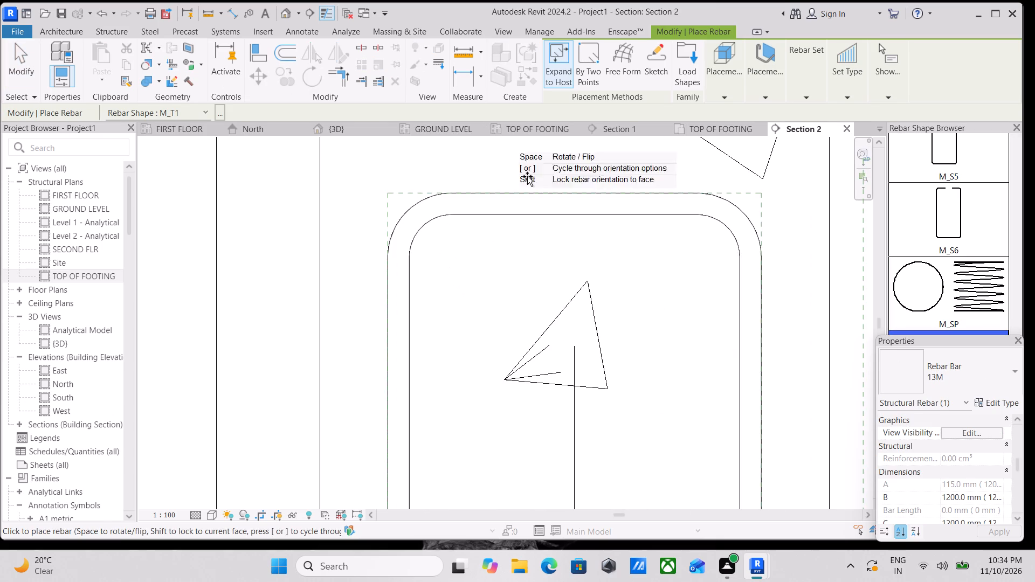
pyautogui.scroll(3, 1034, 397)
pyautogui.scroll(20, 977, 278)
pyautogui.scroll(8, 977, 278)
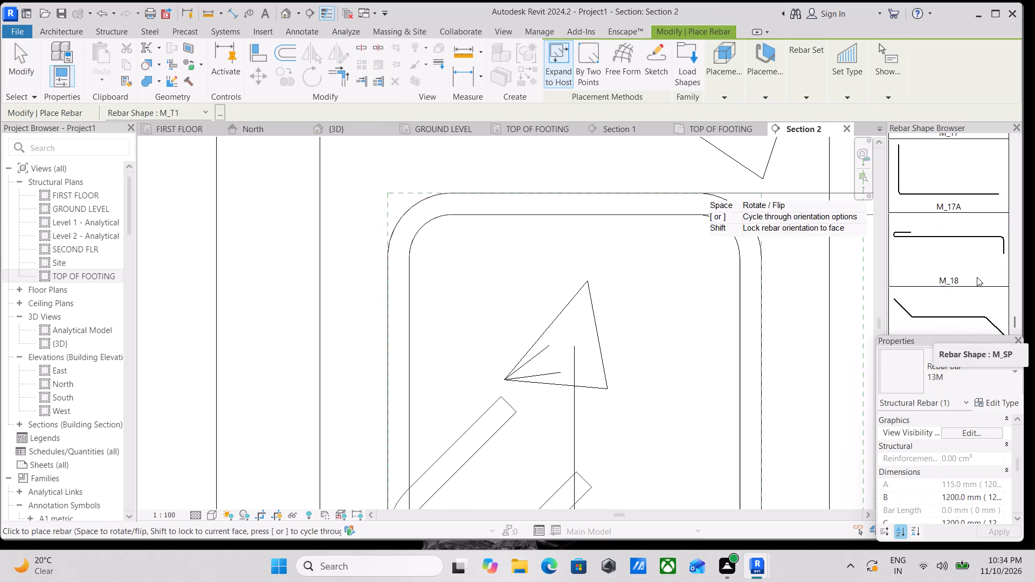
pyautogui.scroll(20, 977, 277)
pyautogui.scroll(17, 977, 277)
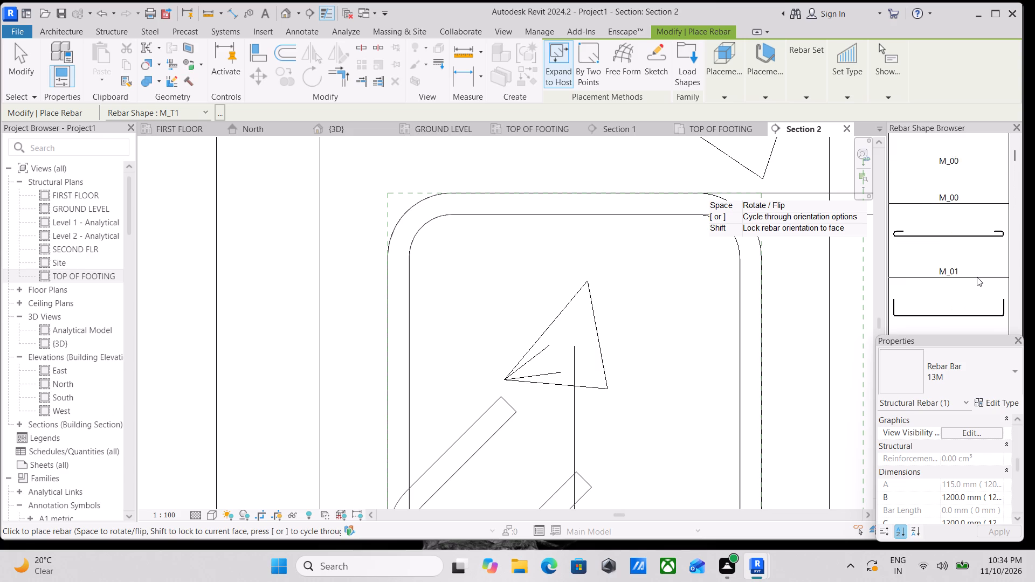
pyautogui.scroll(8, 977, 277)
pyautogui.click(957, 185)
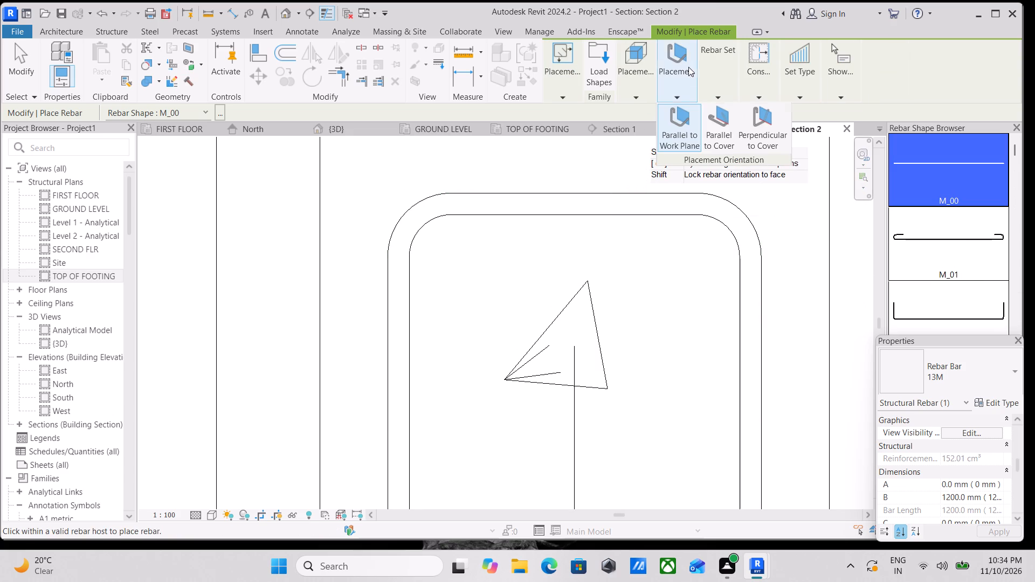
pyautogui.click(781, 121)
pyautogui.click(763, 130)
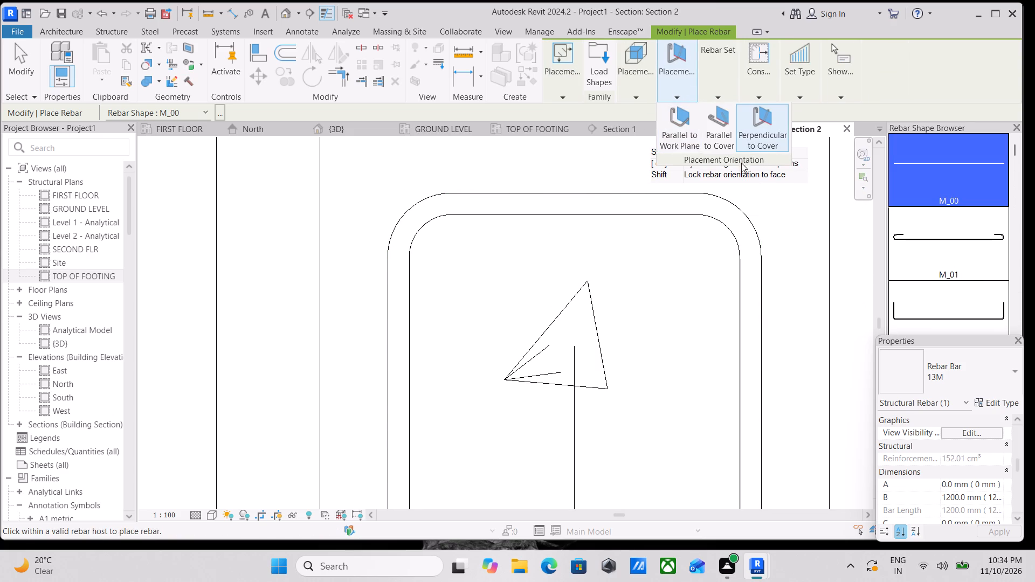
pyautogui.scroll(-3, 460, 276)
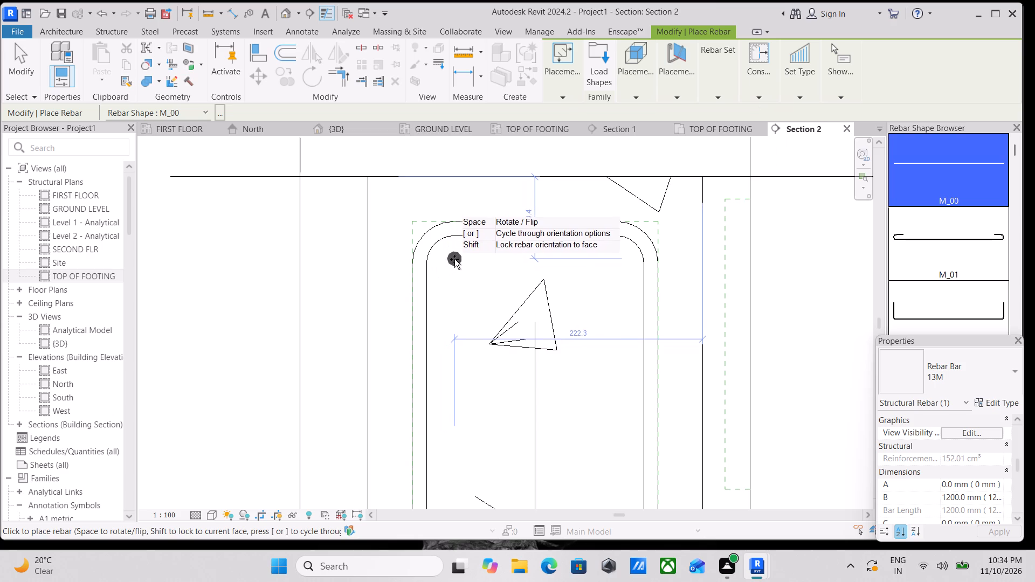
pyautogui.click(452, 264)
pyautogui.scroll(-4, 452, 262)
pyautogui.moveTo(460, 313); pyautogui.dragTo(551, 237, button='middle')
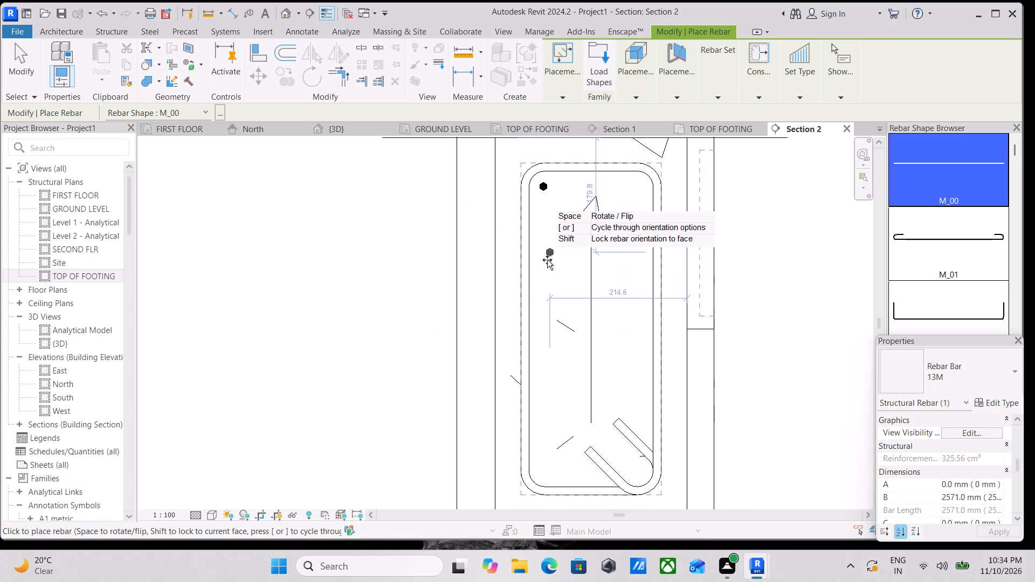
pyautogui.press('Escape')
pyautogui.press('Escape')
# Set the straight bar's rebar set layout to Fixed Number with a quantity of 4.
pyautogui.click(544, 187)
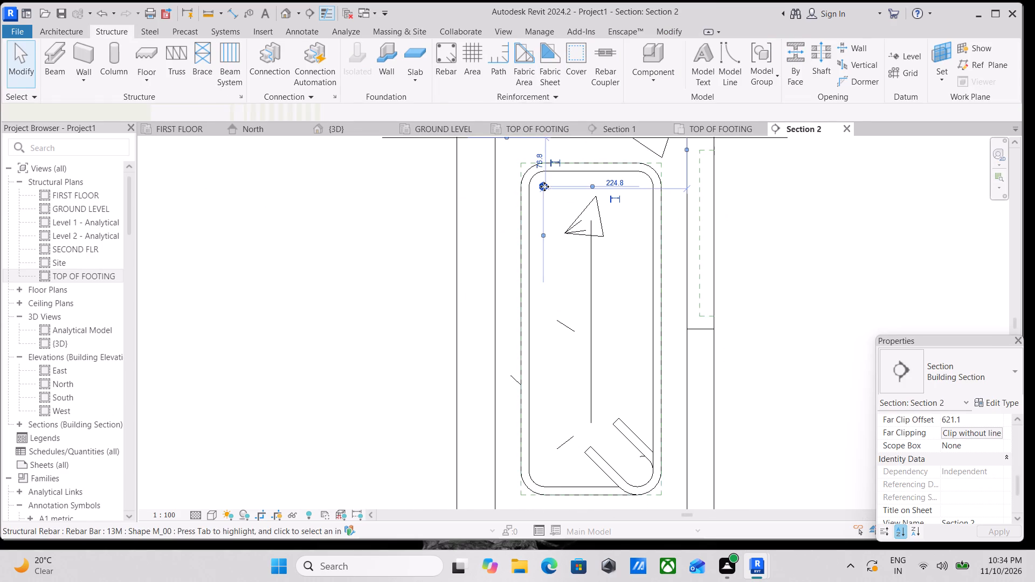
pyautogui.click(680, 51)
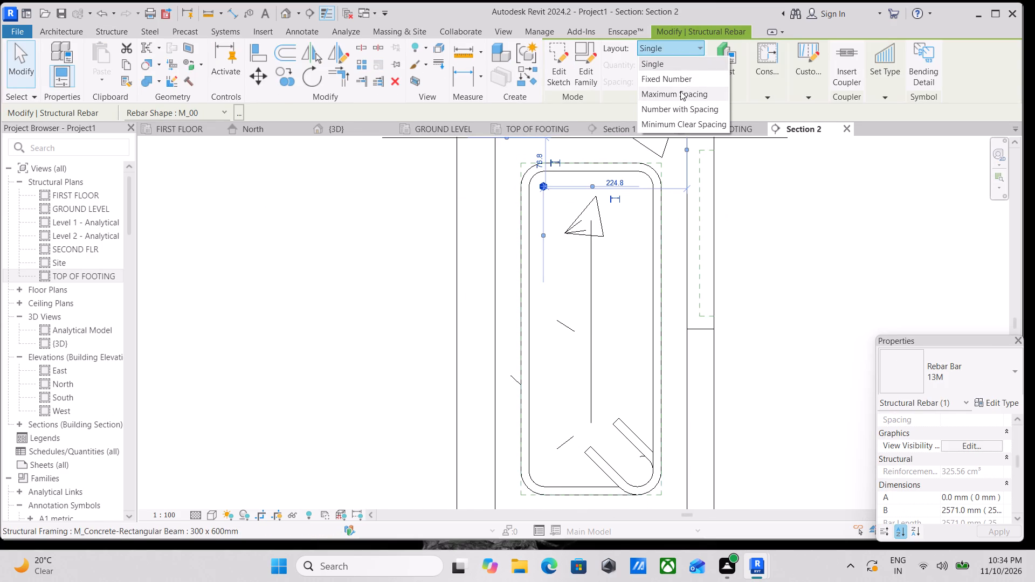
pyautogui.click(682, 81)
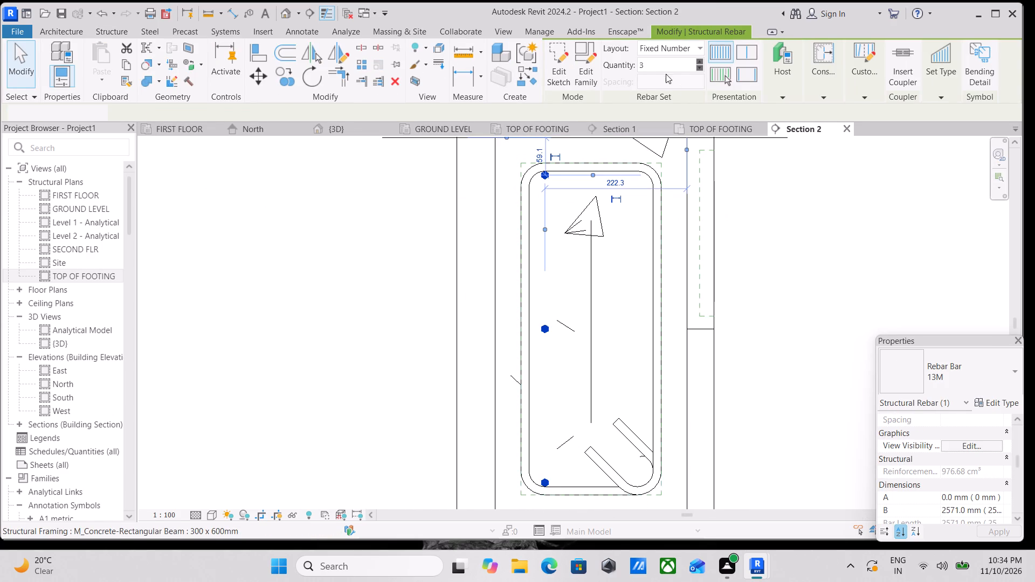
pyautogui.click(659, 65)
pyautogui.press('4')
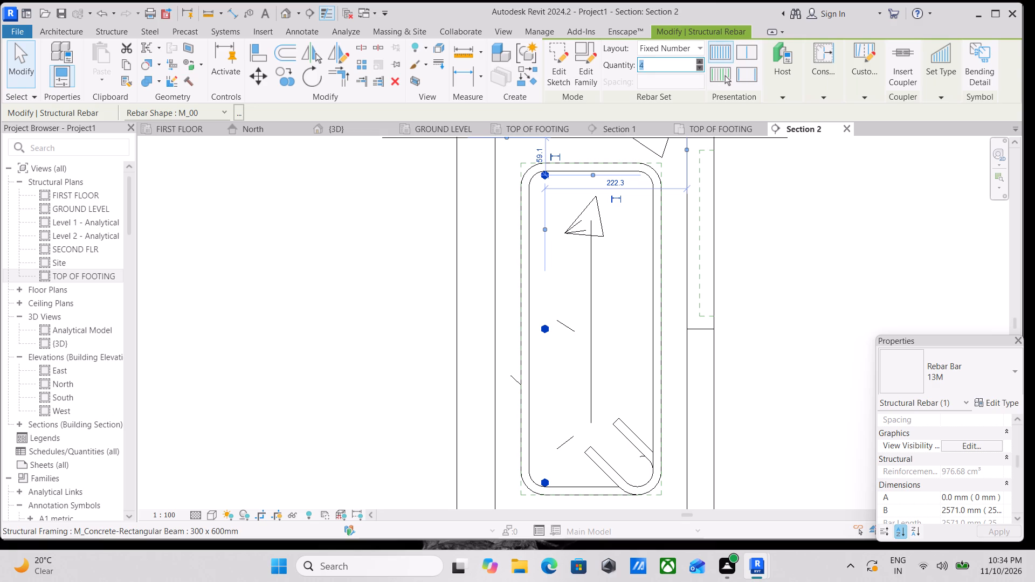
pyautogui.press('Return')
pyautogui.scroll(-3, 648, 280)
pyautogui.moveTo(645, 288); pyautogui.dragTo(652, 262, button='middle')
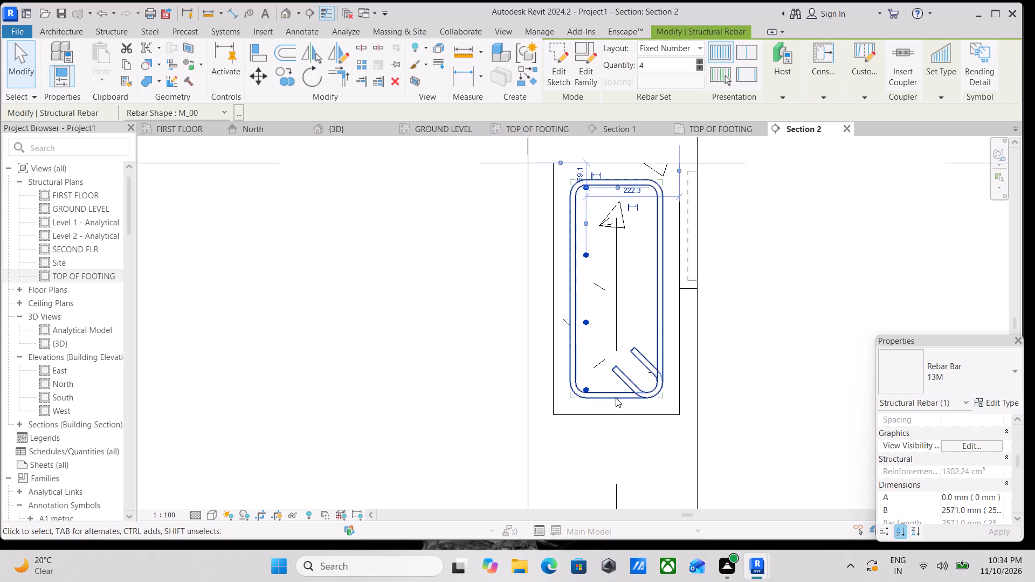
pyautogui.press('Escape')
pyautogui.scroll(4, 596, 414)
pyautogui.press('Escape')
# Move the lowest bar of the straight bar set slightly upward, away from the stirrup's bottom leg.
pyautogui.scroll(3, 583, 376)
pyautogui.click(583, 372)
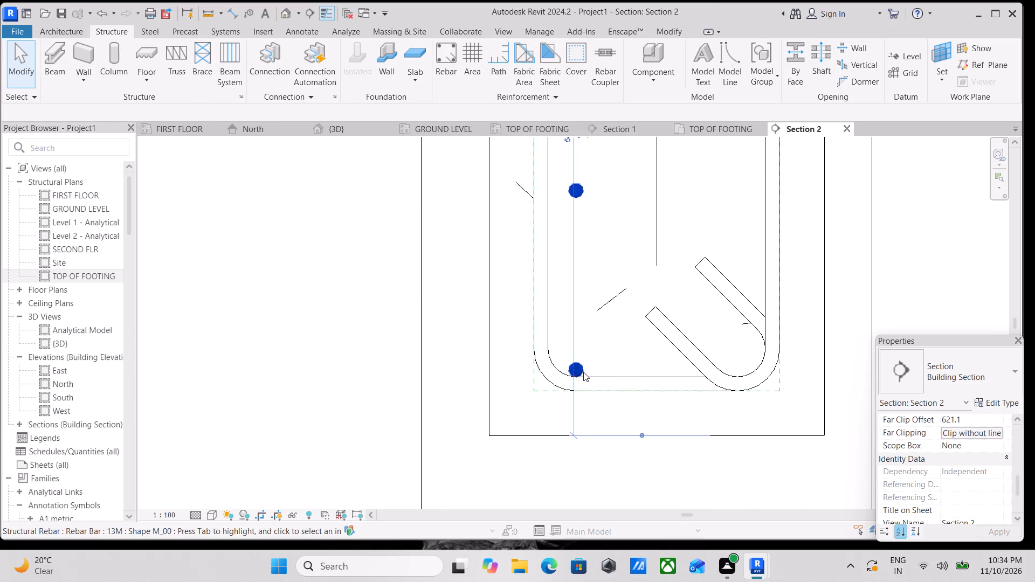
pyautogui.scroll(5, 570, 370)
pyautogui.moveTo(578, 364); pyautogui.dragTo(579, 363)
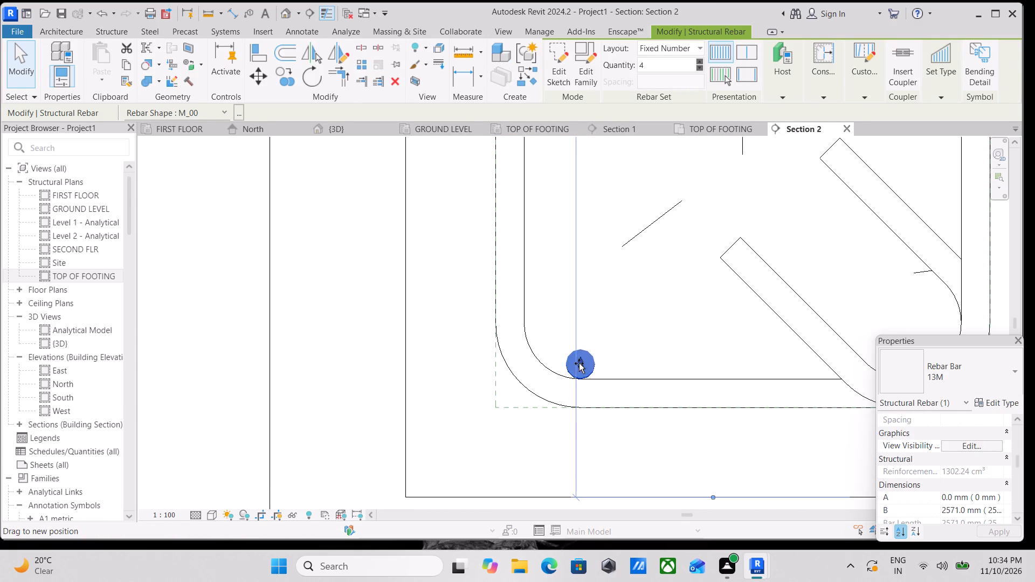
pyautogui.moveTo(579, 363); pyautogui.dragTo(576, 320)
pyautogui.scroll(-6, 576, 319)
pyautogui.moveTo(576, 319); pyautogui.dragTo(576, 323, button='middle')
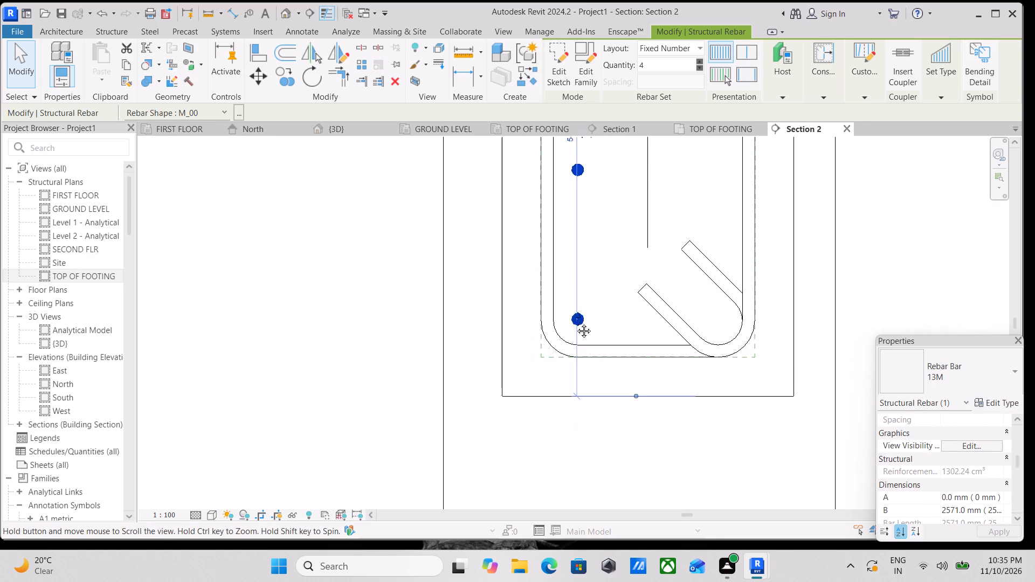
# Move the uppermost bar of the set down to about 523 mm above the beam's underside, clear of the stirrup's top leg.
pyautogui.moveTo(576, 323); pyautogui.dragTo(579, 476, button='middle')
pyautogui.scroll(-2, 591, 354)
pyautogui.moveTo(591, 356); pyautogui.dragTo(606, 506, button='middle')
pyautogui.scroll(4, 601, 273)
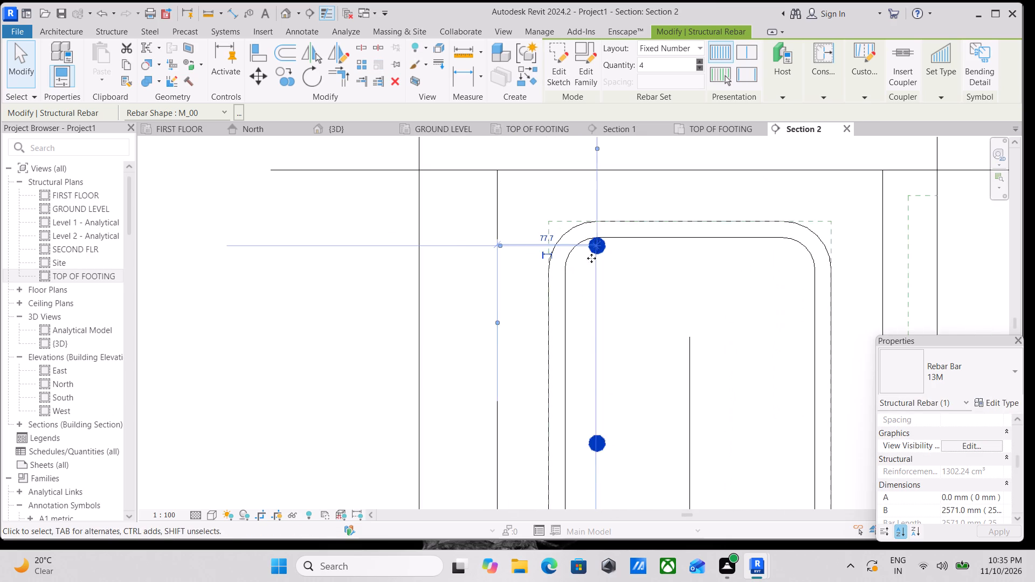
pyautogui.scroll(4, 591, 258)
pyautogui.moveTo(603, 245); pyautogui.dragTo(602, 282)
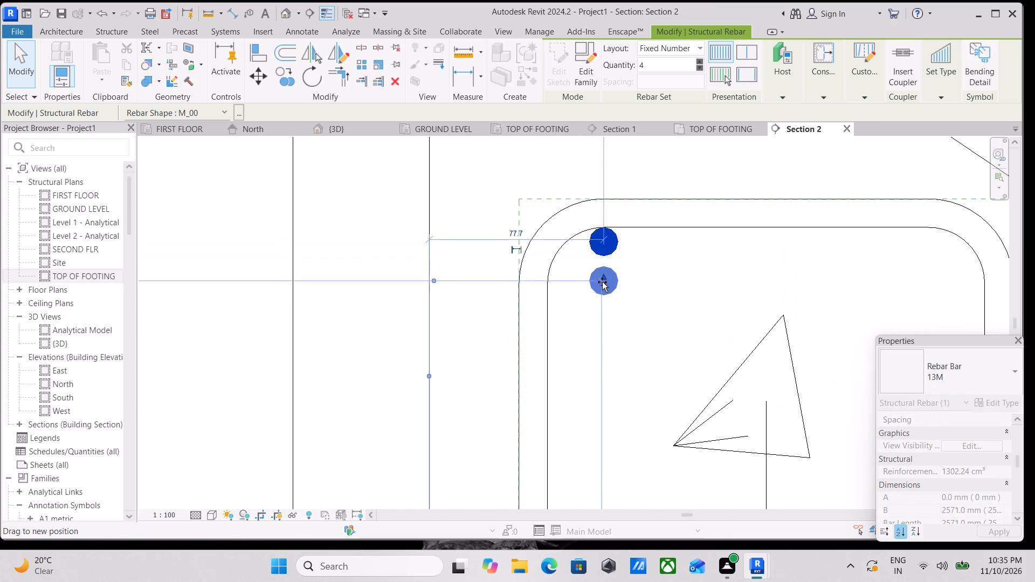
pyautogui.moveTo(602, 282); pyautogui.dragTo(602, 282)
pyautogui.scroll(-5, 603, 281)
pyautogui.moveTo(624, 340); pyautogui.dragTo(612, 235, button='middle')
pyautogui.scroll(-1, 613, 303)
pyautogui.scroll(1, 612, 235)
pyautogui.scroll(-4, 613, 286)
pyautogui.moveTo(613, 286); pyautogui.dragTo(615, 240, button='middle')
pyautogui.press('Escape')
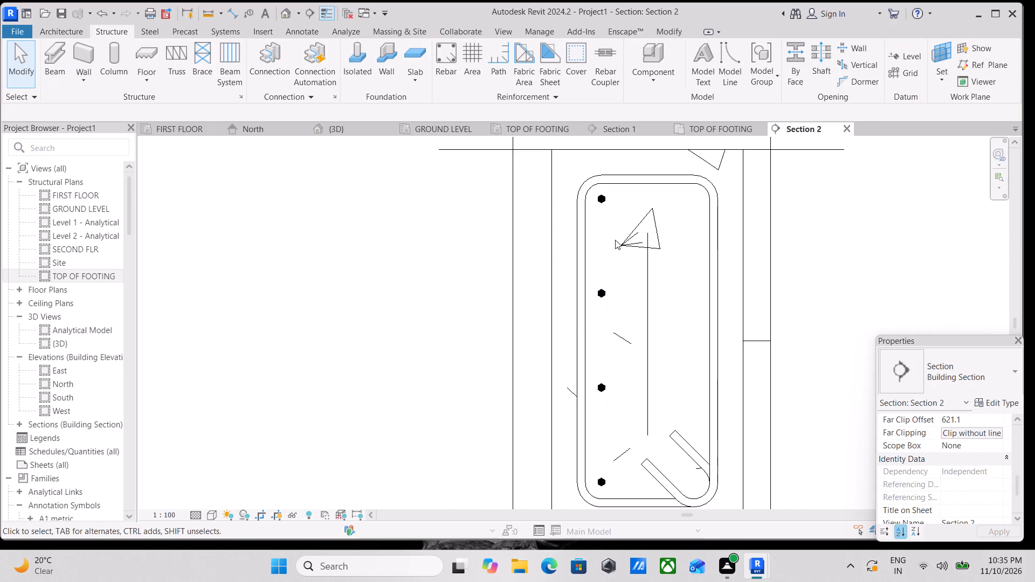
# Make the straight bar set show unobscured in the {3D} view through its view visibility states.
pyautogui.scroll(1, 615, 240)
pyautogui.click(598, 297)
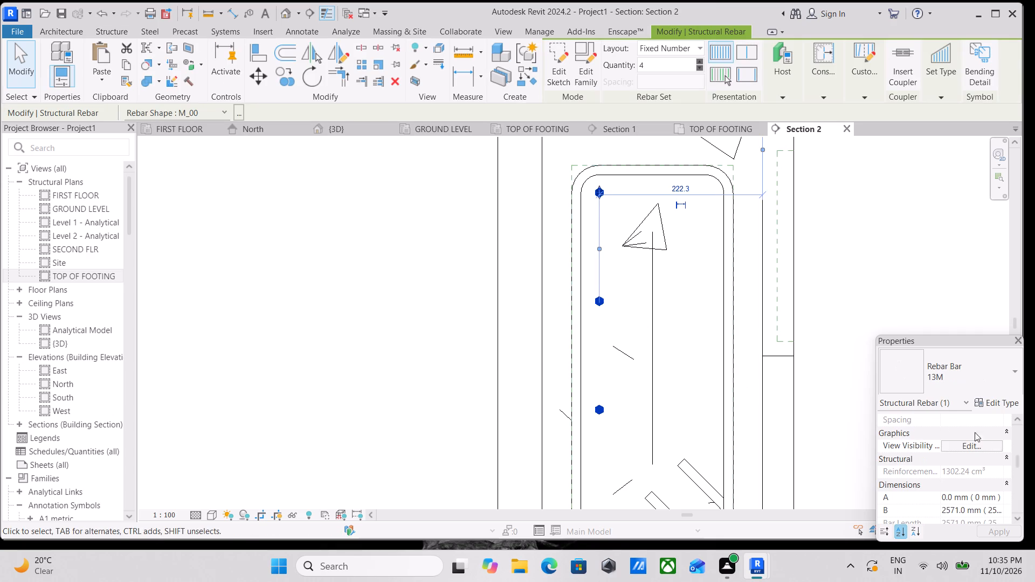
pyautogui.click(985, 445)
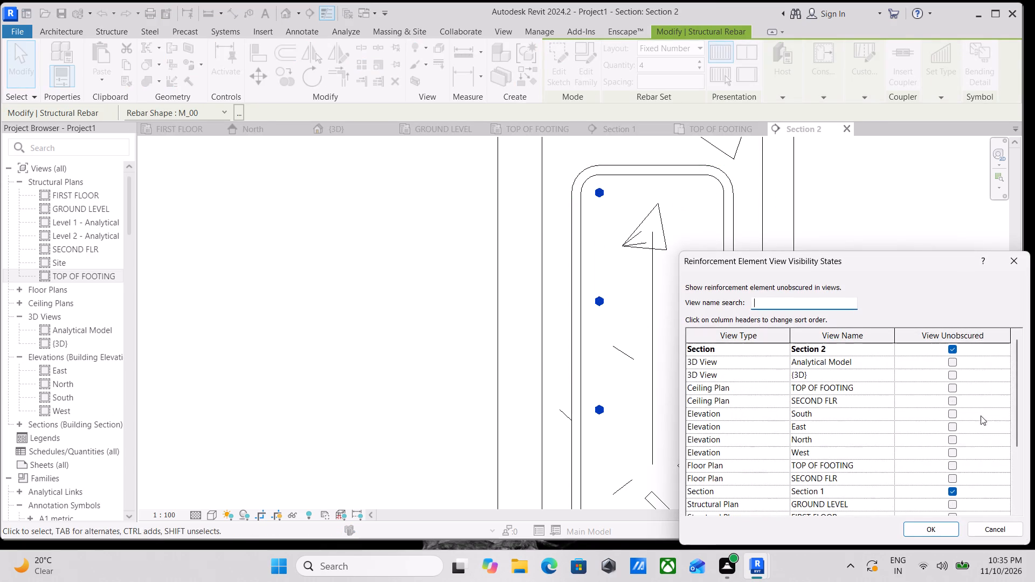
pyautogui.click(951, 376)
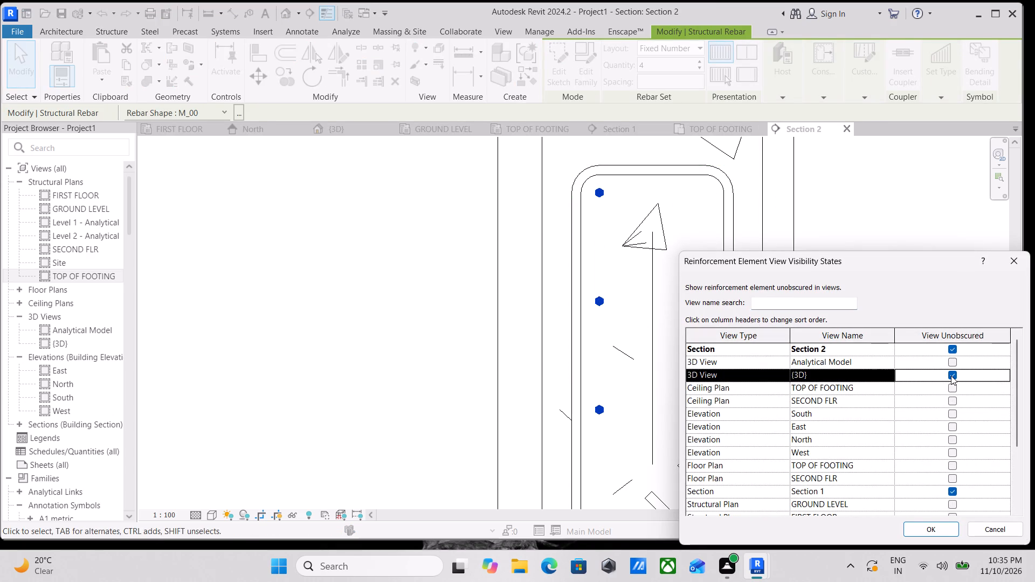
pyautogui.click(921, 529)
pyautogui.scroll(-4, 911, 519)
pyautogui.moveTo(637, 373); pyautogui.dragTo(615, 322, button='middle')
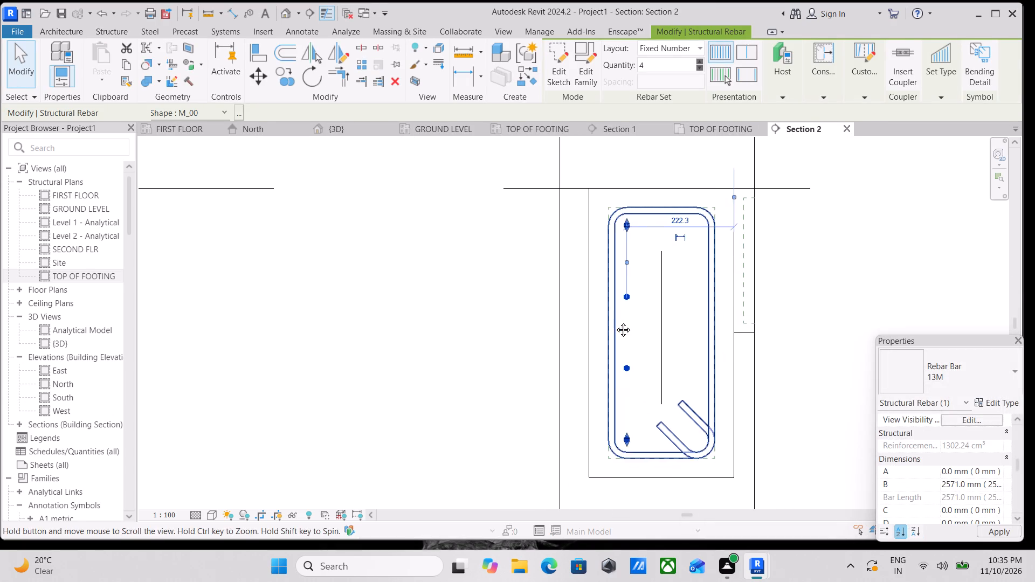
pyautogui.moveTo(615, 322); pyautogui.dragTo(615, 321, button='middle')
pyautogui.press('Escape')
# Mirror a copy of the four-bar set about the beam's vertical centreline to the opposite side of the stirrup.
pyautogui.scroll(2, 638, 432)
pyautogui.click(622, 446)
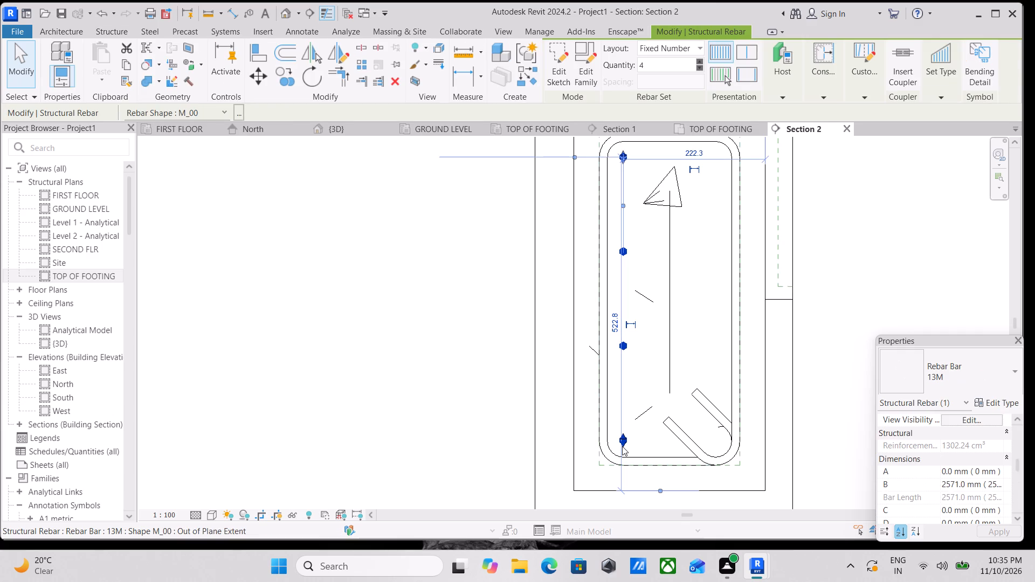
pyautogui.write('dm')
pyautogui.click(675, 455)
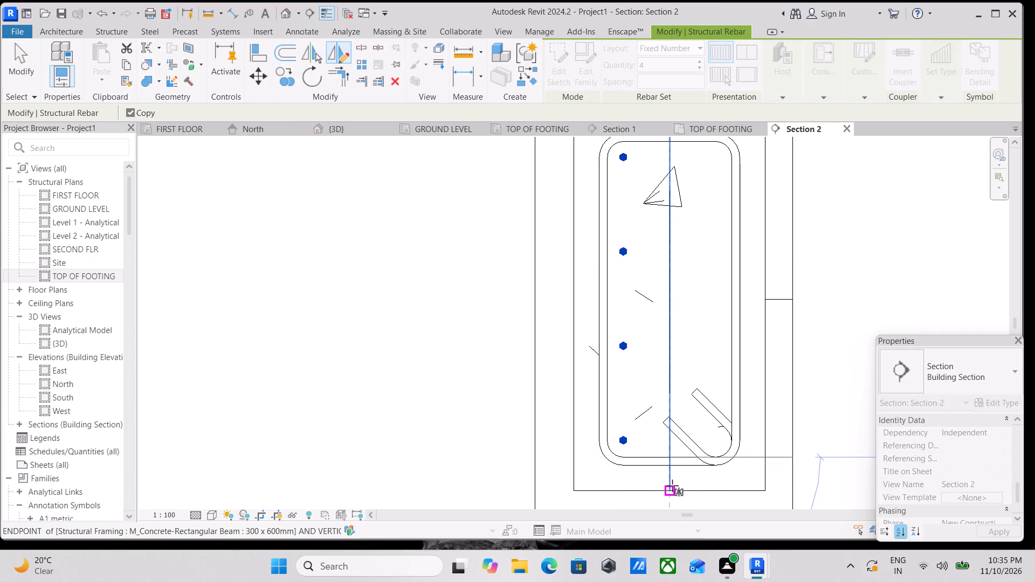
pyautogui.click(672, 486)
pyautogui.scroll(-2, 672, 486)
pyautogui.press('Escape')
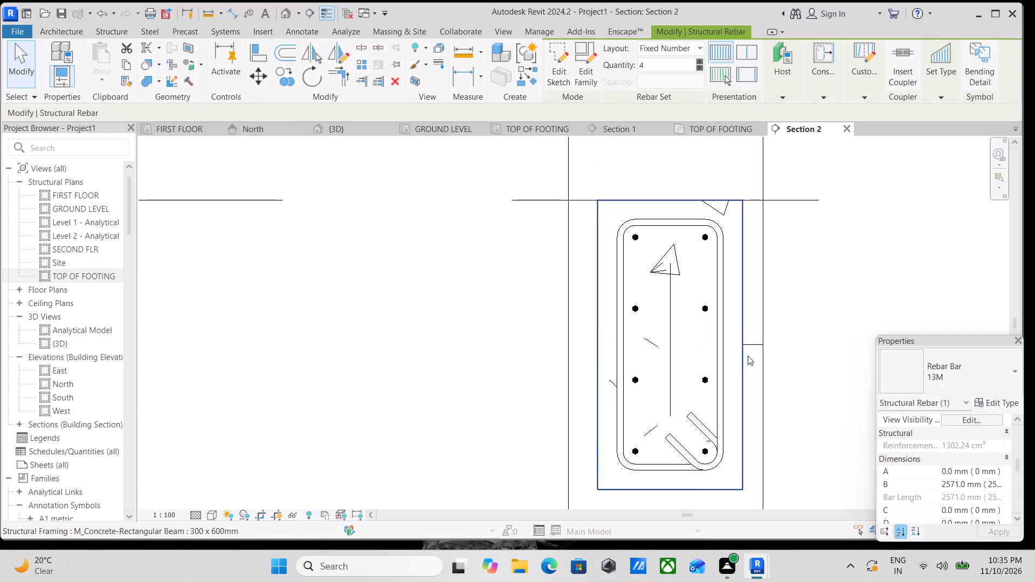
pyautogui.scroll(3, 751, 322)
pyautogui.press('Escape')
# Check the mirrored bar set's view visibility states for the {3D} view.
pyautogui.click(685, 302)
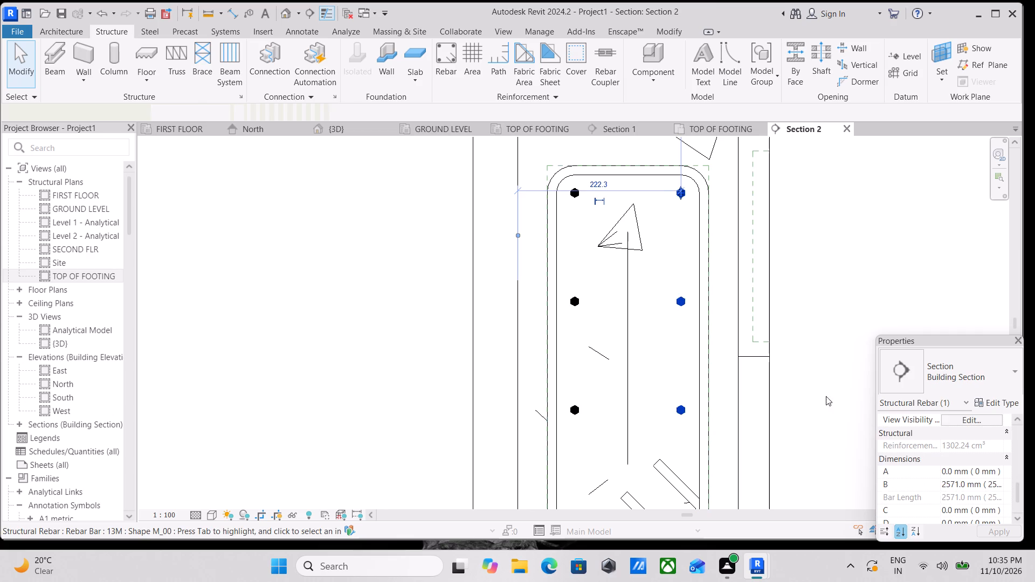
pyautogui.click(946, 418)
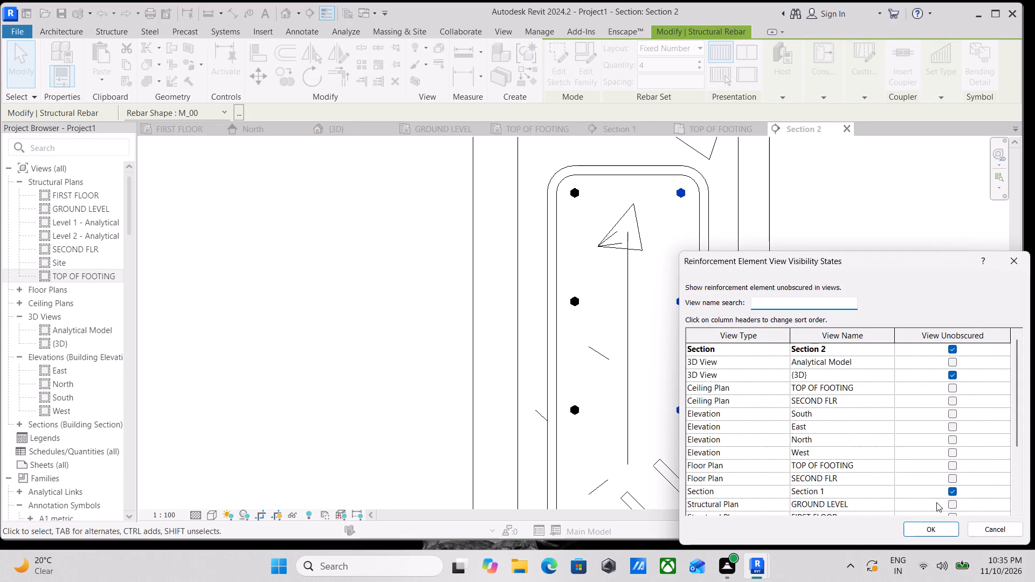
pyautogui.click(933, 527)
pyautogui.scroll(-3, 858, 464)
pyautogui.moveTo(798, 429); pyautogui.dragTo(763, 413, button='middle')
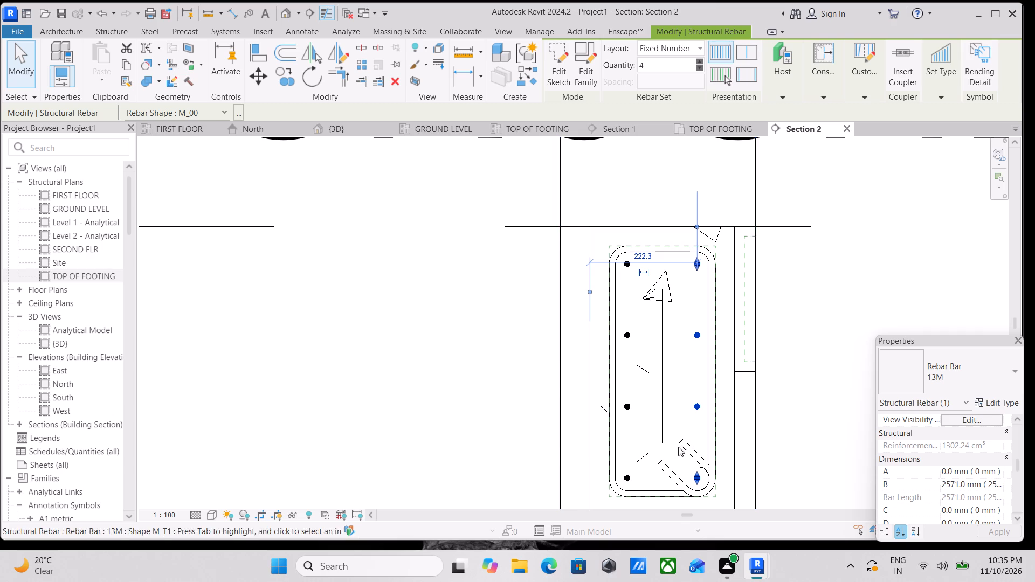
pyautogui.scroll(-3, 686, 444)
pyautogui.scroll(3, 684, 351)
pyautogui.moveTo(685, 336); pyautogui.dragTo(610, 350, button='middle')
pyautogui.scroll(2, 610, 350)
pyautogui.press('Escape')
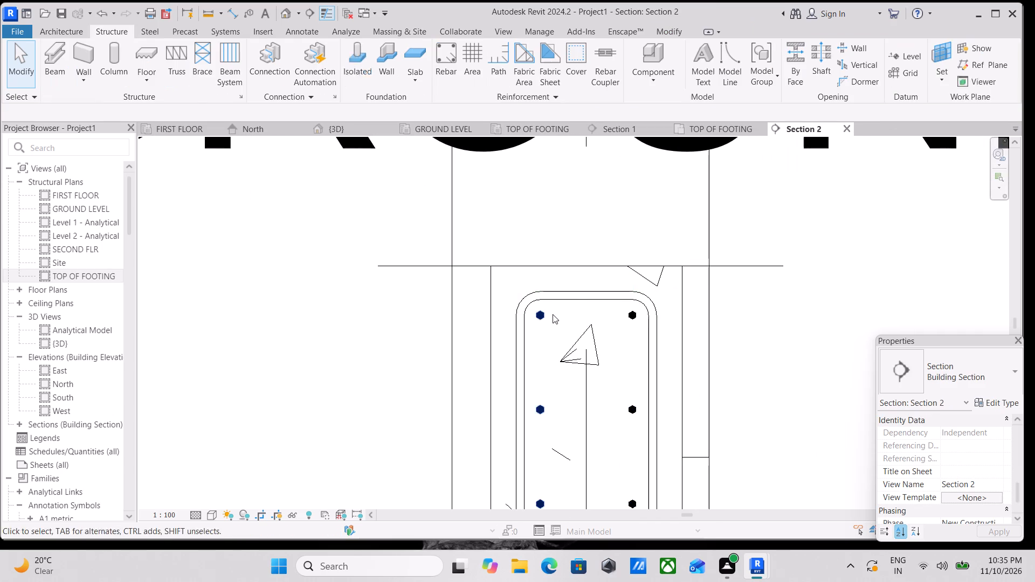
# Examine the selected stirrup set and the arrangement of the longitudinal bars within the beam cross-section.
pyautogui.click(576, 296)
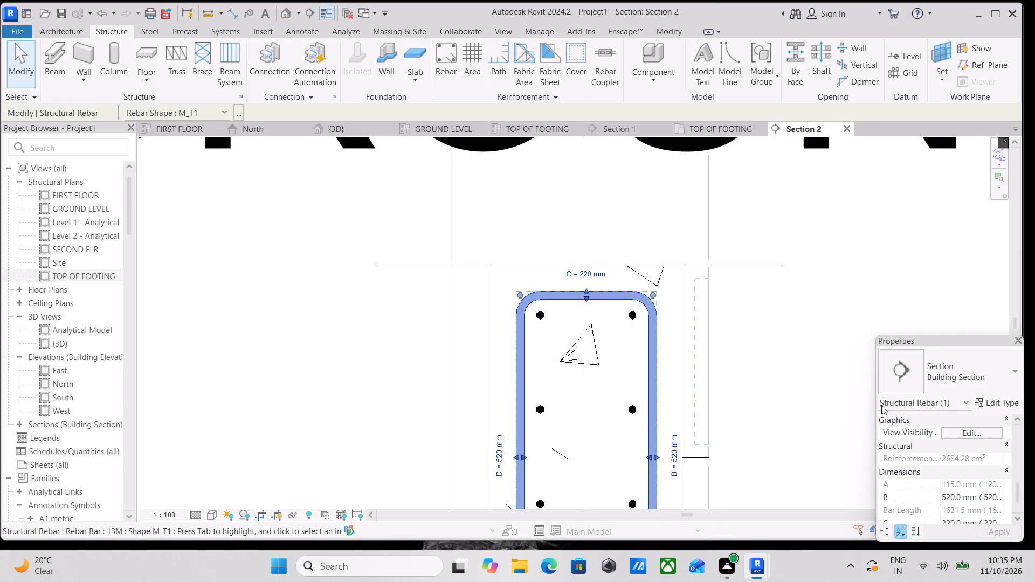
pyautogui.scroll(-3, 982, 413)
pyautogui.scroll(-2, 910, 431)
pyautogui.press('Escape')
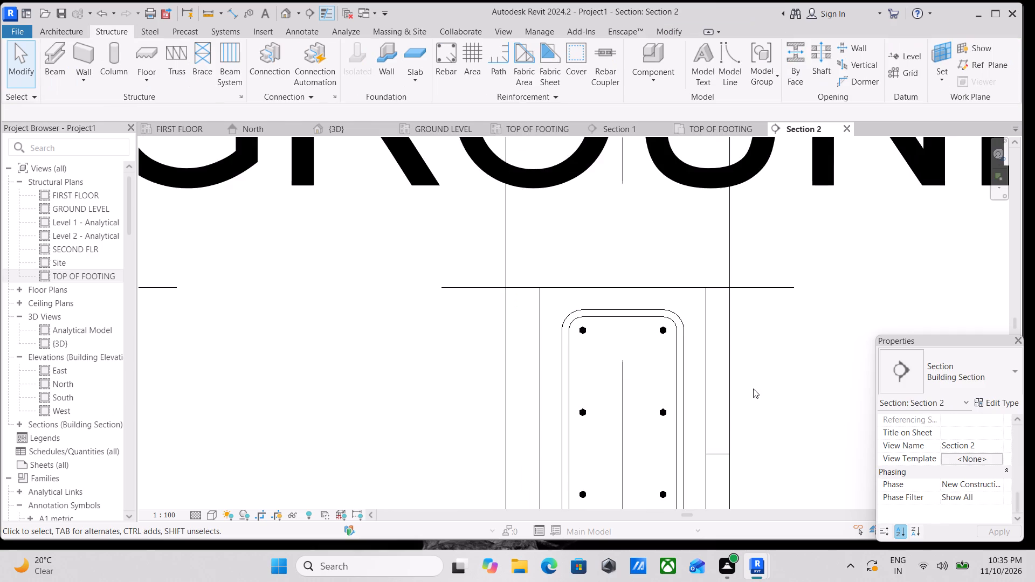
pyautogui.scroll(-2, 753, 389)
pyautogui.moveTo(747, 382); pyautogui.dragTo(717, 298, button='middle')
pyautogui.moveTo(674, 380); pyautogui.dragTo(657, 301, button='middle')
pyautogui.scroll(3, 590, 414)
pyautogui.click(586, 369)
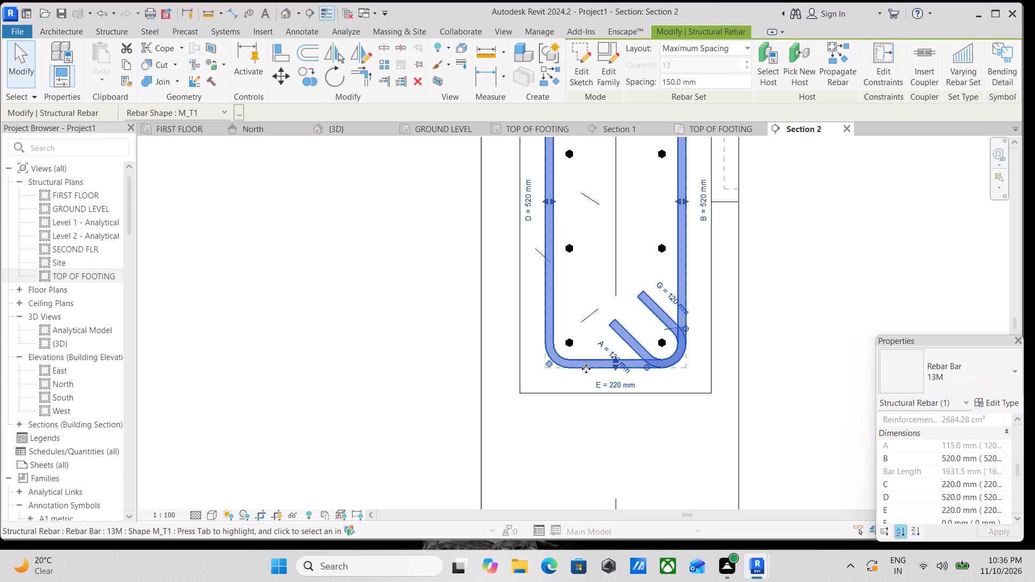
pyautogui.scroll(-1, 613, 348)
pyautogui.scroll(-1, 650, 240)
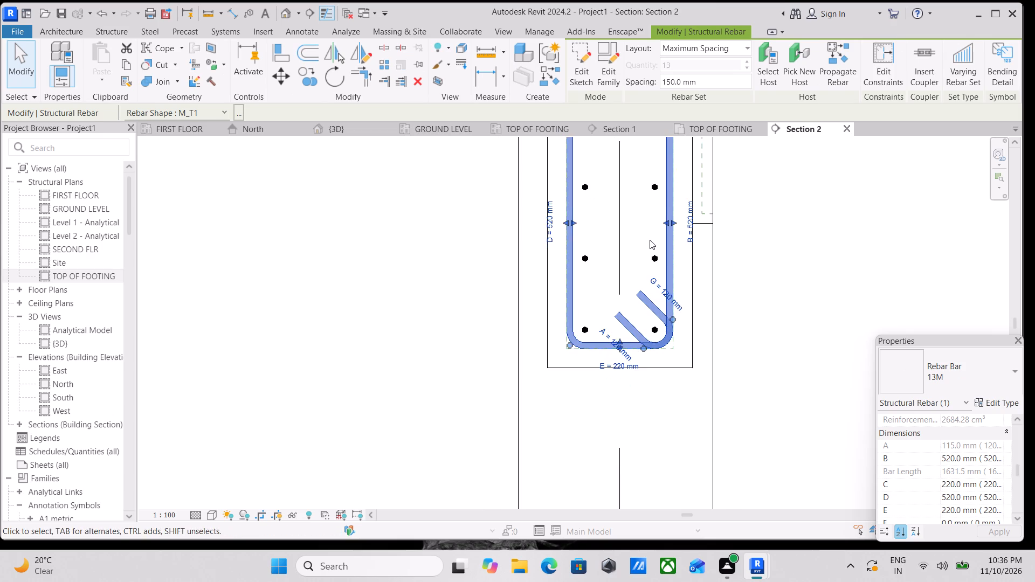
# Examine the beam's reinforced cross-section and check the bar type options available for the stirrup set.
pyautogui.moveTo(650, 245); pyautogui.dragTo(611, 369, button='middle')
pyautogui.scroll(-3, 605, 310)
pyautogui.moveTo(604, 313); pyautogui.dragTo(591, 363, button='middle')
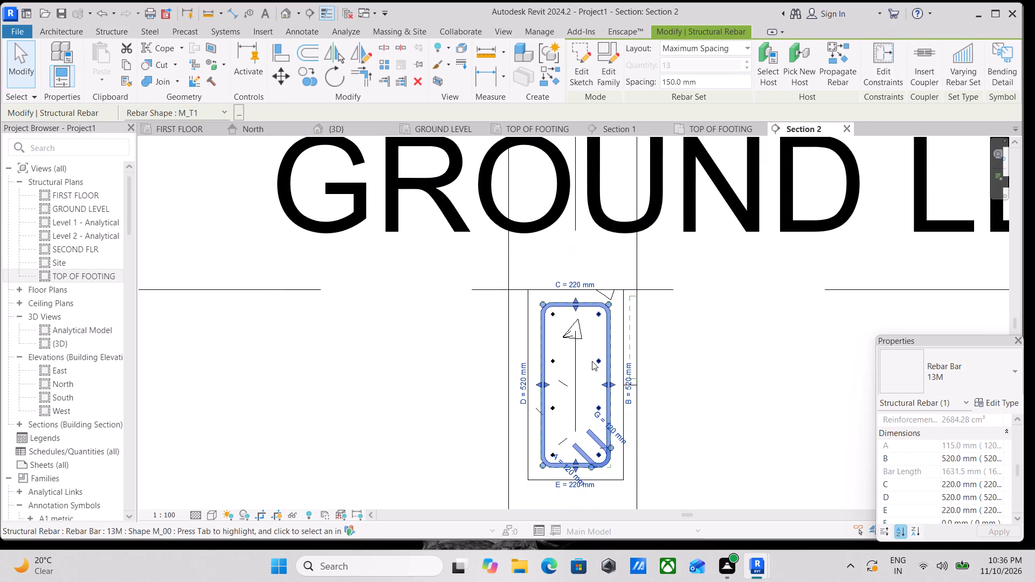
pyautogui.press('Escape')
pyautogui.scroll(4, 627, 280)
pyautogui.scroll(-1, 583, 340)
pyautogui.moveTo(583, 341); pyautogui.dragTo(554, 371, button='middle')
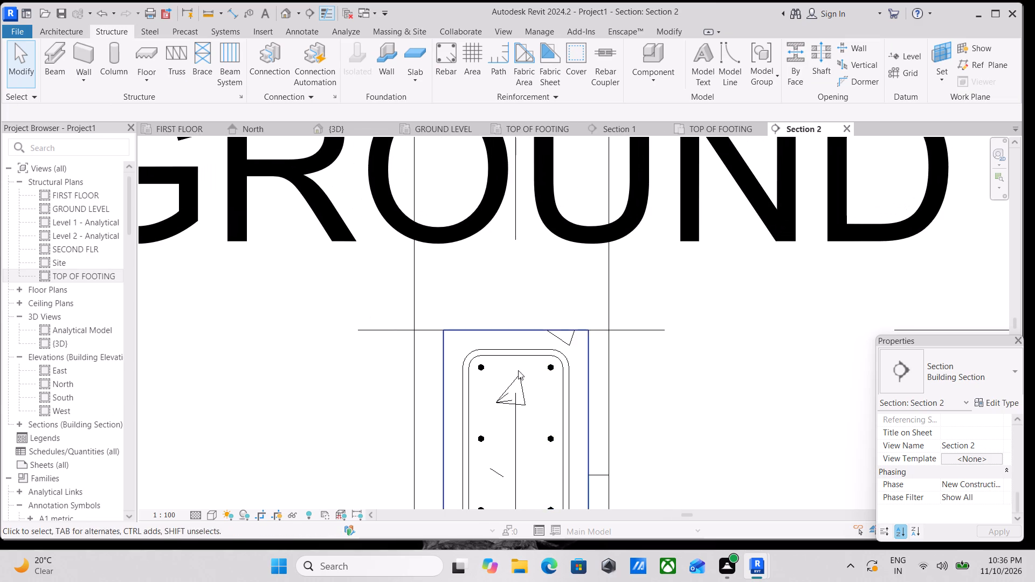
pyautogui.scroll(-3, 522, 364)
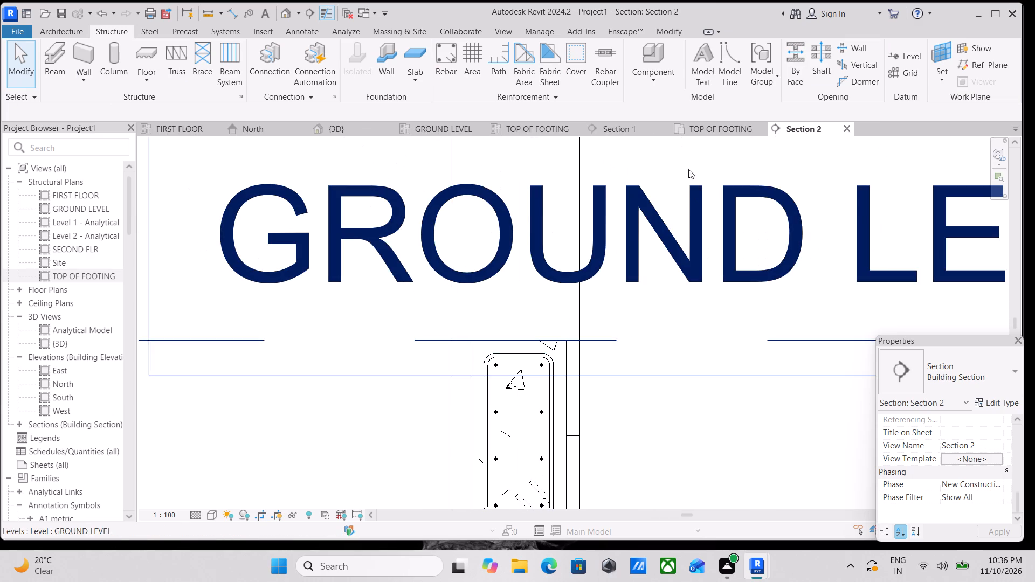
pyautogui.click(527, 352)
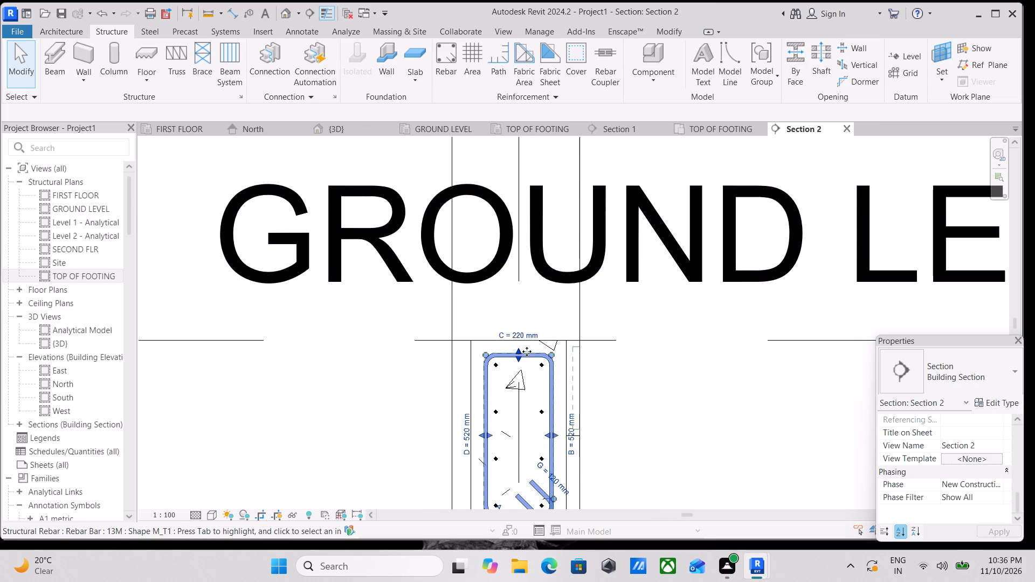
pyautogui.click(993, 374)
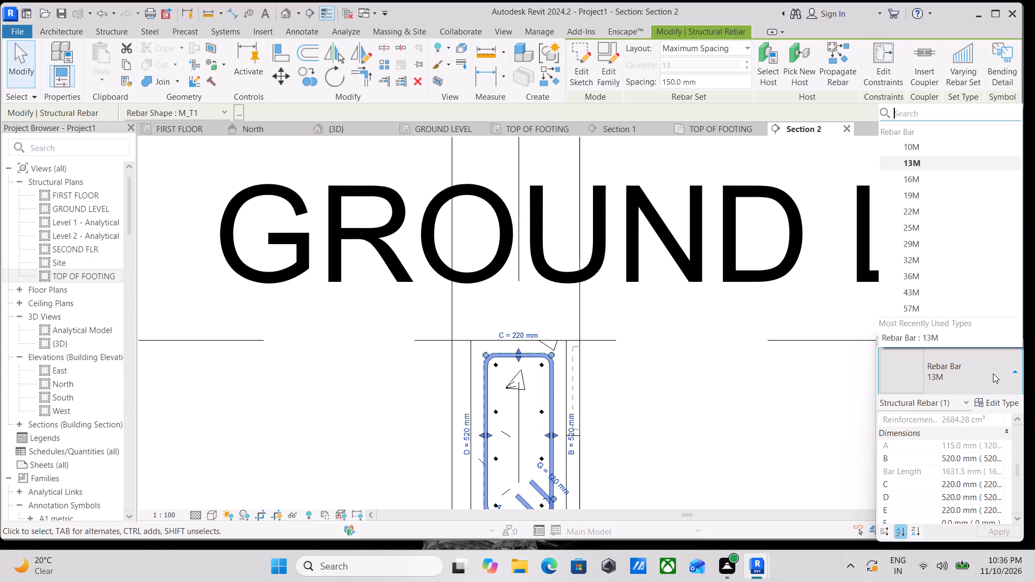
pyautogui.click(993, 373)
pyautogui.scroll(1, 503, 369)
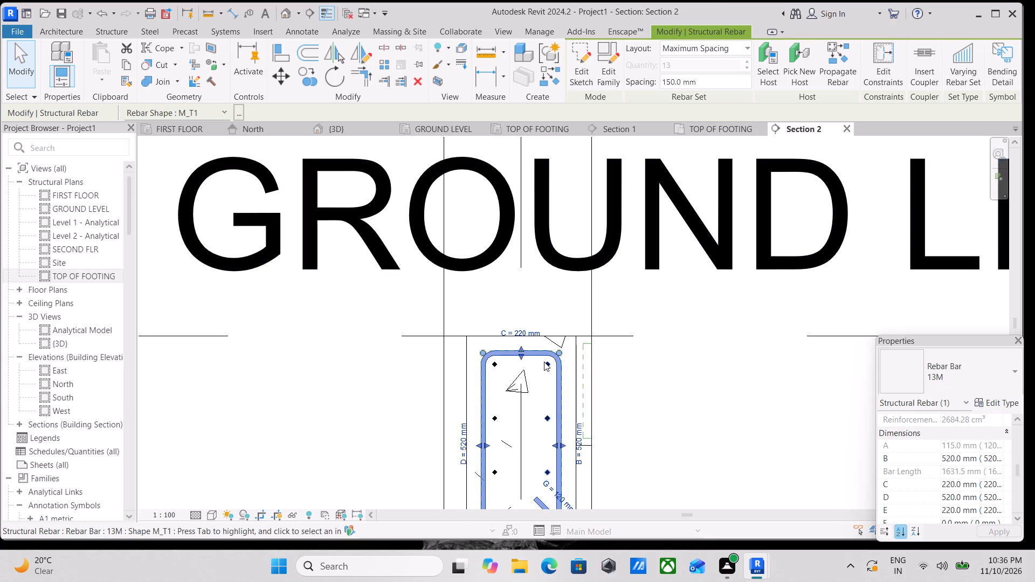
pyautogui.press('Escape')
pyautogui.scroll(-1, 544, 362)
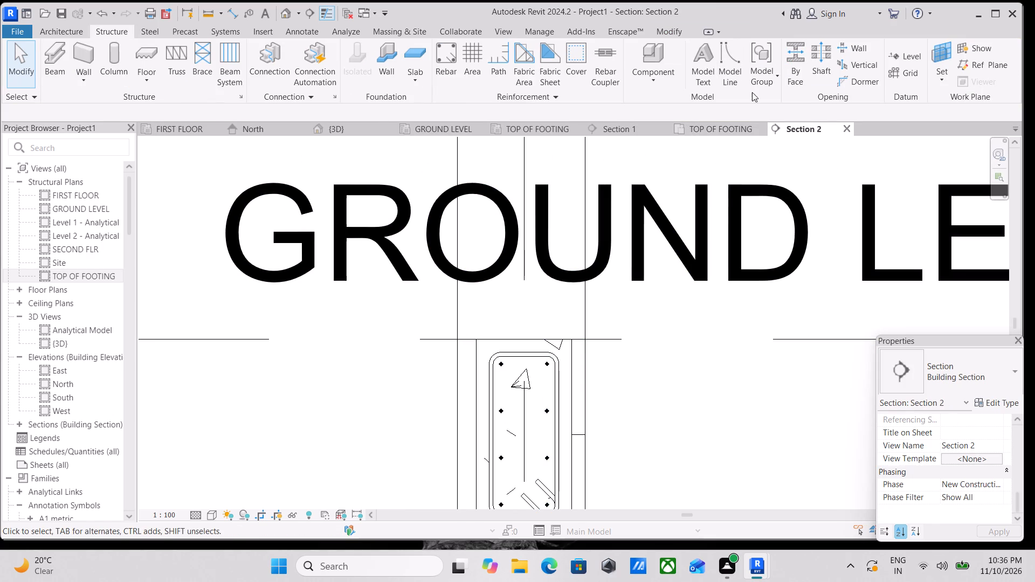
# Open the {3D} view and examine the finished rebar cage in the grid A beam between grids 1 and 2.
pyautogui.click(537, 124)
pyautogui.click(328, 134)
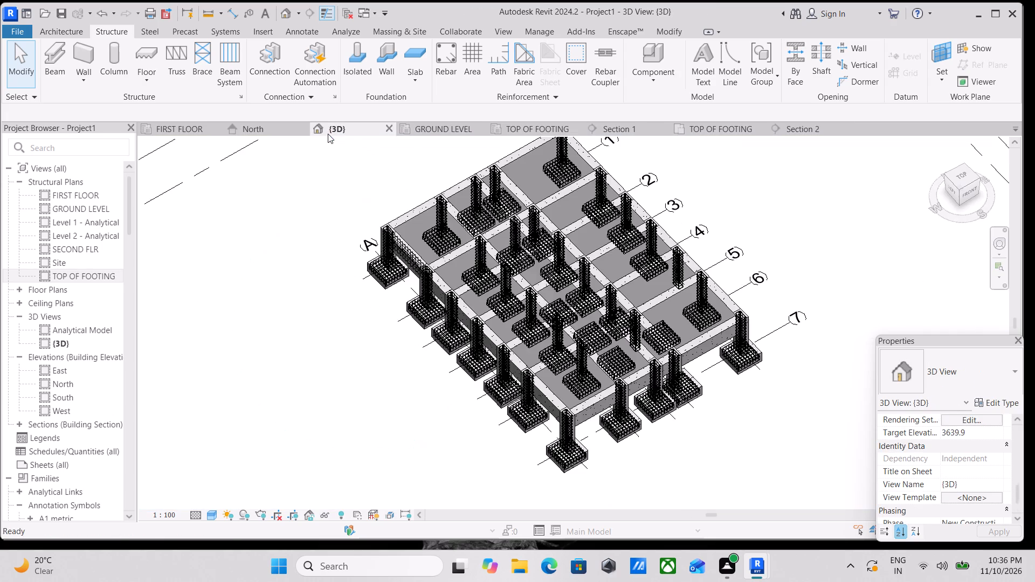
pyautogui.scroll(3, 549, 274)
pyautogui.moveTo(541, 273); pyautogui.dragTo(471, 230, button='middle')
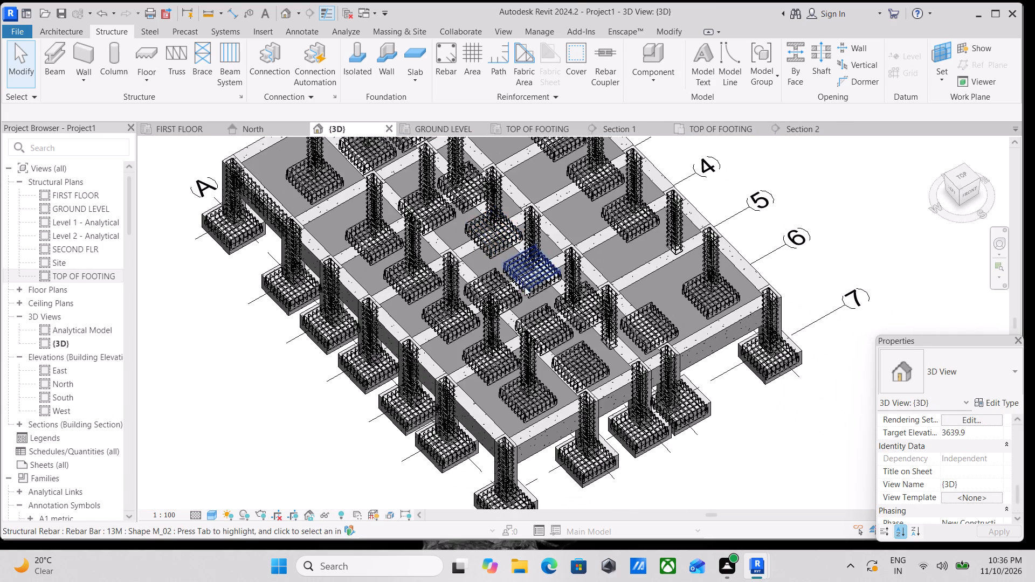
pyautogui.keyDown('shift'); pyautogui.moveTo(529, 299); pyautogui.dragTo(492, 231, button='middle'); pyautogui.keyUp('shift')
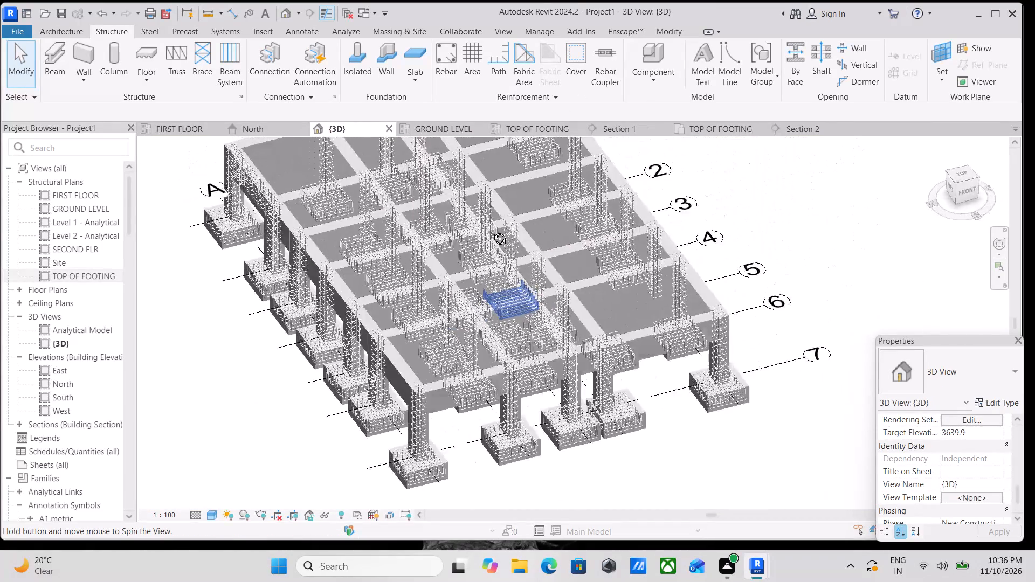
pyautogui.keyDown('shift'); pyautogui.moveTo(492, 231); pyautogui.dragTo(224, 150, button='middle'); pyautogui.keyUp('shift')
pyautogui.scroll(1, 251, 157)
pyautogui.scroll(-4, 251, 157)
pyautogui.moveTo(285, 210); pyautogui.dragTo(440, 175, button='middle')
pyautogui.moveTo(398, 234); pyautogui.dragTo(409, 235, button='middle')
pyautogui.moveTo(325, 216); pyautogui.dragTo(423, 214, button='middle')
pyautogui.scroll(1, 415, 214)
pyautogui.moveTo(389, 188); pyautogui.dragTo(539, 168, button='middle')
pyautogui.moveTo(445, 181); pyautogui.dragTo(461, 234, button='middle')
pyautogui.moveTo(450, 214); pyautogui.dragTo(472, 255, button='middle')
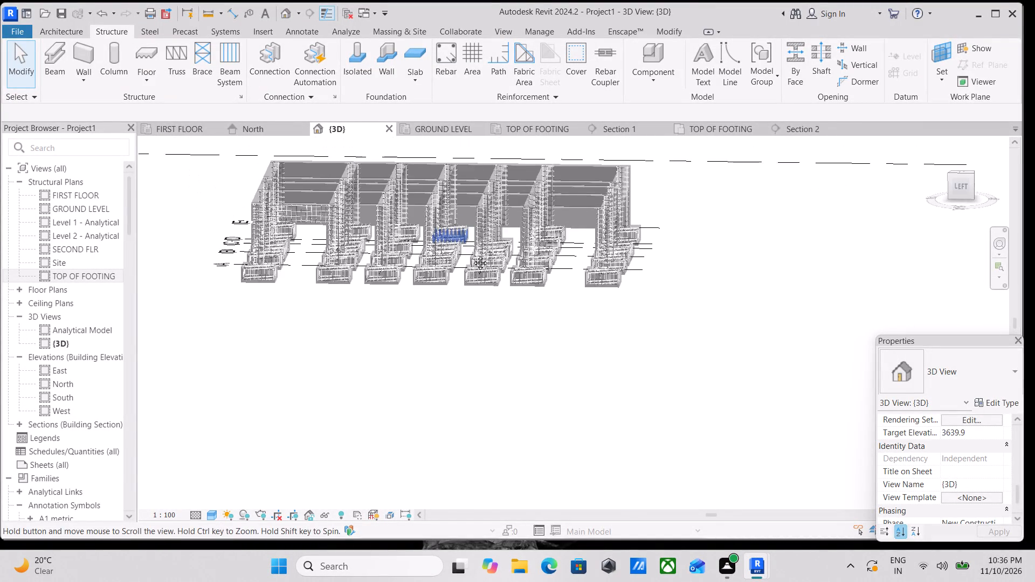
pyautogui.moveTo(472, 255); pyautogui.dragTo(474, 261, button='middle')
pyautogui.keyDown('shift'); pyautogui.moveTo(445, 235); pyautogui.dragTo(464, 288, button='middle'); pyautogui.keyUp('shift')
pyautogui.keyDown('shift'); pyautogui.moveTo(393, 261); pyautogui.dragTo(453, 274, button='middle'); pyautogui.keyUp('shift')
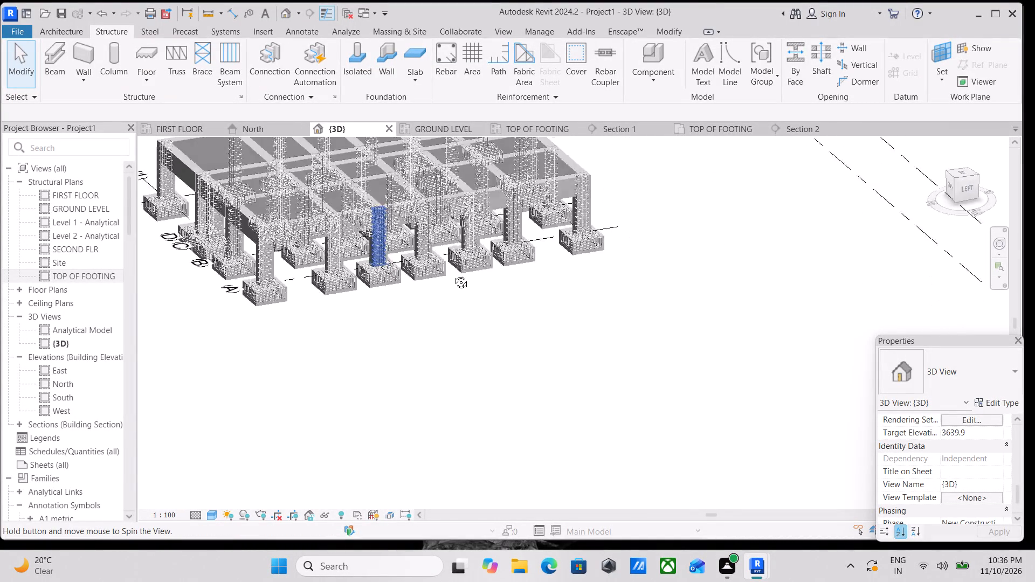
pyautogui.keyDown('shift'); pyautogui.moveTo(453, 274); pyautogui.dragTo(463, 279, button='middle'); pyautogui.keyUp('shift')
pyautogui.moveTo(356, 263); pyautogui.dragTo(491, 337, button='middle')
pyautogui.scroll(4, 394, 280)
pyautogui.scroll(2, 275, 184)
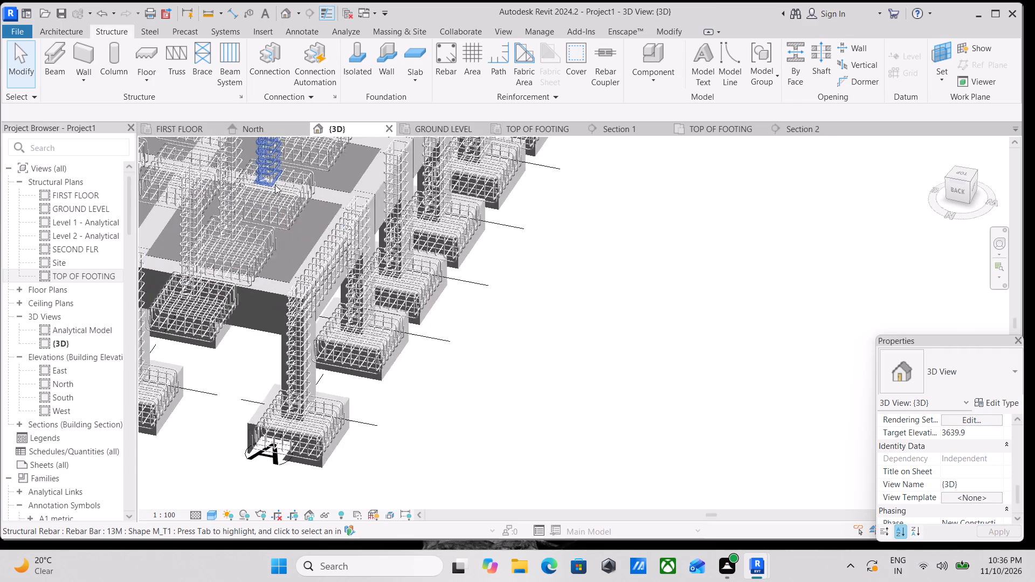
pyautogui.scroll(5, 275, 185)
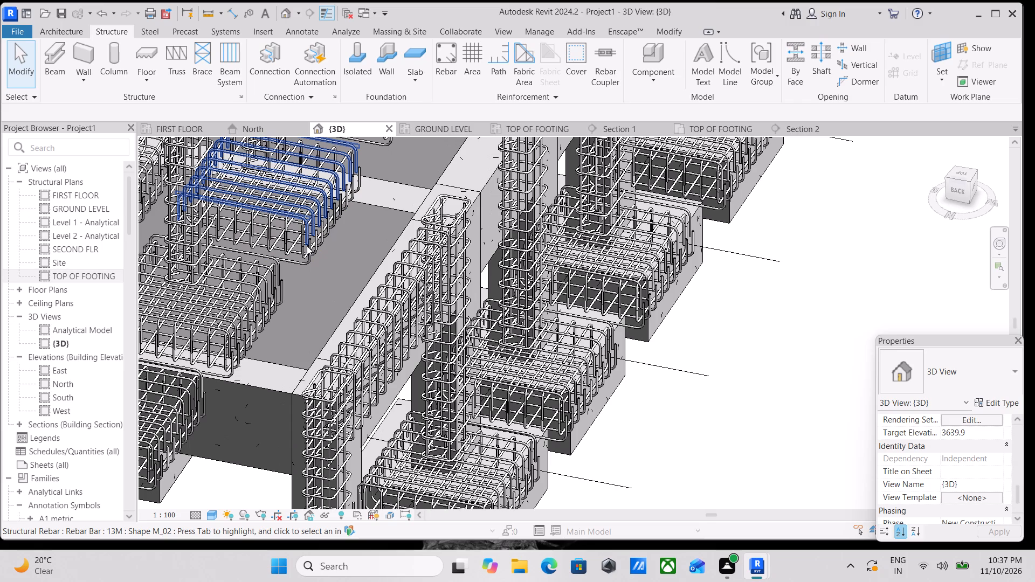
pyautogui.scroll(1, 422, 288)
pyautogui.scroll(3, 374, 294)
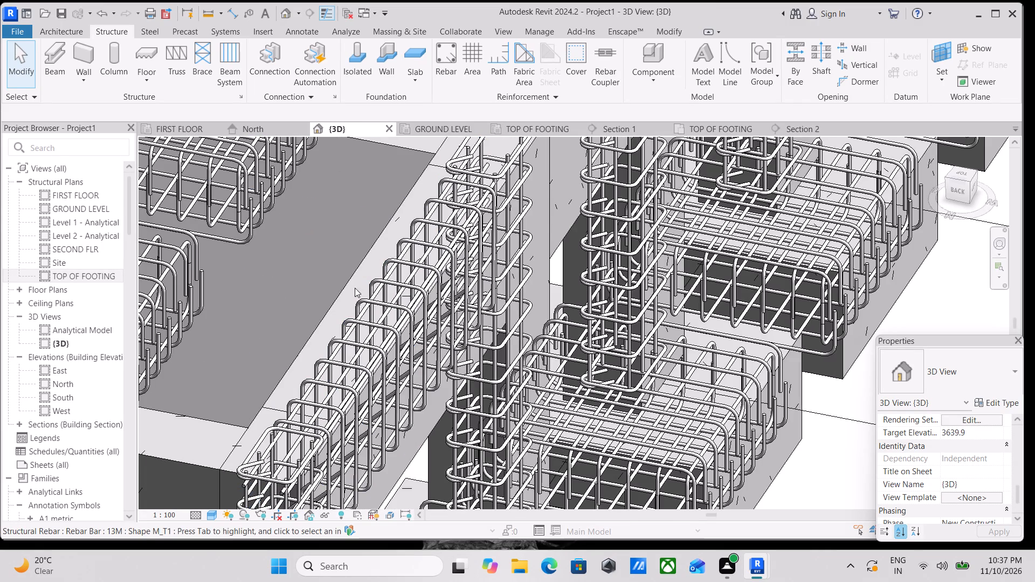
# Propagate the rebar of the grid A beam between grids 1 and 2 to the next three grid A beams, up to grid 5.
pyautogui.click(342, 299)
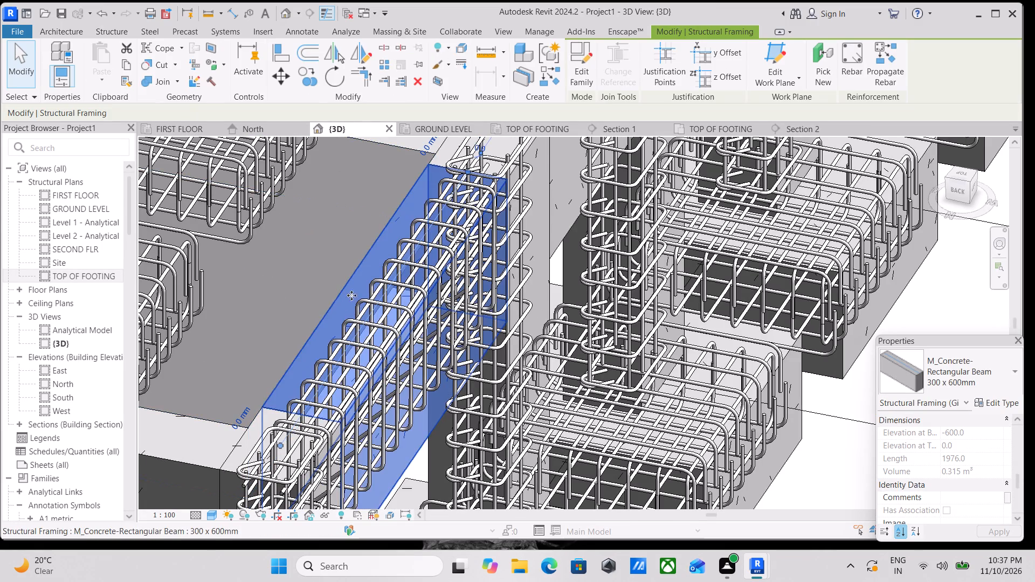
pyautogui.scroll(-6, 383, 282)
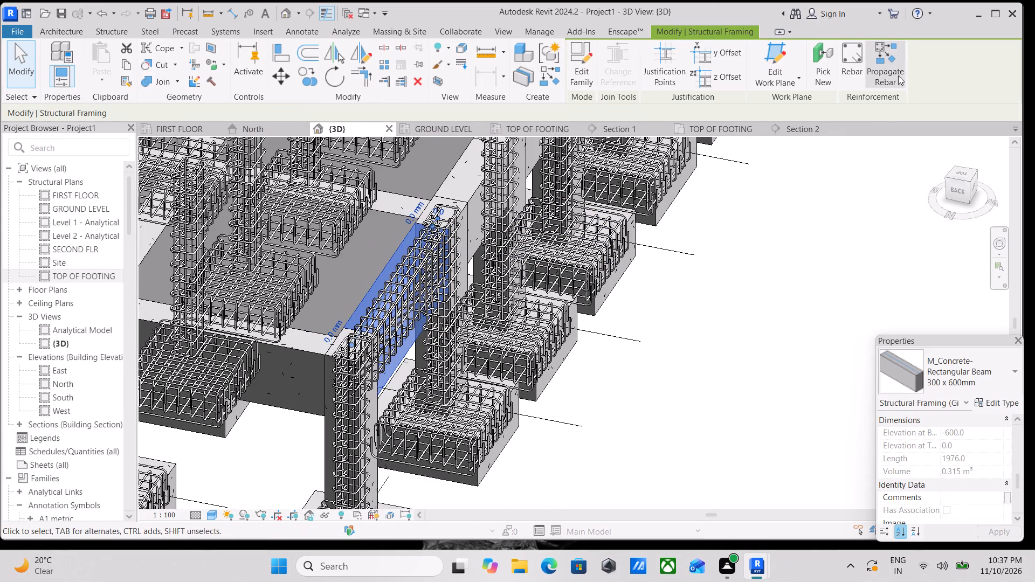
pyautogui.click(899, 67)
pyautogui.scroll(1, 467, 223)
pyautogui.moveTo(467, 223); pyautogui.dragTo(487, 305, button='middle')
pyautogui.click(489, 282)
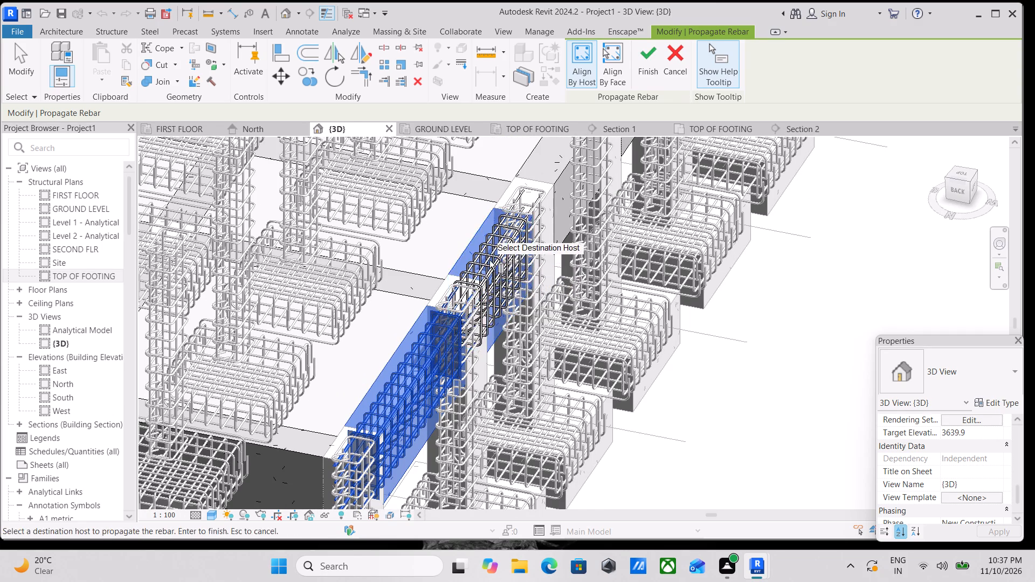
pyautogui.moveTo(489, 261); pyautogui.dragTo(473, 348, button='middle')
pyautogui.click(540, 259)
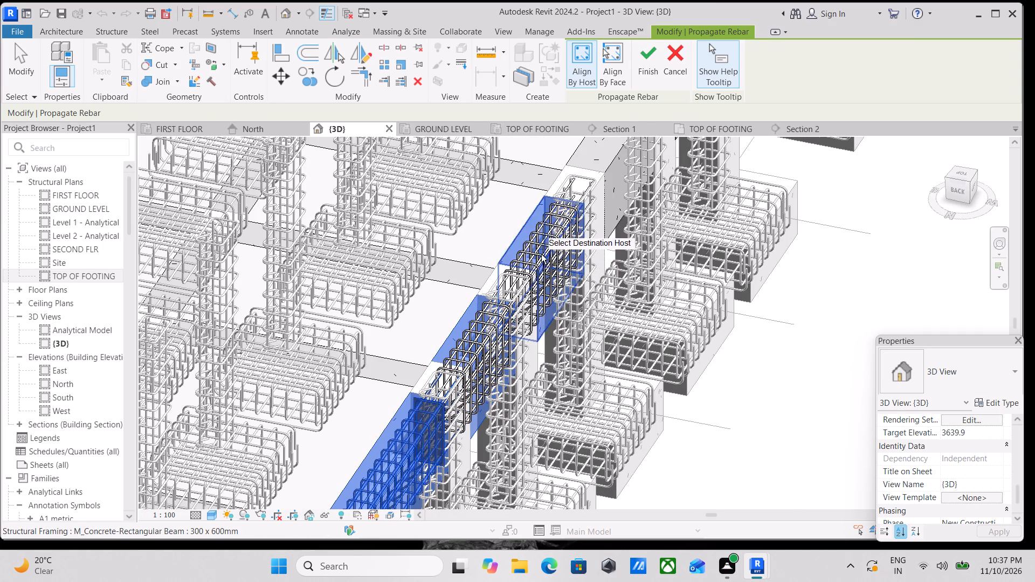
pyautogui.moveTo(541, 257); pyautogui.dragTo(514, 377, button='middle')
pyautogui.scroll(1, 534, 352)
pyautogui.click(590, 281)
pyautogui.click(610, 581)
pyautogui.click(610, 581)
# Add the last two grid A beams, between grids 5 and 7, as destination hosts for the propagated rebar.
pyautogui.scroll(-4, 610, 581)
pyautogui.moveTo(608, 581); pyautogui.dragTo(527, 581, button='middle')
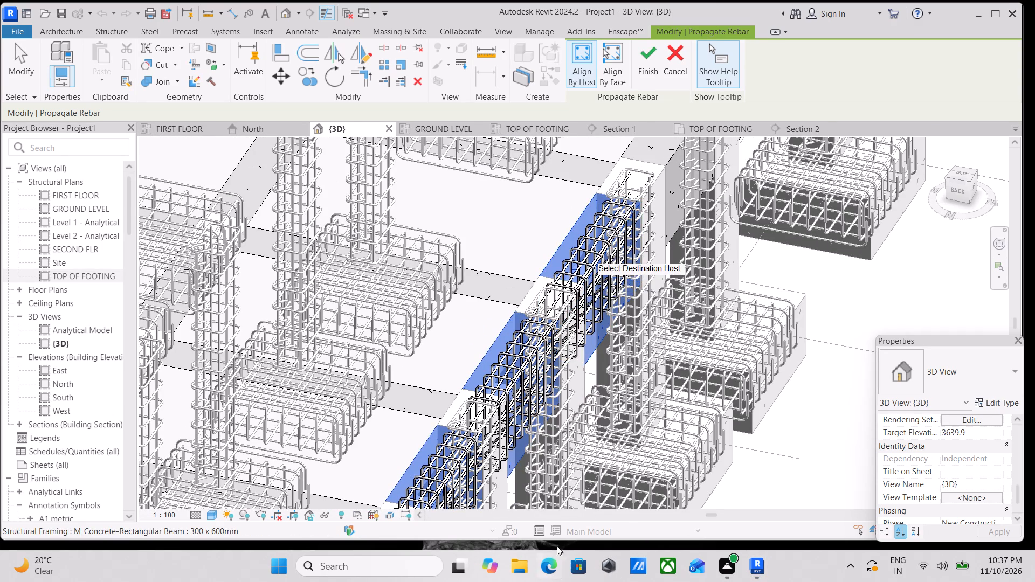
pyautogui.scroll(-2, 617, 448)
pyautogui.moveTo(576, 492); pyautogui.dragTo(550, 528, button='middle')
pyautogui.scroll(2, 661, 214)
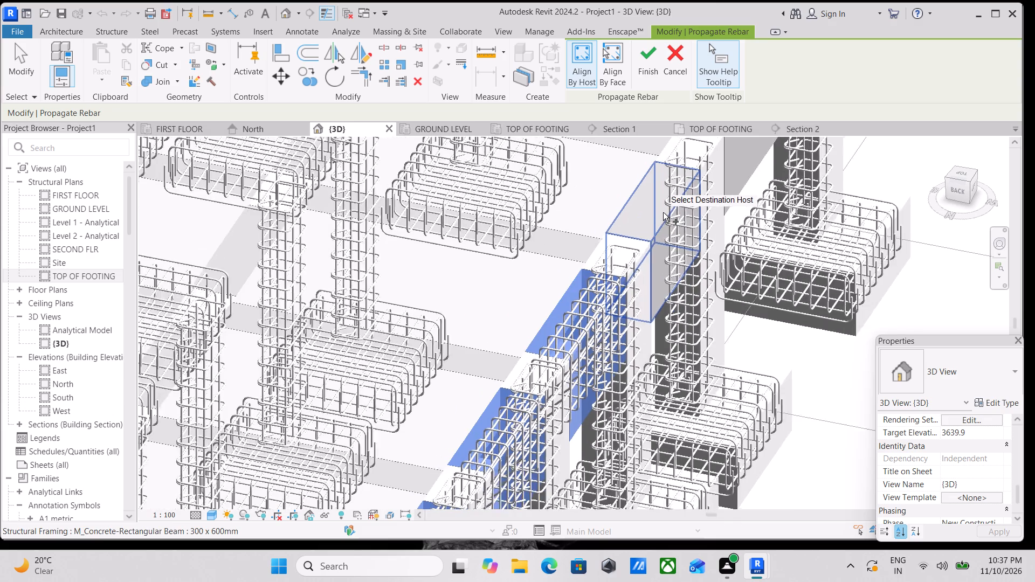
pyautogui.scroll(1, 663, 212)
pyautogui.click(648, 232)
pyautogui.click(650, 245)
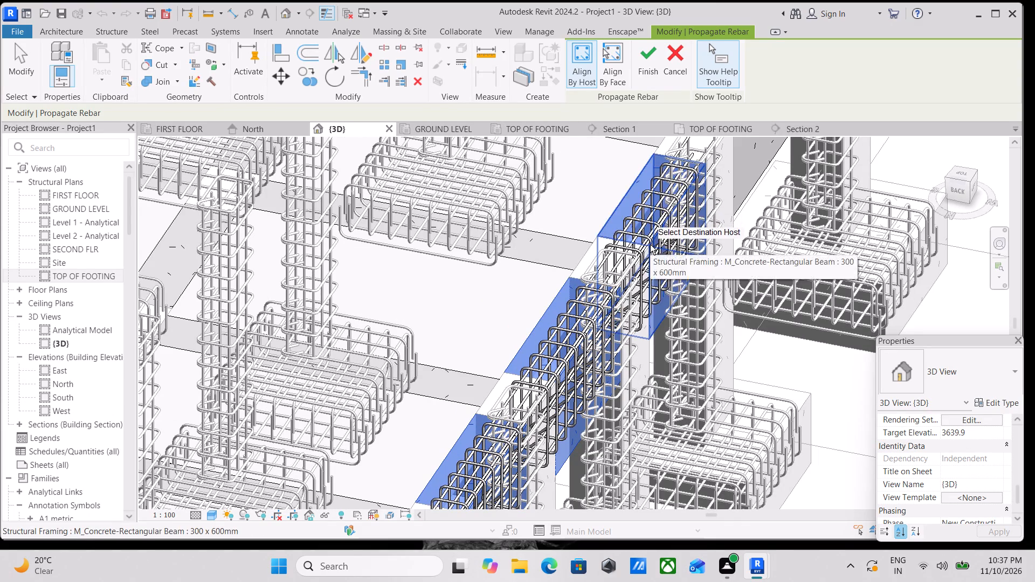
pyautogui.moveTo(650, 246); pyautogui.dragTo(601, 420, button='middle')
pyautogui.click(691, 285)
# Add the grid 7 beam between grids A and B as a destination host for the propagated rebar.
pyautogui.scroll(-4, 691, 285)
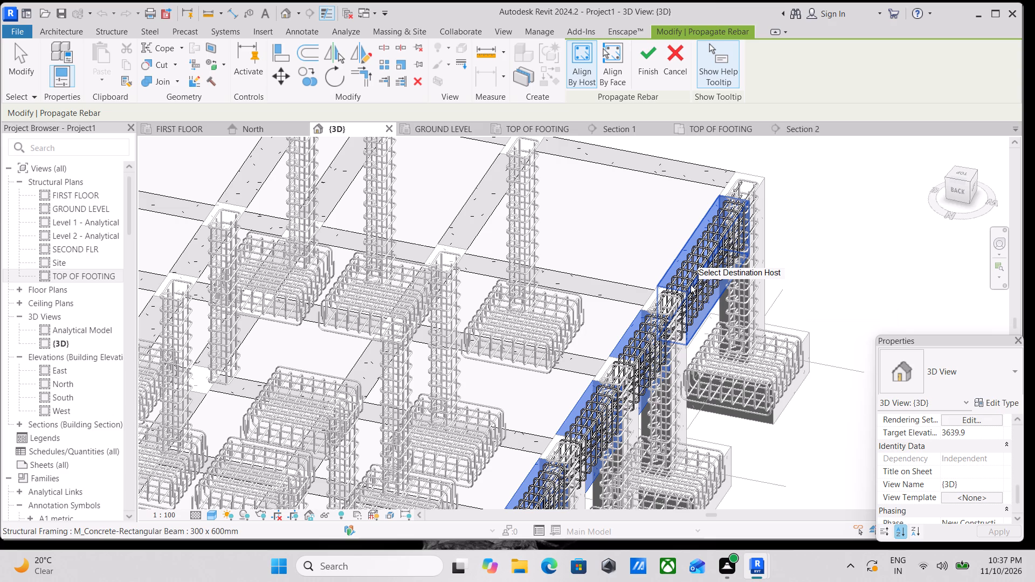
pyautogui.scroll(-3, 656, 273)
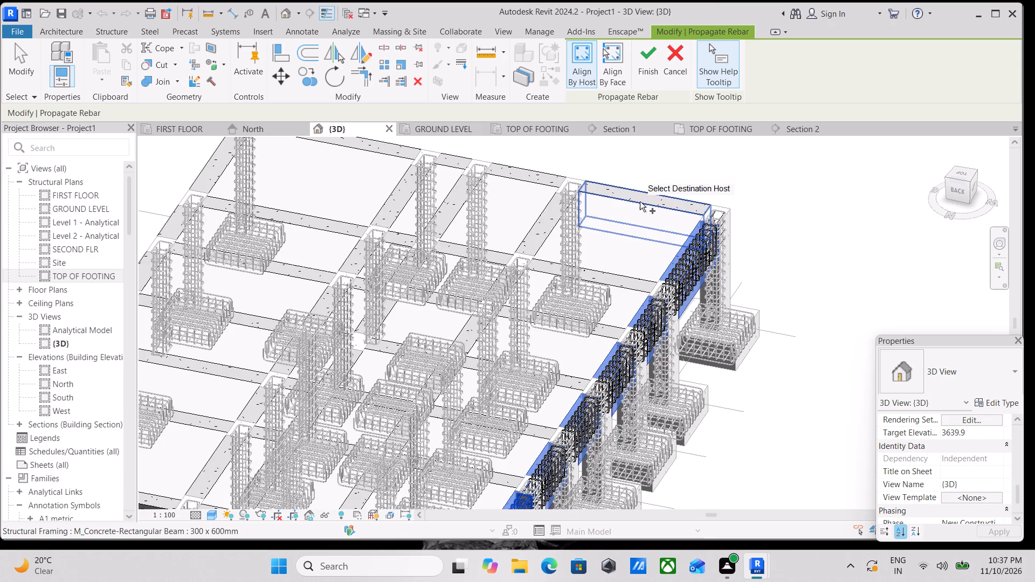
pyautogui.click(640, 201)
# Add the two grid B beams between grids 7 and 5 as destination hosts for the propagated rebar.
pyautogui.scroll(-2, 634, 201)
pyautogui.moveTo(638, 209); pyautogui.dragTo(686, 256, button='middle')
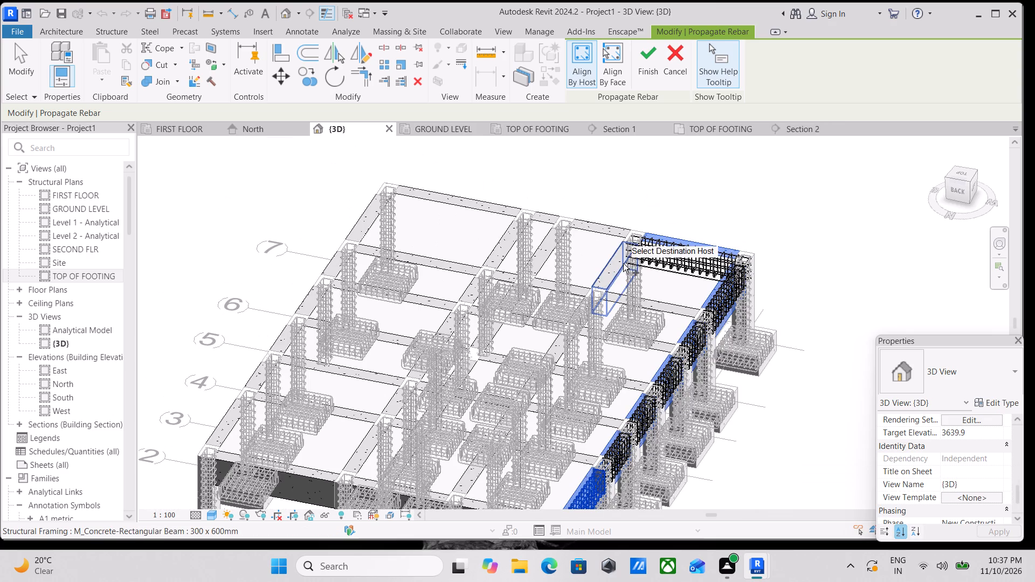
pyautogui.click(623, 265)
pyautogui.scroll(6, 575, 331)
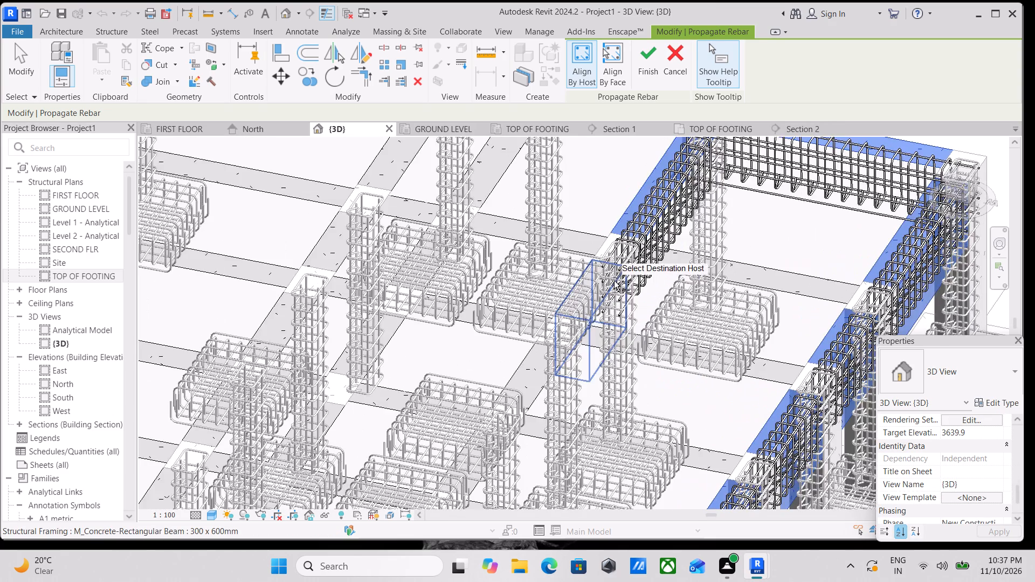
pyautogui.scroll(3, 613, 283)
pyautogui.click(610, 286)
# Add the four grid B beams between grids 1 and 5 as destination hosts for the propagated rebar.
pyautogui.scroll(-6, 610, 286)
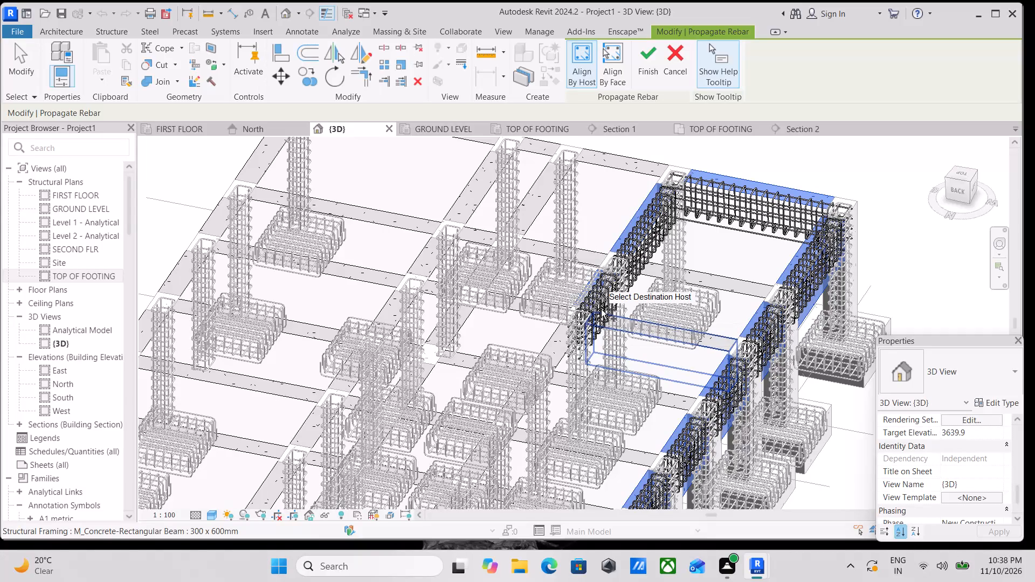
pyautogui.scroll(-3, 601, 309)
pyautogui.moveTo(604, 304); pyautogui.dragTo(671, 209, button='middle')
pyautogui.scroll(1, 671, 214)
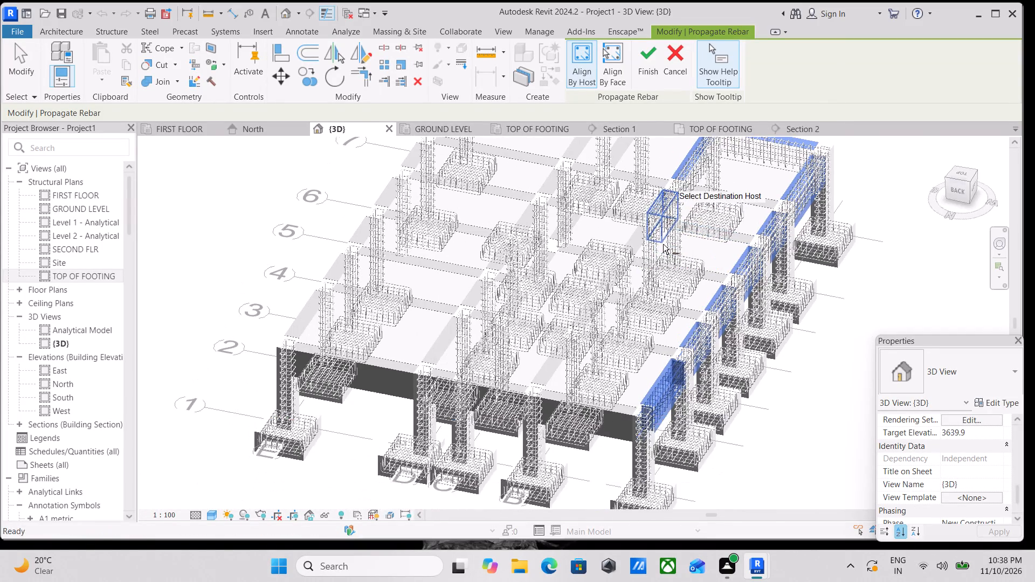
pyautogui.scroll(2, 663, 244)
pyautogui.moveTo(568, 376); pyautogui.dragTo(592, 299, button='middle')
pyautogui.scroll(3, 594, 299)
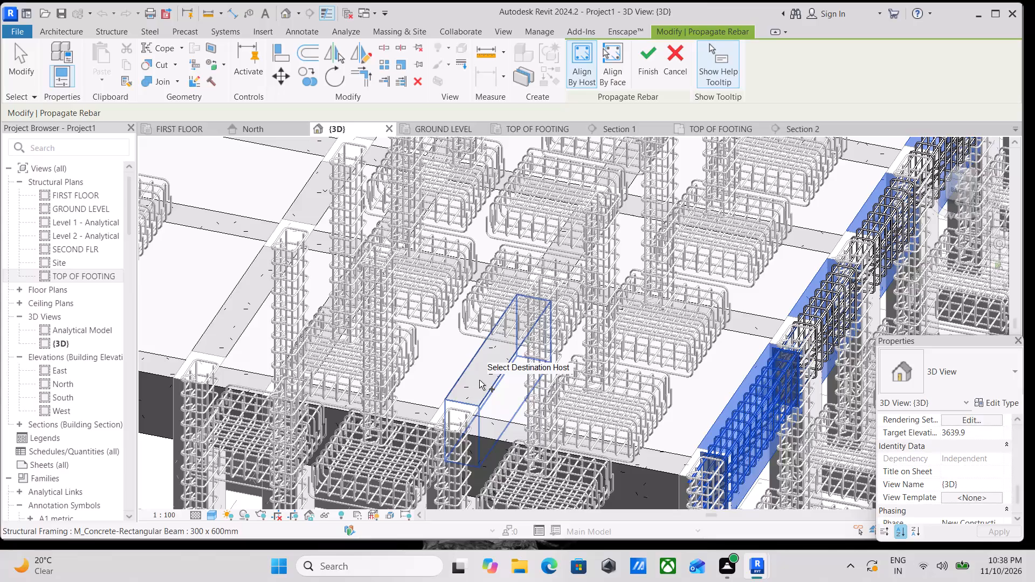
pyautogui.click(479, 379)
pyautogui.scroll(-2, 506, 364)
pyautogui.moveTo(505, 371); pyautogui.dragTo(495, 394, button='middle')
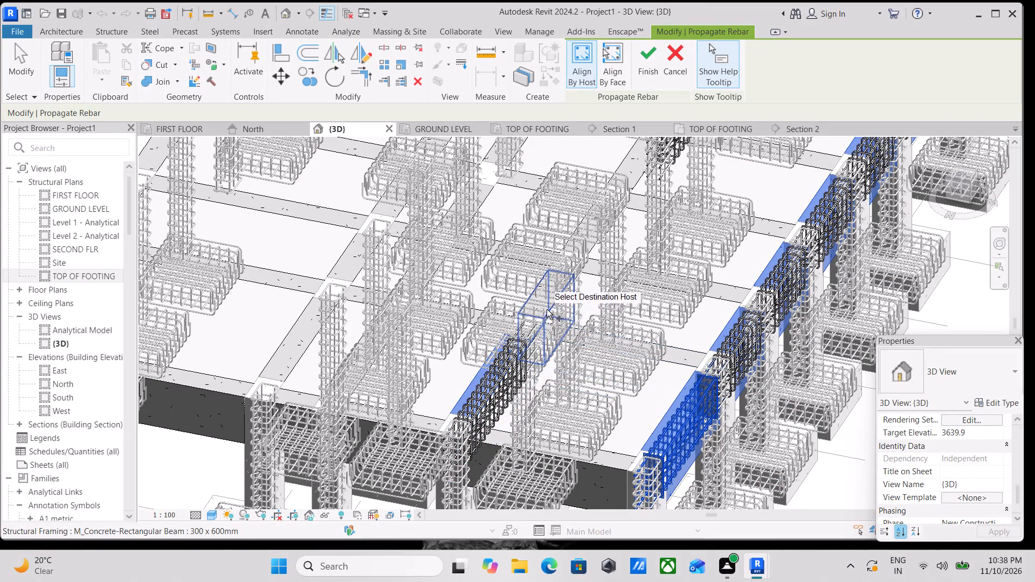
pyautogui.click(547, 309)
pyautogui.moveTo(550, 319); pyautogui.dragTo(523, 397, button='middle')
pyautogui.click(555, 330)
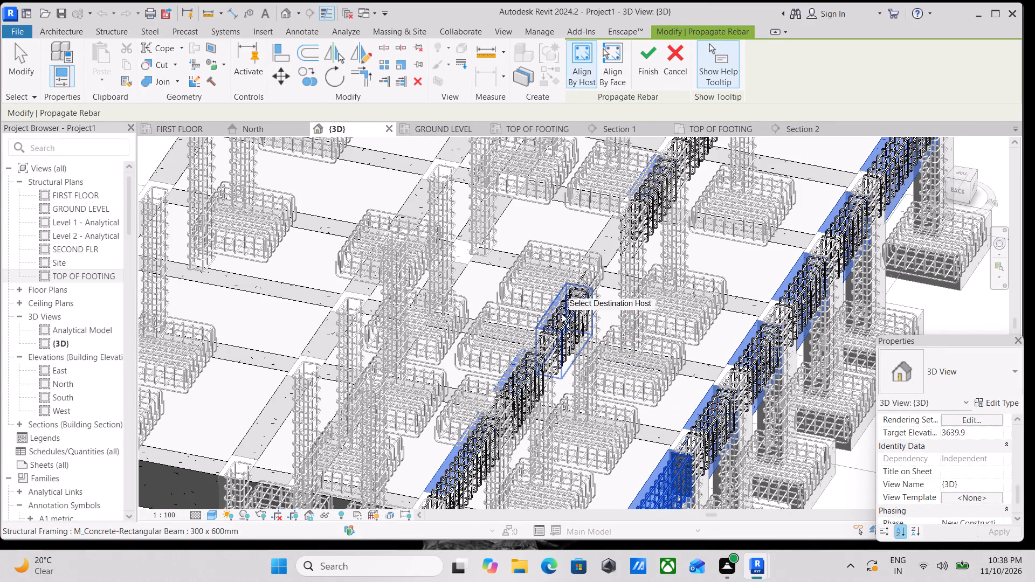
pyautogui.moveTo(584, 281); pyautogui.dragTo(573, 314, button='middle')
pyautogui.click(589, 281)
# Add the three grid C beams between grids 7 and 4 as destination hosts for the propagated rebar.
pyautogui.scroll(-2, 591, 281)
pyautogui.moveTo(589, 282); pyautogui.dragTo(577, 287, button='middle')
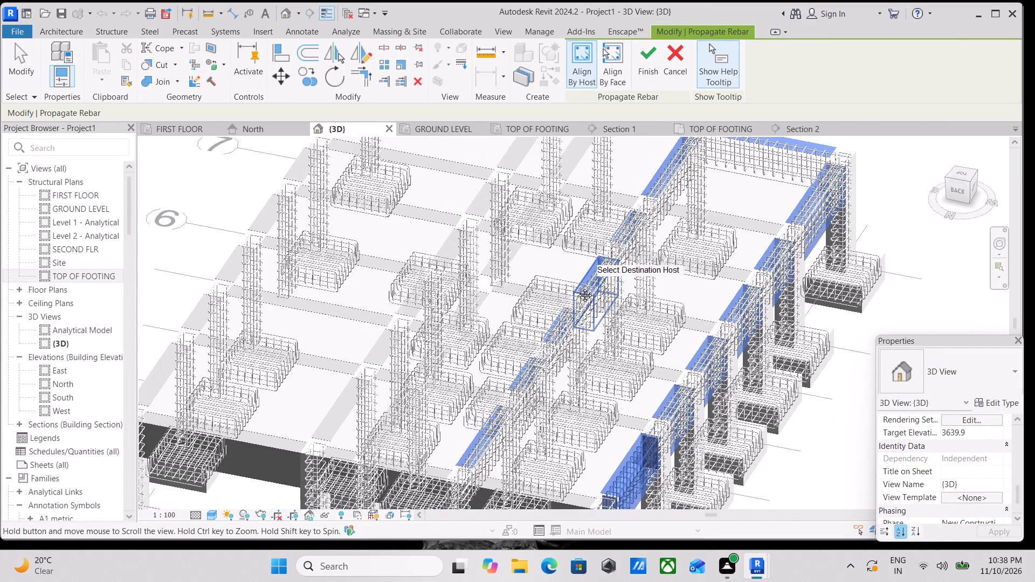
pyautogui.moveTo(577, 287); pyautogui.dragTo(548, 269, button='middle')
pyautogui.scroll(-3, 558, 276)
pyautogui.moveTo(563, 281); pyautogui.dragTo(583, 297, button='middle')
pyautogui.scroll(2, 582, 203)
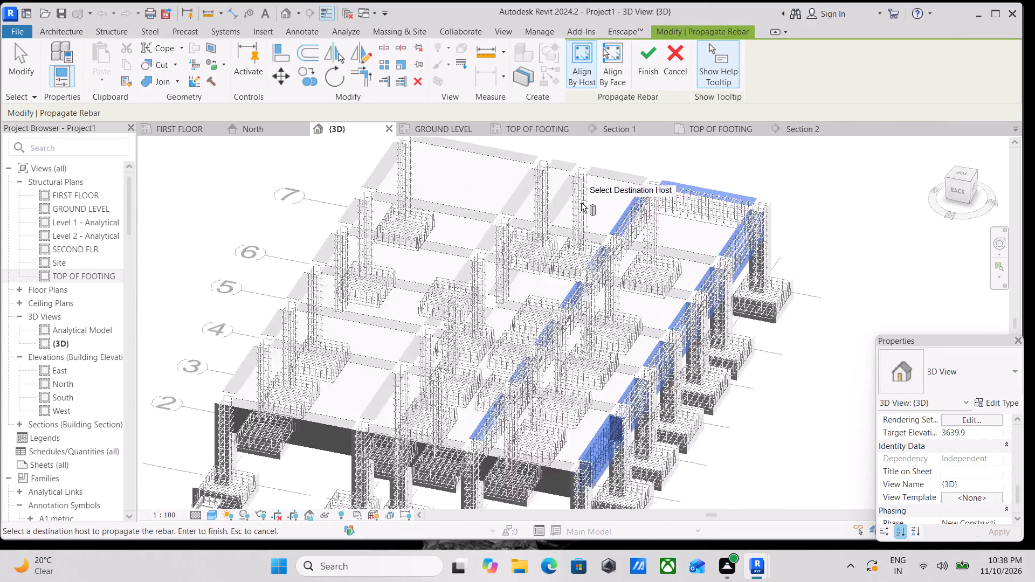
pyautogui.click(558, 197)
pyautogui.scroll(4, 535, 247)
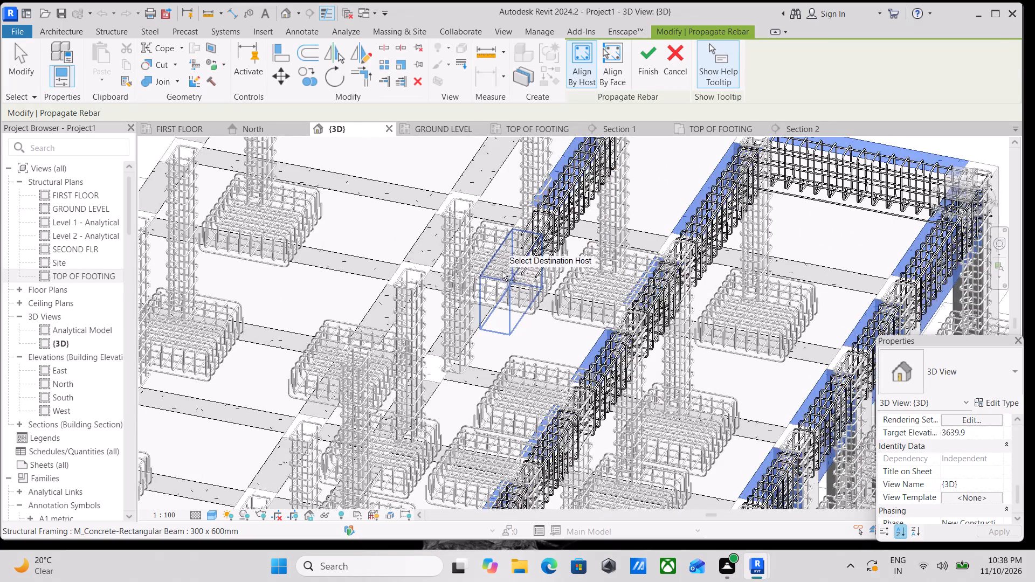
pyautogui.click(505, 266)
pyautogui.click(459, 328)
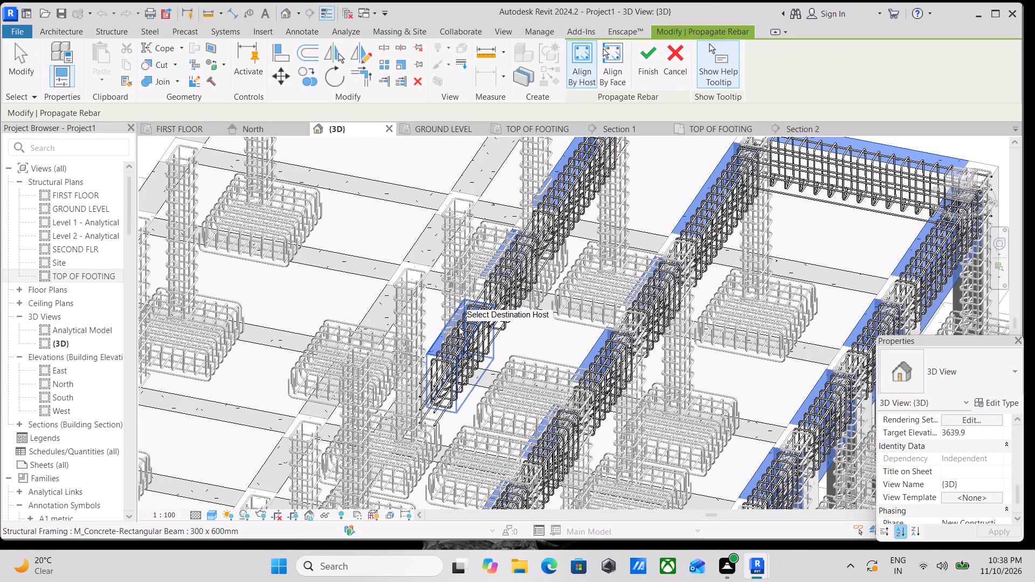
# Add the remaining grid C beam between grids 4 and 3 as a destination host for the propagated rebar.
pyautogui.scroll(-2, 459, 327)
pyautogui.moveTo(459, 326); pyautogui.dragTo(464, 297, button='middle')
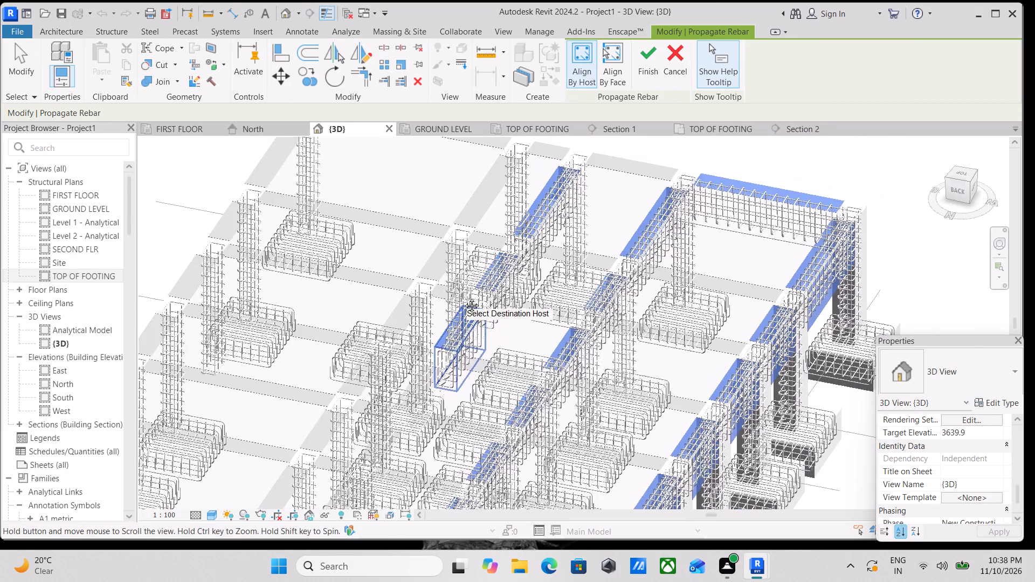
pyautogui.moveTo(464, 297); pyautogui.dragTo(543, 160, button='middle')
pyautogui.scroll(6, 484, 245)
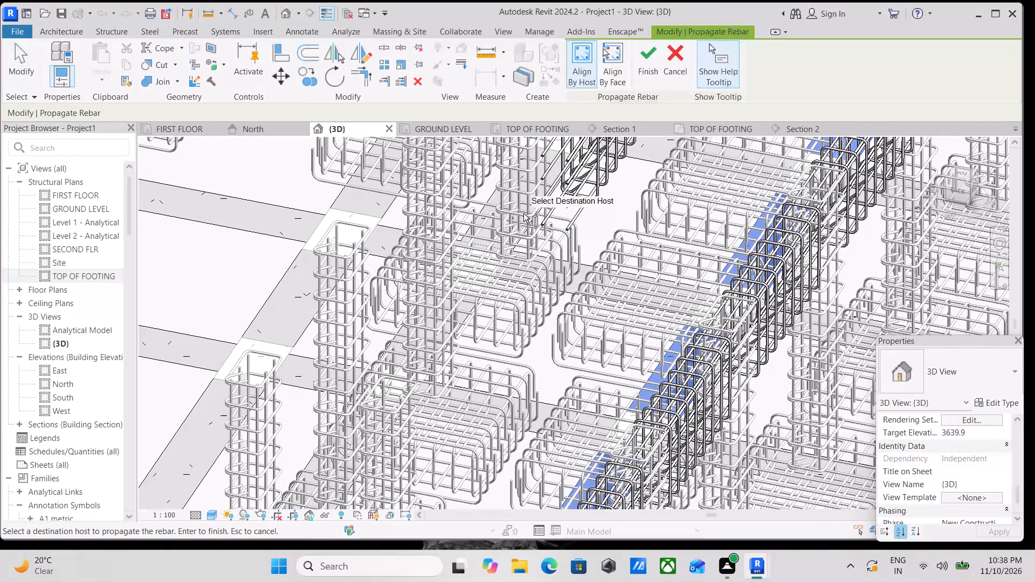
pyautogui.click(538, 210)
pyautogui.scroll(-2, 538, 210)
pyautogui.moveTo(538, 212); pyautogui.dragTo(563, 160, button='middle')
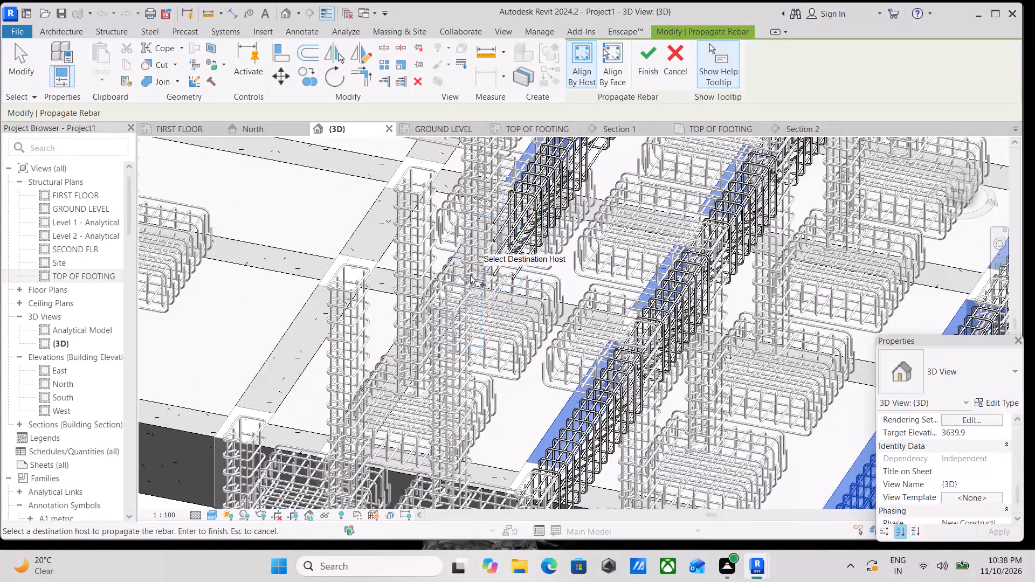
# Add the three grid D beams between grids 1 and 4 as destination hosts for the propagated rebar.
pyautogui.moveTo(468, 276); pyautogui.dragTo(520, 197, button='middle')
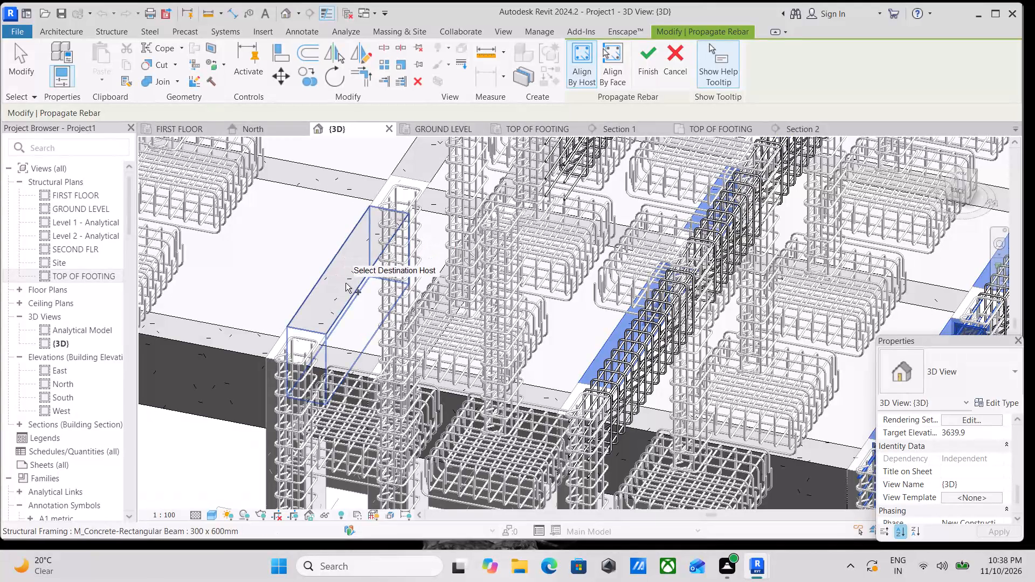
pyautogui.click(346, 283)
pyautogui.moveTo(348, 294); pyautogui.dragTo(355, 408, button='middle')
pyautogui.scroll(1, 366, 394)
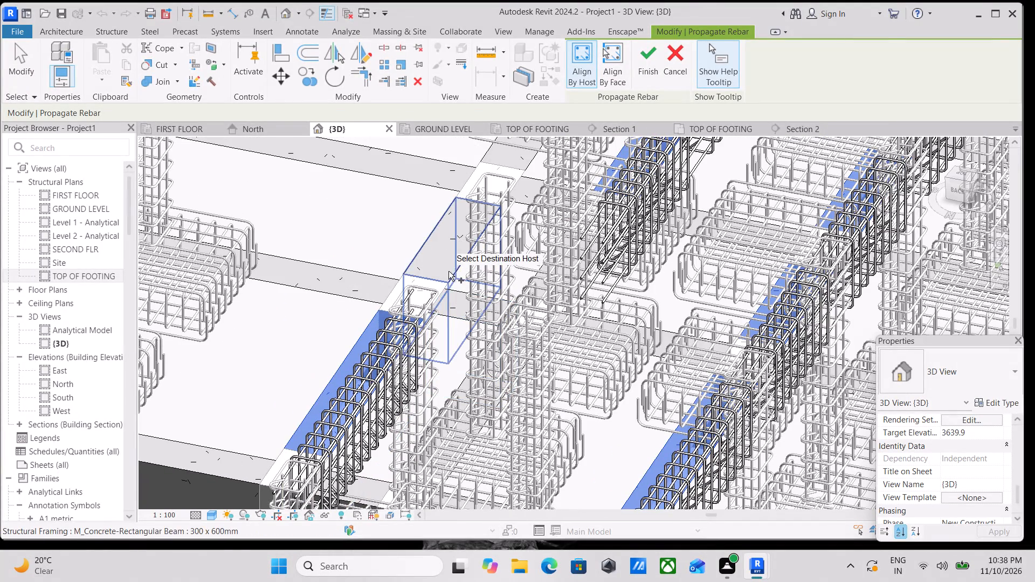
pyautogui.click(448, 271)
pyautogui.moveTo(448, 277); pyautogui.dragTo(432, 399, button='middle')
pyautogui.click(484, 288)
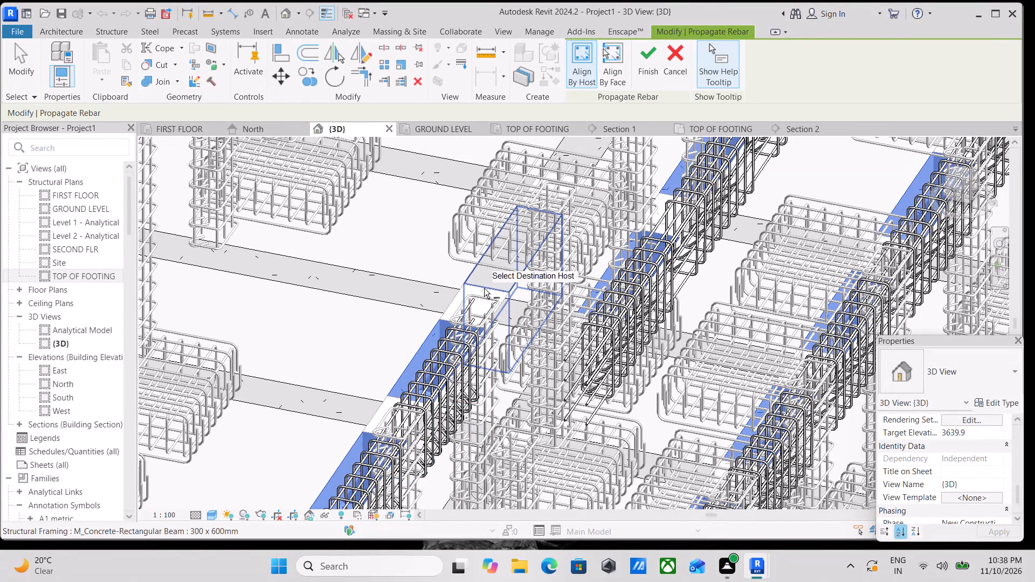
# Add the three grid D beams between grids 4 and 7 as destination hosts for the propagated rebar.
pyautogui.moveTo(484, 287); pyautogui.dragTo(444, 384, button='middle')
pyautogui.scroll(1, 446, 380)
pyautogui.click(541, 212)
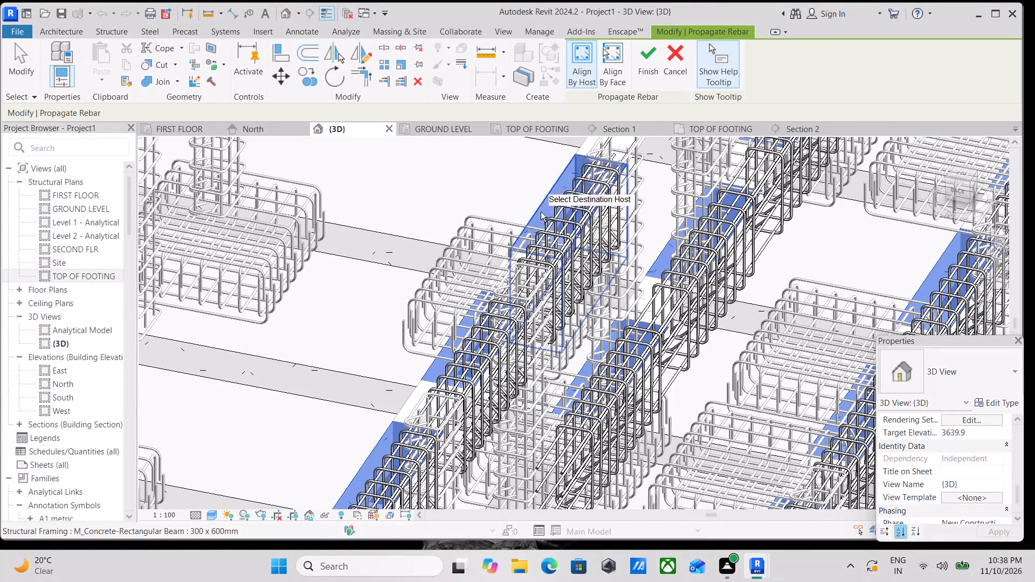
pyautogui.scroll(-1, 541, 212)
pyautogui.moveTo(541, 212); pyautogui.dragTo(522, 331, button='middle')
pyautogui.click(586, 225)
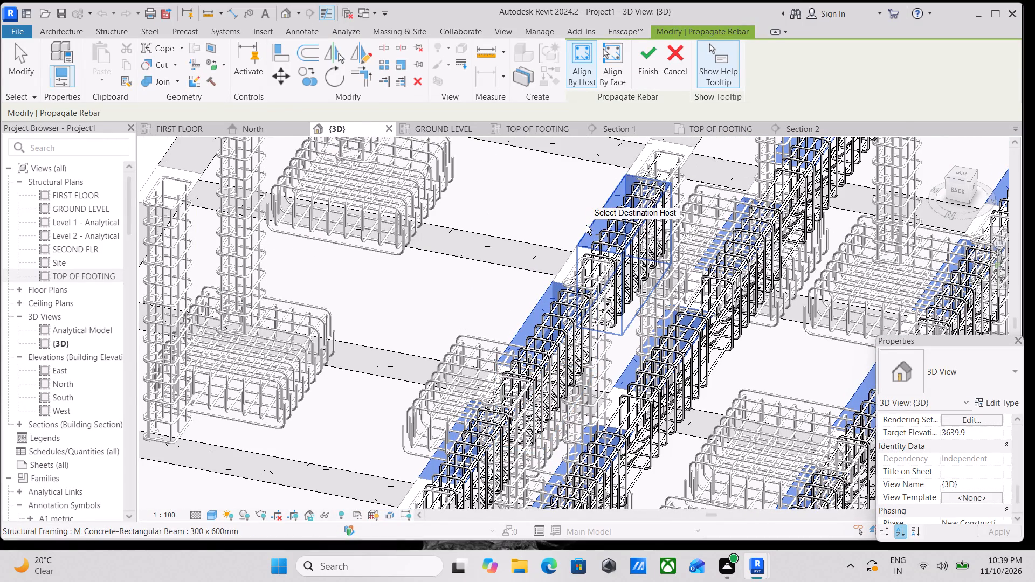
pyautogui.moveTo(586, 226); pyautogui.dragTo(547, 349, button='middle')
pyautogui.click(650, 210)
# Add the short grid 7 beam between grids C and D as a destination host for the propagated rebar.
pyautogui.scroll(-4, 650, 210)
pyautogui.moveTo(646, 219); pyautogui.dragTo(599, 326, button='middle')
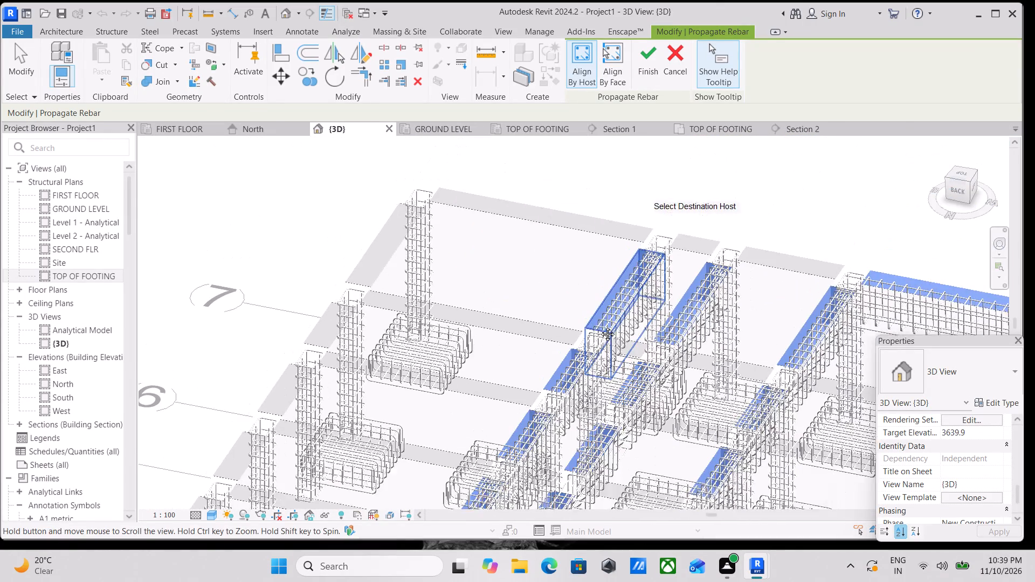
pyautogui.moveTo(599, 326); pyautogui.dragTo(599, 329, button='middle')
pyautogui.click(688, 262)
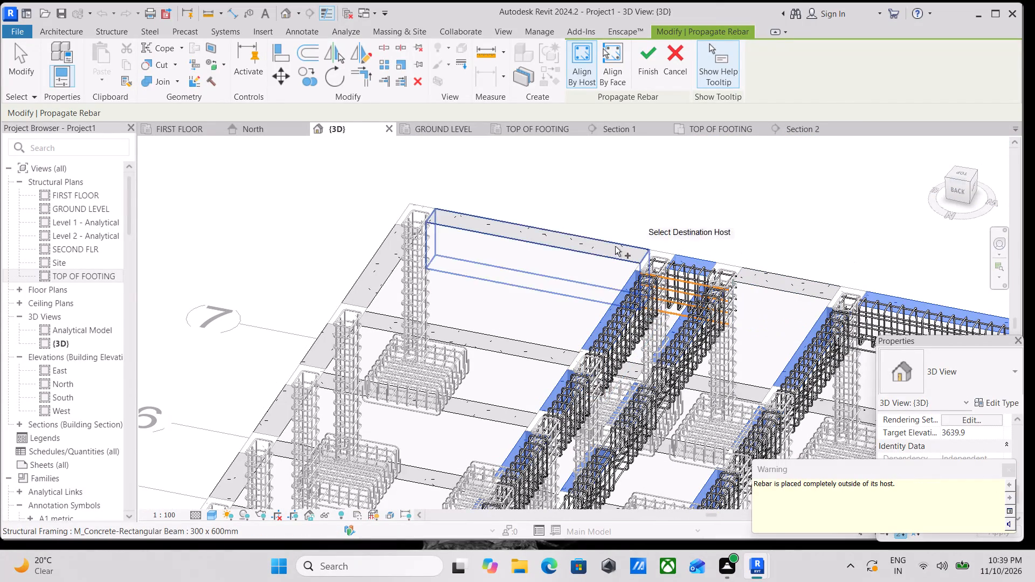
# Add the six grid E beams between grids 7 and 1 as destination hosts for the propagated rebar.
pyautogui.scroll(-1, 486, 288)
pyautogui.moveTo(487, 282); pyautogui.dragTo(520, 251, button='middle')
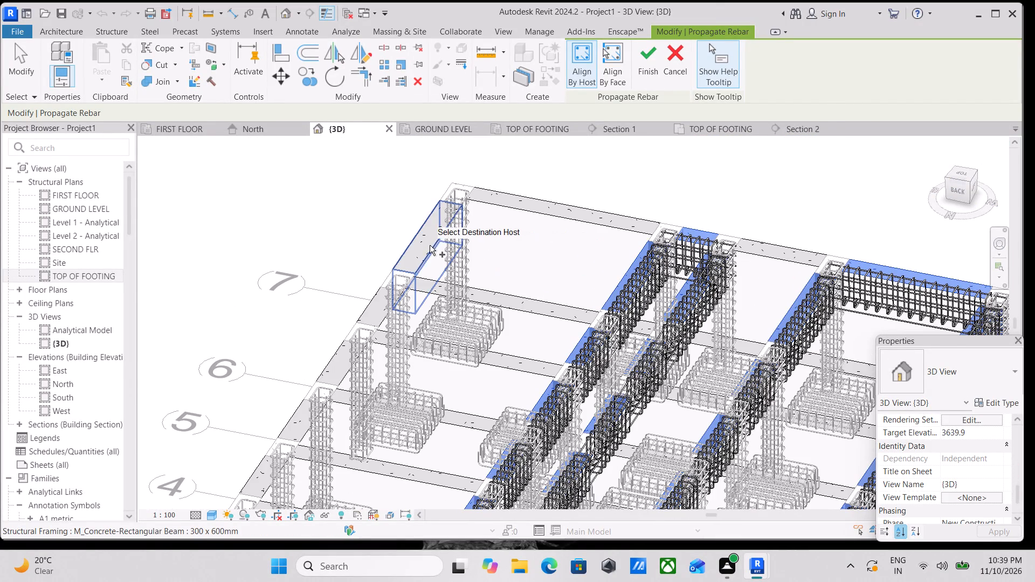
pyautogui.click(430, 245)
pyautogui.moveTo(428, 262); pyautogui.dragTo(499, 231, button='middle')
pyautogui.click(432, 280)
pyautogui.moveTo(450, 271); pyautogui.dragTo(493, 235, button='middle')
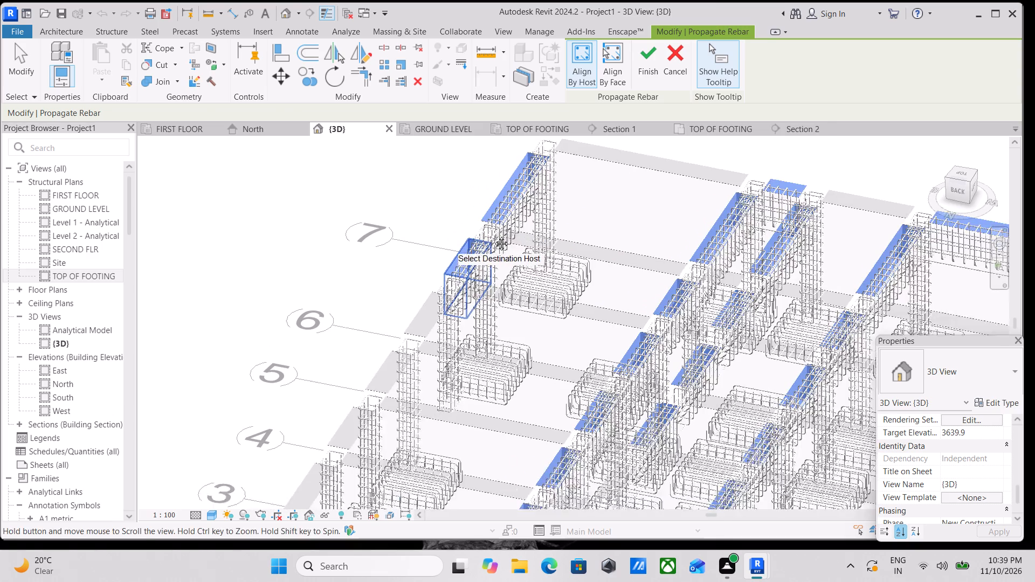
pyautogui.moveTo(493, 235); pyautogui.dragTo(511, 222, button='middle')
pyautogui.click(489, 270)
pyautogui.moveTo(489, 267); pyautogui.dragTo(533, 228, button='middle')
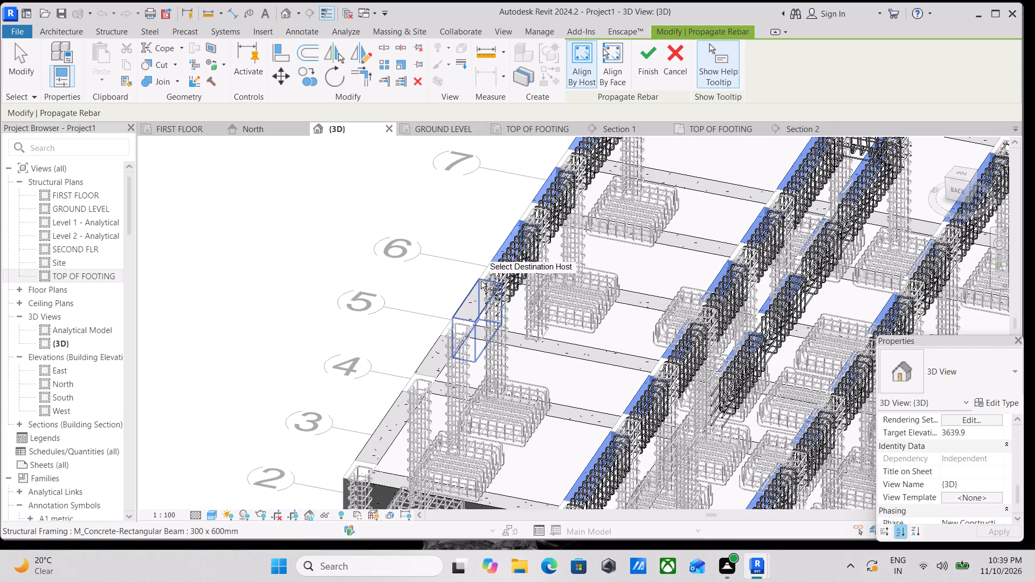
pyautogui.click(474, 290)
pyautogui.scroll(-2, 474, 290)
pyautogui.moveTo(474, 290); pyautogui.dragTo(550, 228, button='middle')
pyautogui.click(518, 276)
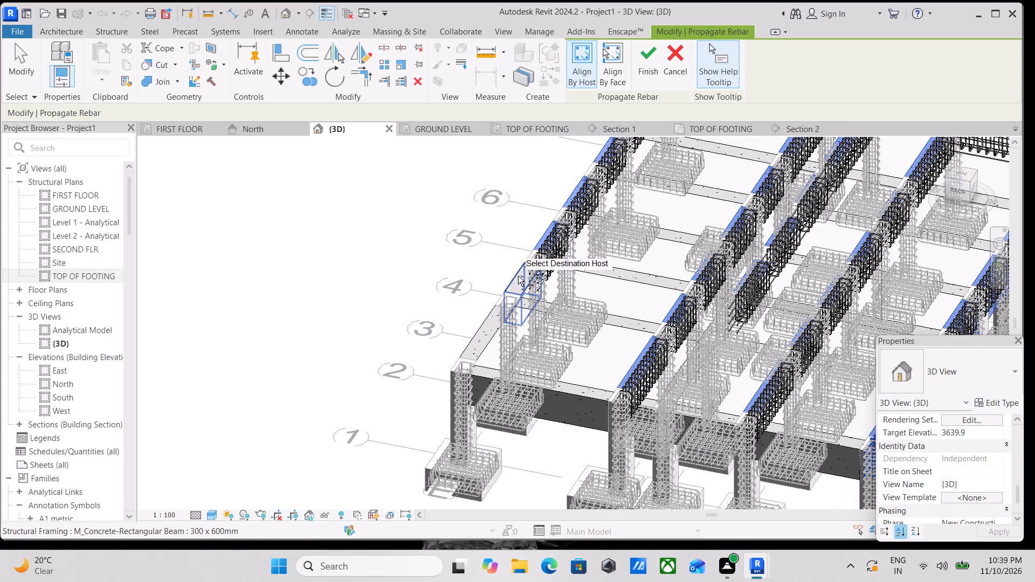
pyautogui.click(479, 326)
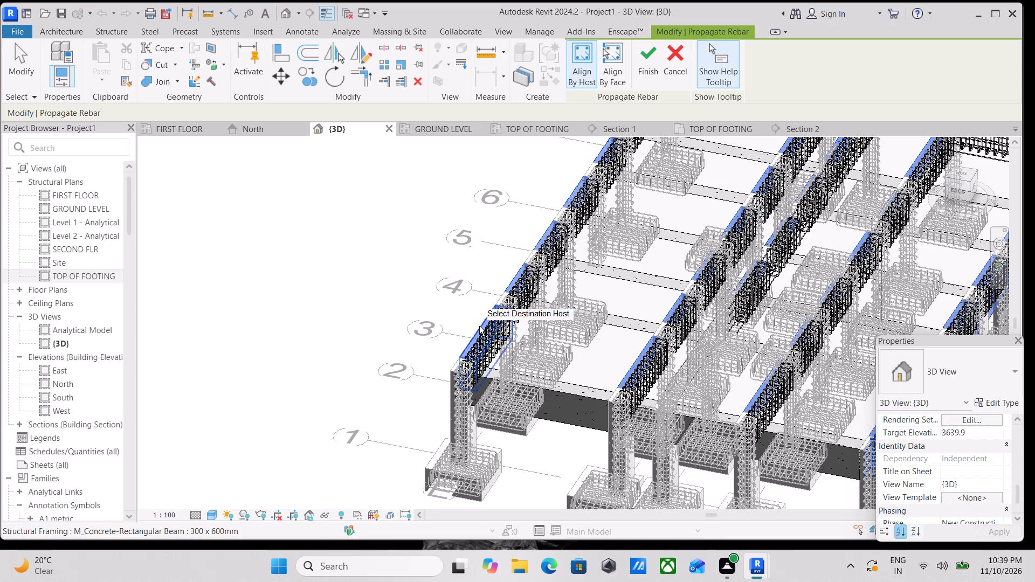
# Add the grid 1 beam between grids A and B as a destination host for the propagated rebar.
pyautogui.scroll(-2, 572, 293)
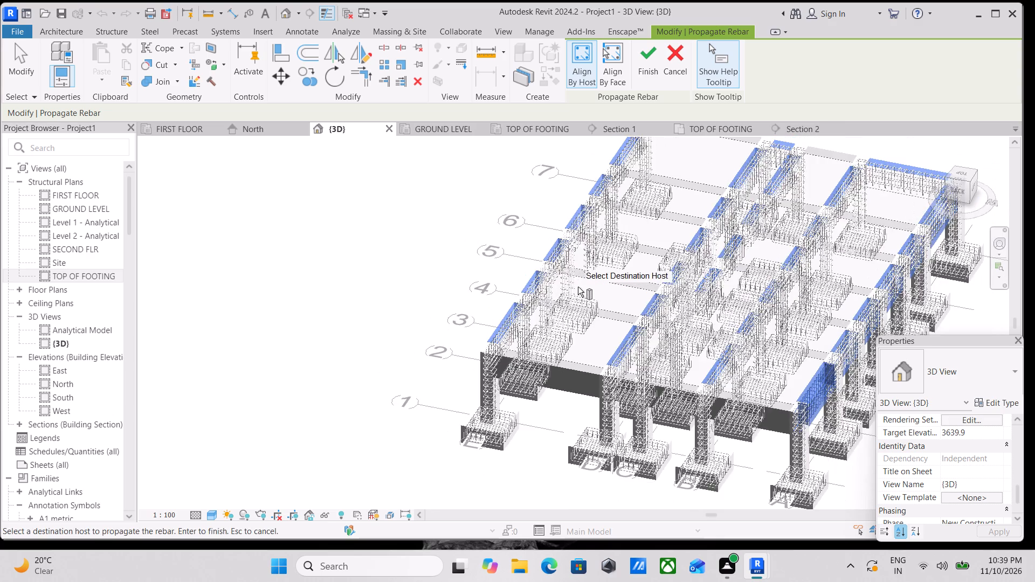
pyautogui.scroll(-2, 578, 286)
pyautogui.moveTo(578, 286); pyautogui.dragTo(567, 283, button='middle')
pyautogui.keyDown('shift'); pyautogui.moveTo(583, 306); pyautogui.dragTo(498, 220, button='middle'); pyautogui.keyUp('shift')
pyautogui.keyDown('shift'); pyautogui.moveTo(636, 280); pyautogui.dragTo(748, 251, button='middle'); pyautogui.keyUp('shift')
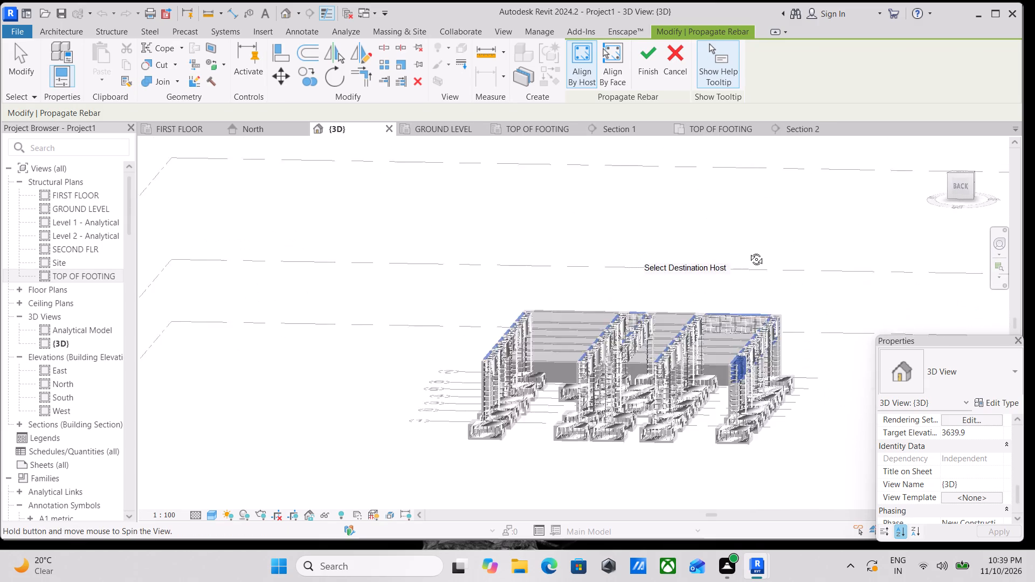
pyautogui.keyDown('shift'); pyautogui.moveTo(748, 251); pyautogui.dragTo(766, 393, button='middle'); pyautogui.keyUp('shift')
pyautogui.keyDown('shift'); pyautogui.moveTo(652, 366); pyautogui.dragTo(801, 195, button='middle'); pyautogui.keyUp('shift')
pyautogui.moveTo(729, 288); pyautogui.dragTo(756, 359, button='middle')
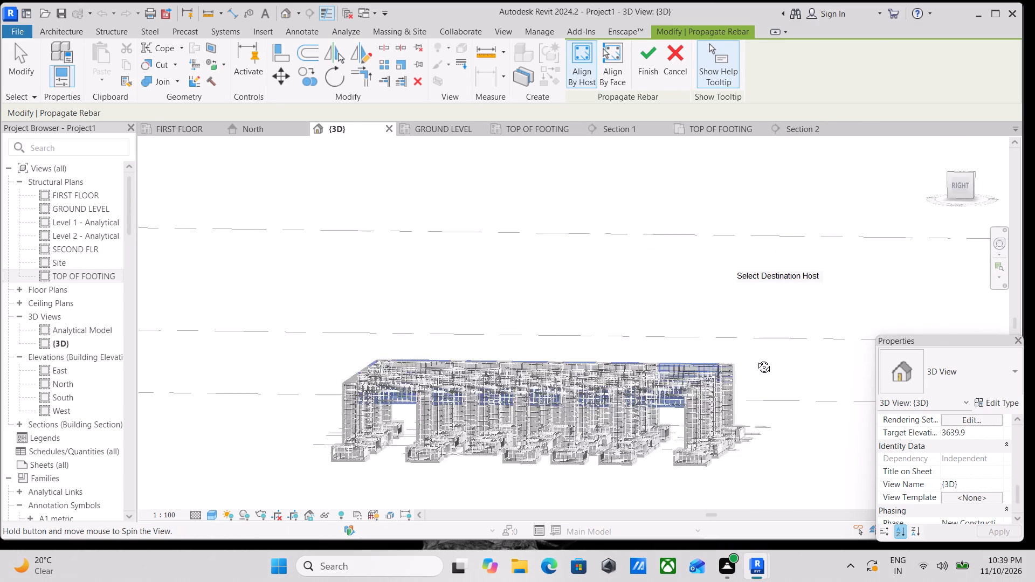
pyautogui.moveTo(756, 359); pyautogui.dragTo(728, 419, button='middle')
pyautogui.scroll(4, 729, 416)
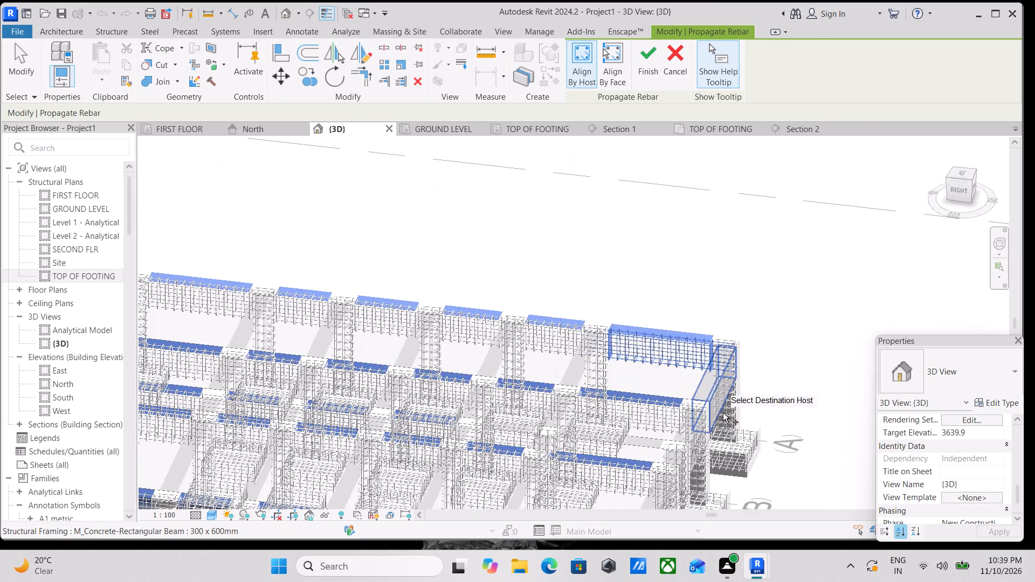
pyautogui.scroll(3, 723, 413)
pyautogui.click(716, 379)
# Add the grid 1 beams between grids B and C and between grids D and E as destination hosts.
pyautogui.scroll(-2, 716, 379)
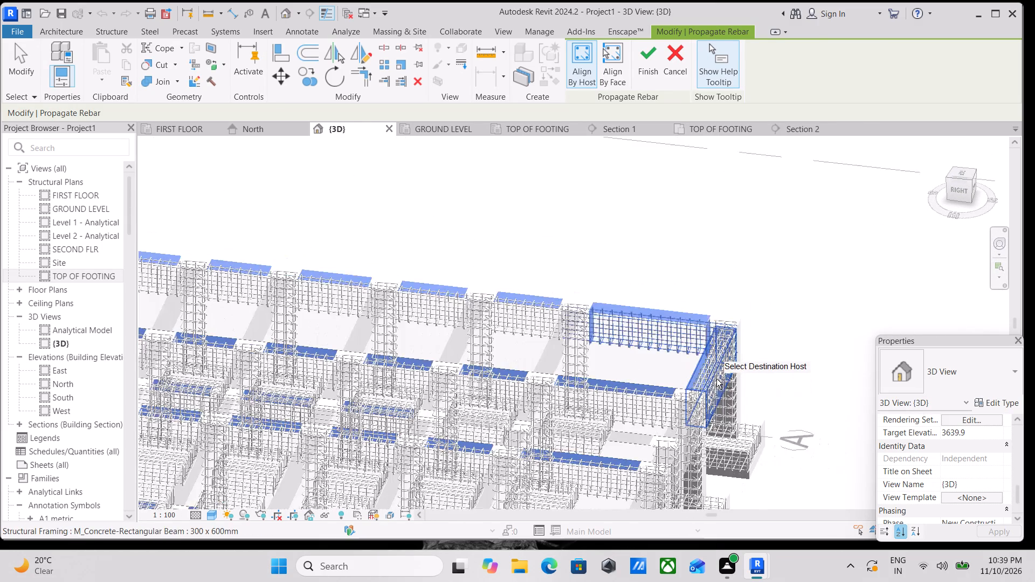
pyautogui.moveTo(716, 379); pyautogui.dragTo(730, 289, button='middle')
pyautogui.scroll(3, 700, 335)
pyautogui.click(699, 344)
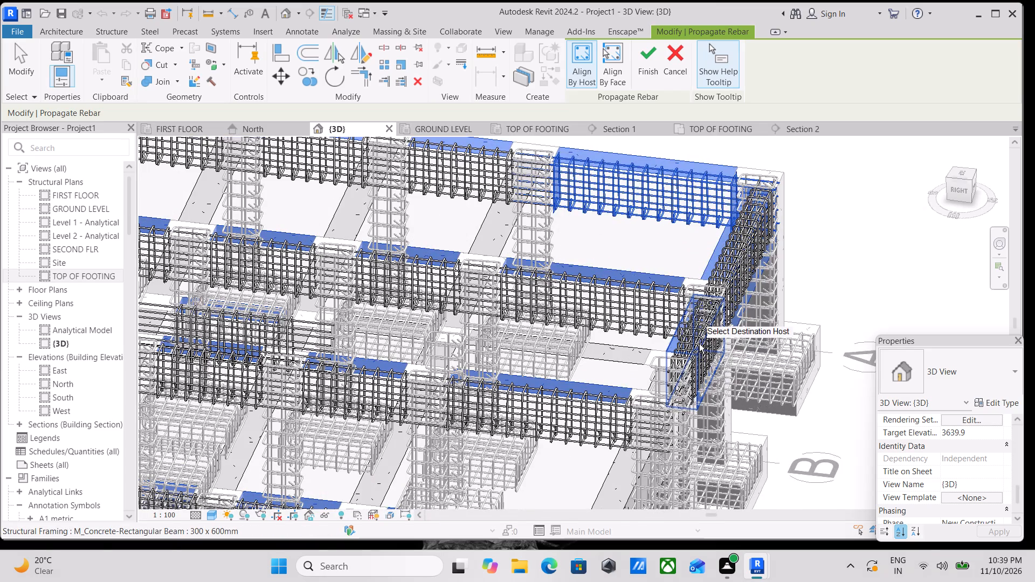
pyautogui.scroll(-3, 699, 344)
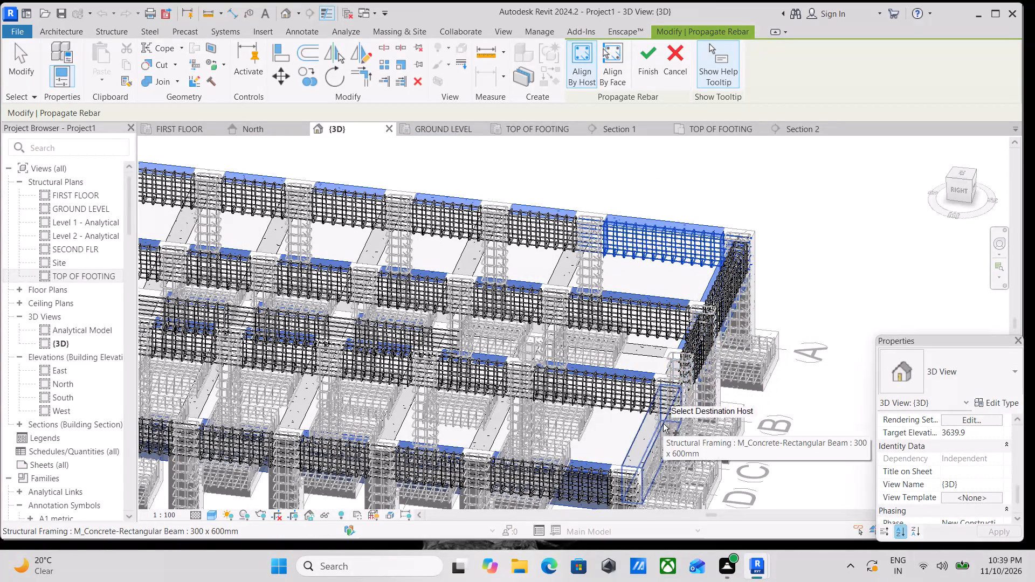
pyautogui.click(663, 424)
# Add the grid 2 beams between grids D and E, B and C, and A and B as destination hosts.
pyautogui.scroll(3, 695, 361)
pyautogui.scroll(-1, 695, 361)
pyautogui.moveTo(694, 360); pyautogui.dragTo(778, 257, button='middle')
pyautogui.scroll(1, 778, 257)
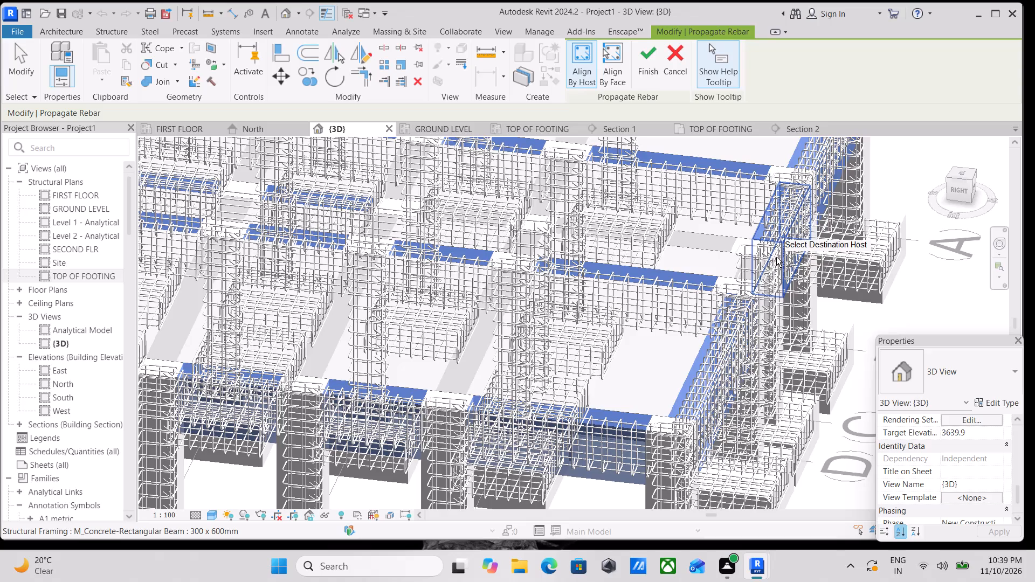
pyautogui.scroll(-3, 774, 259)
pyautogui.scroll(1, 615, 296)
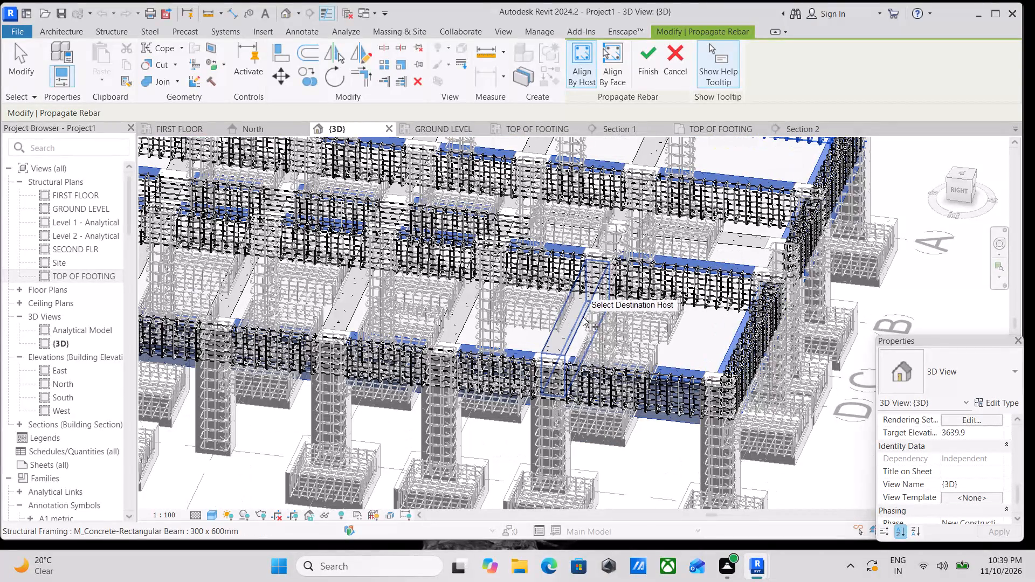
pyautogui.click(583, 317)
pyautogui.scroll(-1, 585, 312)
pyautogui.moveTo(585, 312); pyautogui.dragTo(573, 332, button='middle')
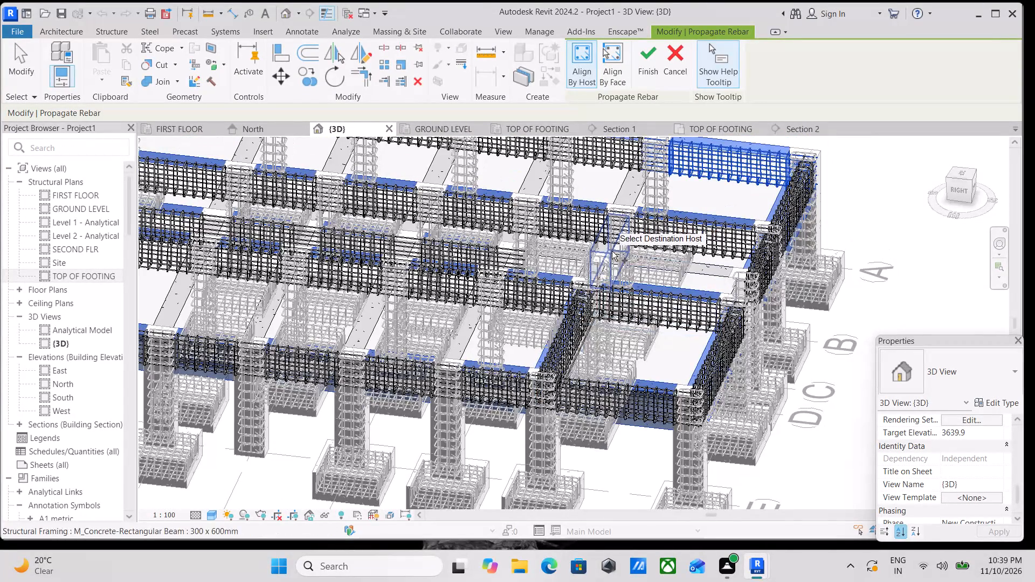
pyautogui.click(612, 251)
pyautogui.click(629, 193)
# Add the grid 3 beams between grids D and E, A and B, and B and C as destination hosts.
pyautogui.scroll(-2, 629, 193)
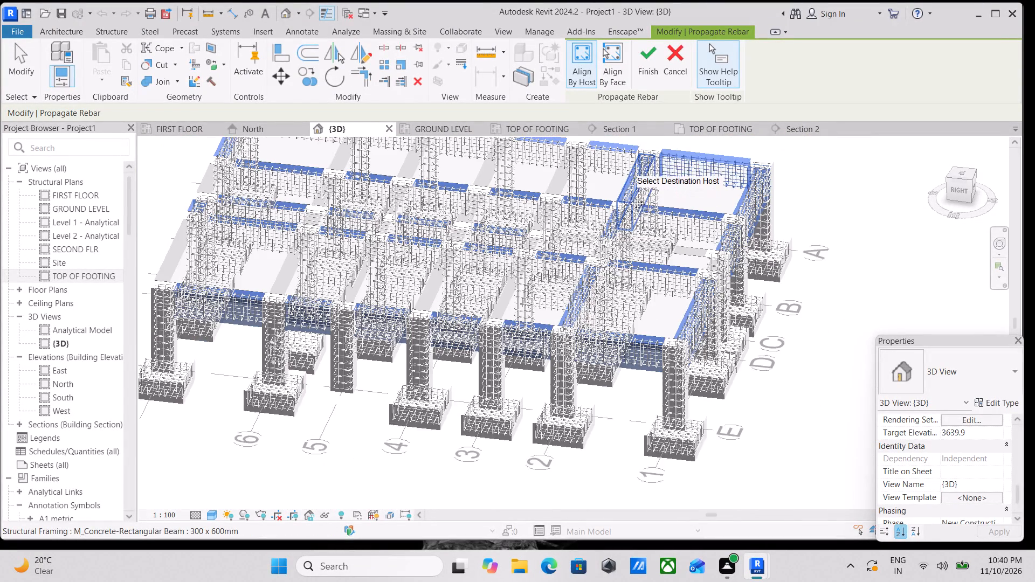
pyautogui.moveTo(629, 195); pyautogui.dragTo(648, 241, button='middle')
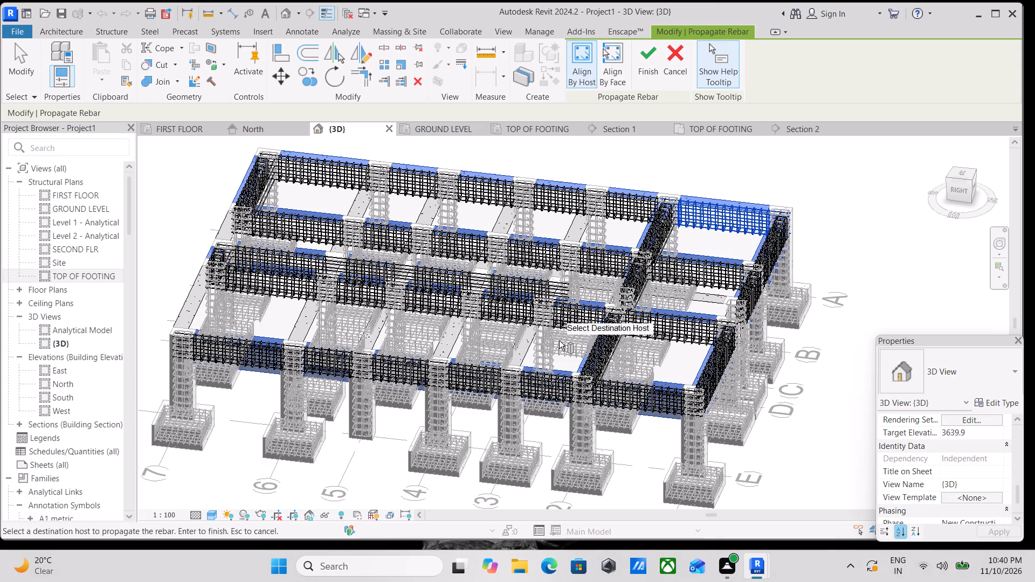
pyautogui.scroll(3, 600, 410)
pyautogui.moveTo(487, 287); pyautogui.dragTo(482, 347, button='middle')
pyautogui.click(482, 347)
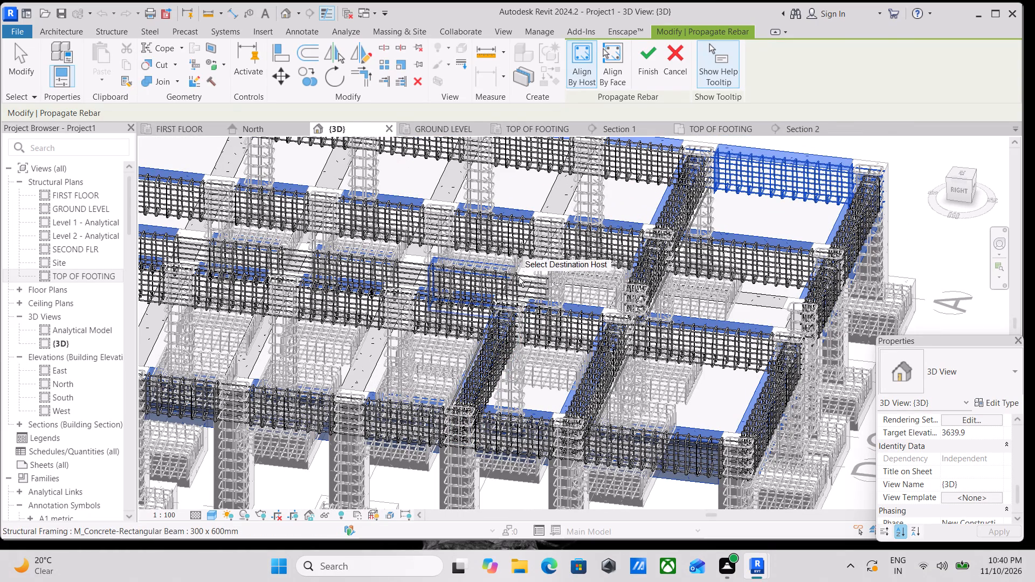
pyautogui.click(578, 175)
pyautogui.scroll(1, 532, 258)
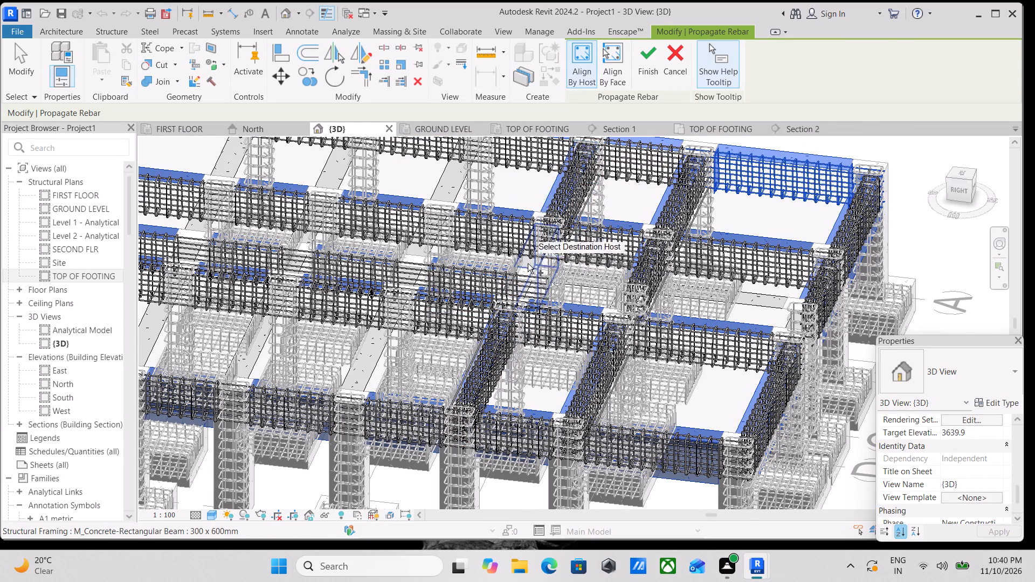
pyautogui.scroll(2, 528, 264)
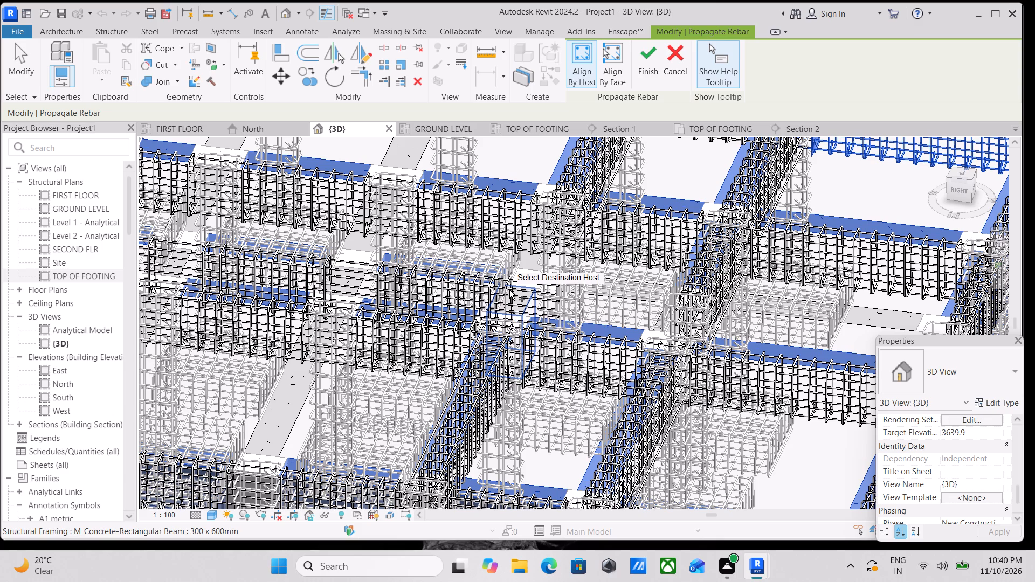
pyautogui.scroll(-3, 522, 282)
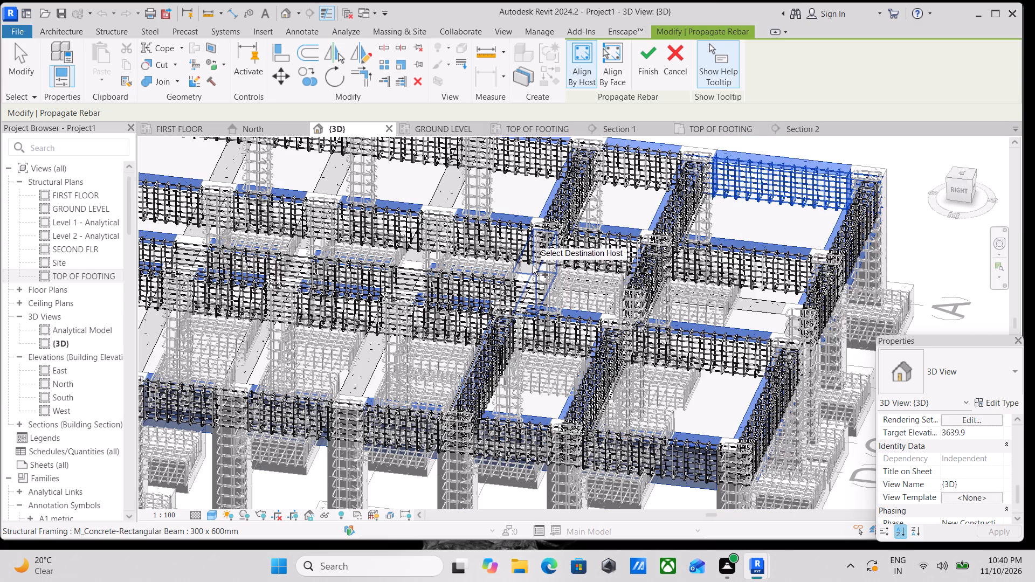
pyautogui.scroll(8, 542, 264)
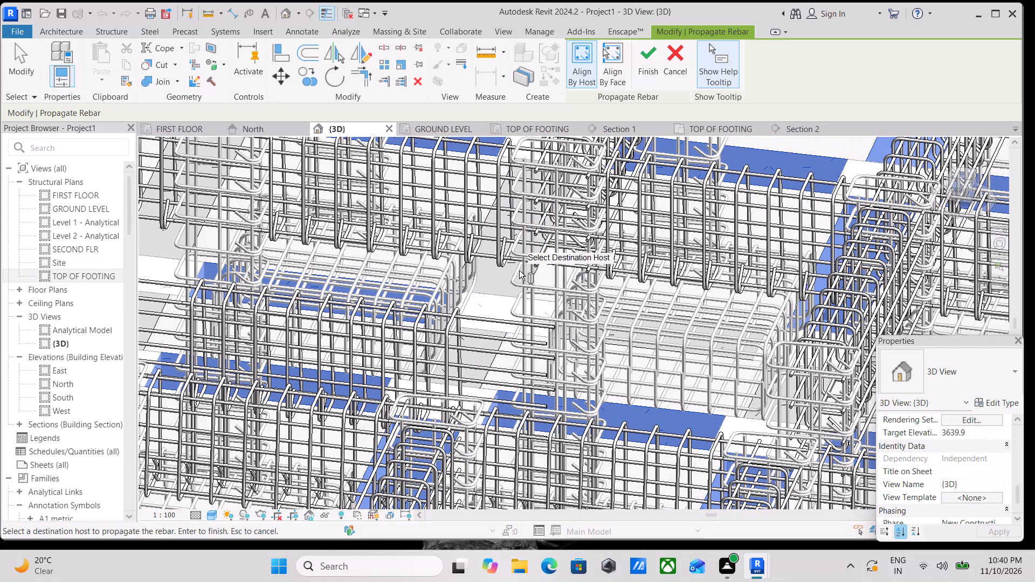
pyautogui.click(530, 274)
# Add the grid 4 beams between grids A and B, B and C, and D and E as destination hosts.
pyautogui.scroll(-5, 530, 274)
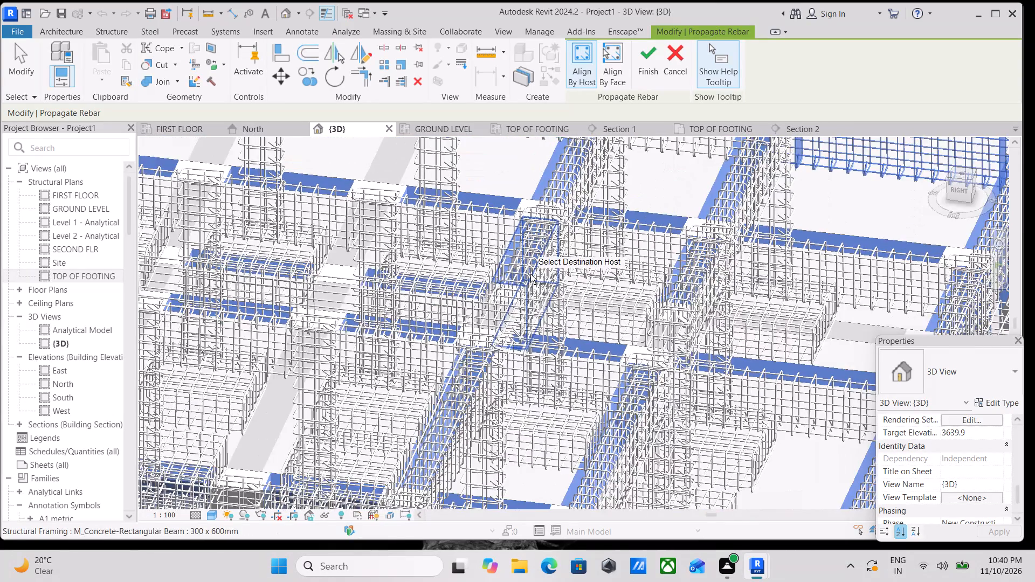
pyautogui.scroll(-3, 530, 274)
pyautogui.moveTo(530, 274); pyautogui.dragTo(566, 321, button='middle')
pyautogui.scroll(1, 565, 321)
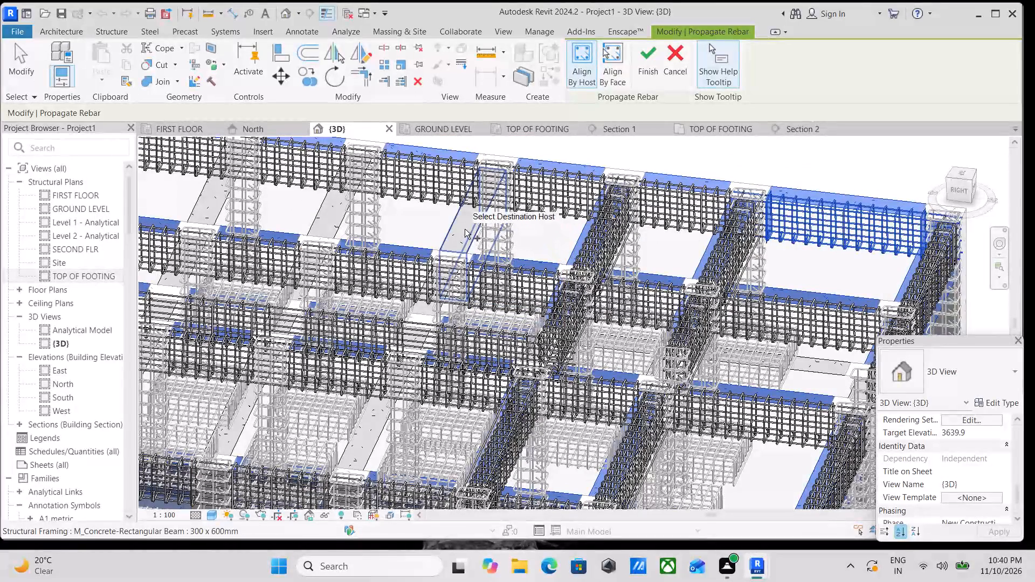
pyautogui.click(465, 229)
pyautogui.scroll(3, 429, 323)
pyautogui.click(428, 307)
pyautogui.scroll(-3, 428, 307)
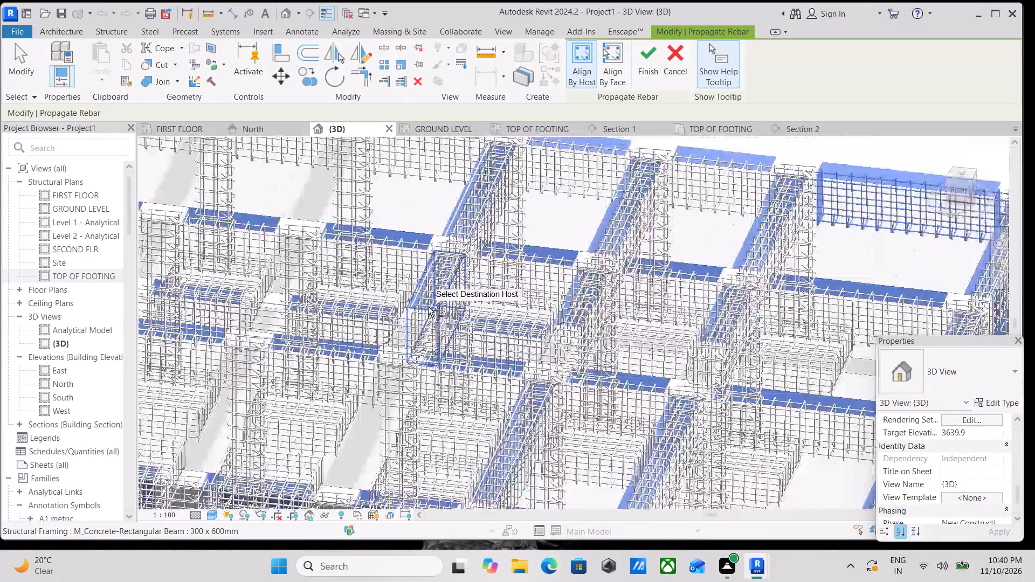
pyautogui.moveTo(428, 307); pyautogui.dragTo(473, 248, button='middle')
pyautogui.scroll(1, 473, 250)
pyautogui.click(419, 353)
# Add the grid 5 beams between grids D and E, B and C, and A and B as destination hosts.
pyautogui.scroll(-2, 419, 351)
pyautogui.moveTo(421, 351); pyautogui.dragTo(436, 344, button='middle')
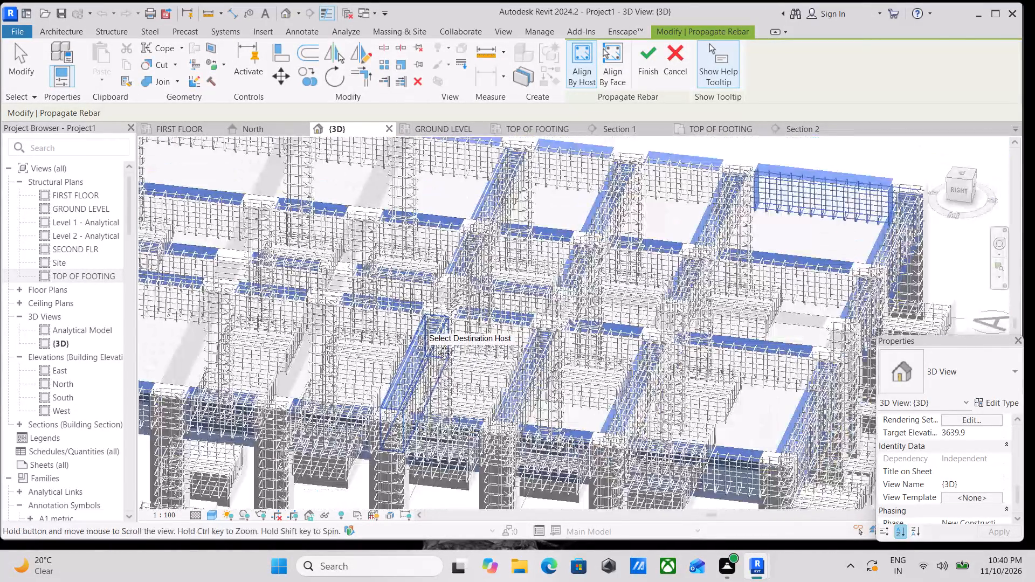
pyautogui.moveTo(436, 344); pyautogui.dragTo(488, 335, button='middle')
pyautogui.scroll(1, 488, 334)
pyautogui.scroll(2, 381, 344)
pyautogui.click(372, 348)
pyautogui.moveTo(373, 350); pyautogui.dragTo(373, 377, button='middle')
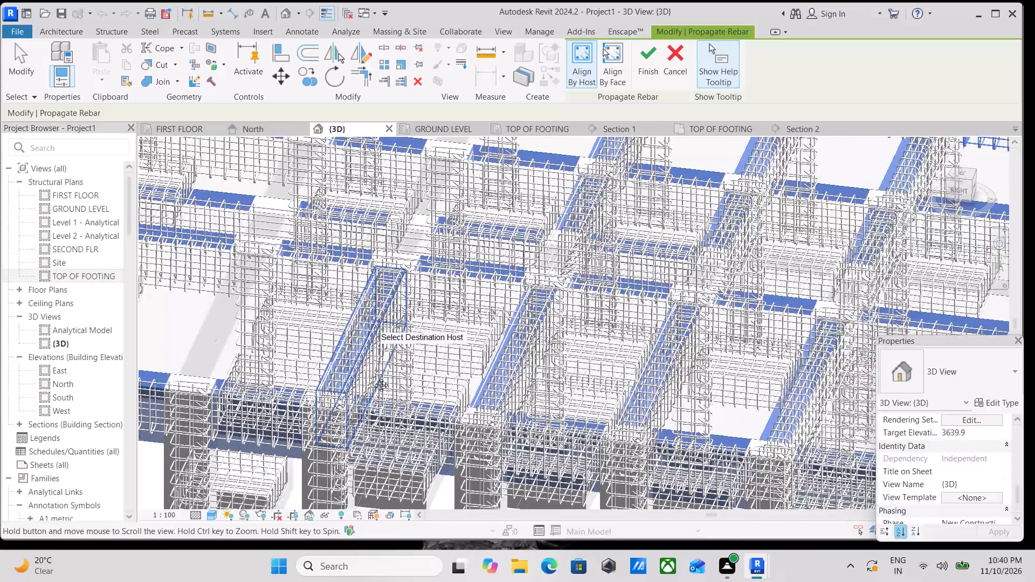
pyautogui.moveTo(373, 377); pyautogui.dragTo(358, 405, button='middle')
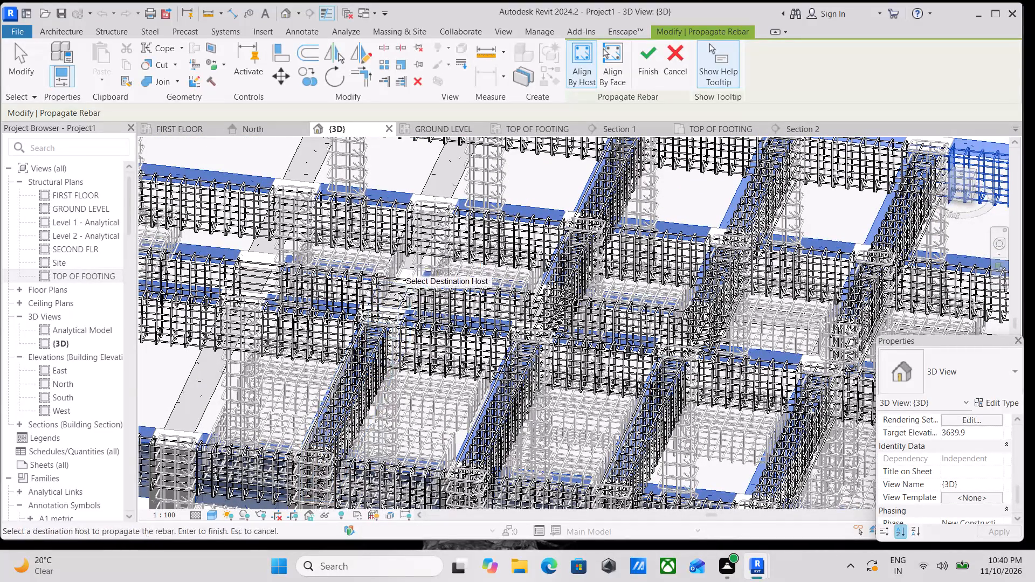
pyautogui.click(409, 283)
pyautogui.click(417, 244)
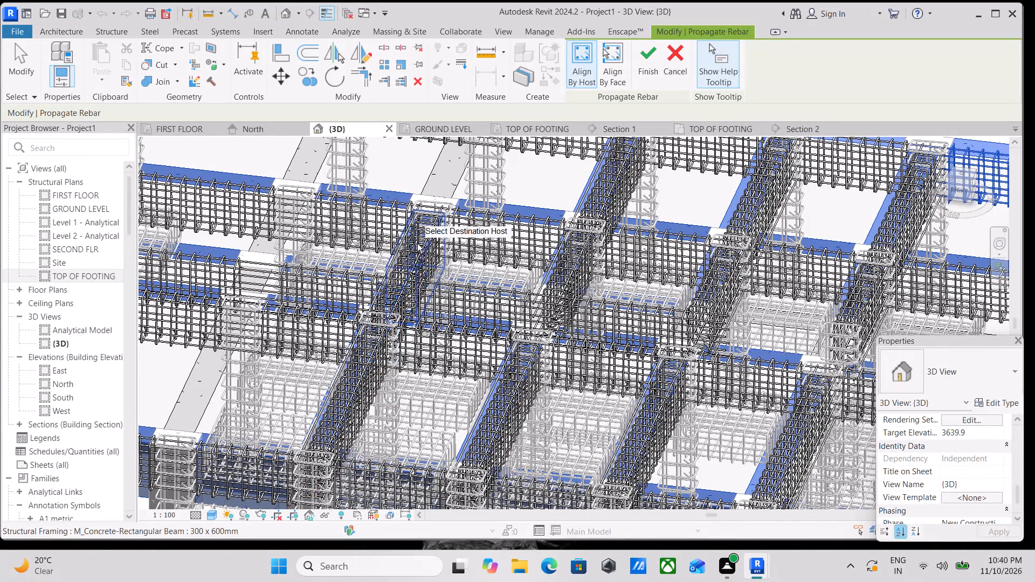
pyautogui.moveTo(430, 236); pyautogui.dragTo(431, 327, button='middle')
pyautogui.click(447, 267)
# Add the grid 6 beams between grids A and B, B and C, and D and E as destination hosts.
pyautogui.scroll(-2, 447, 267)
pyautogui.moveTo(447, 269); pyautogui.dragTo(535, 299, button='middle')
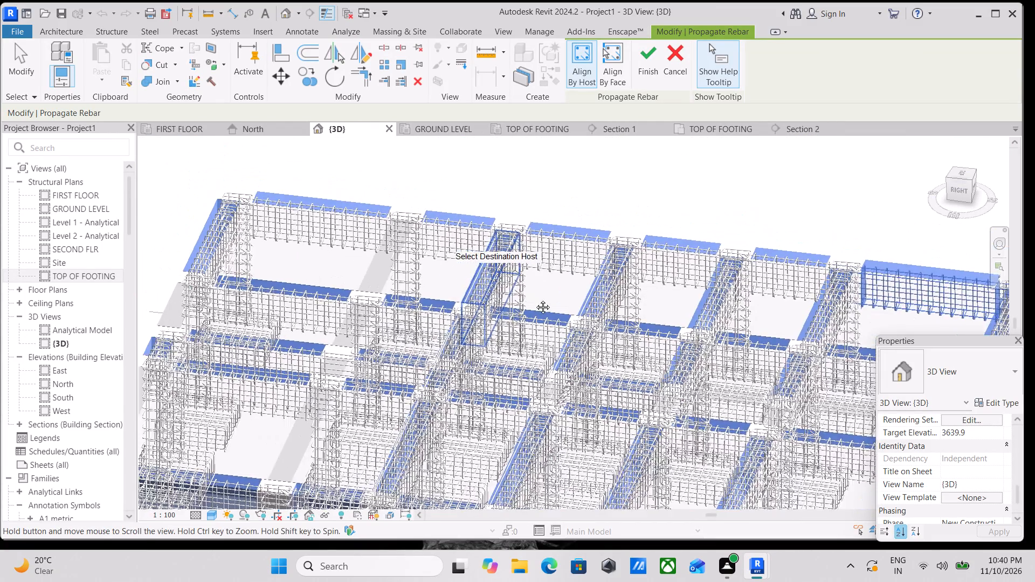
pyautogui.moveTo(535, 299); pyautogui.dragTo(547, 300, button='middle')
pyautogui.click(430, 278)
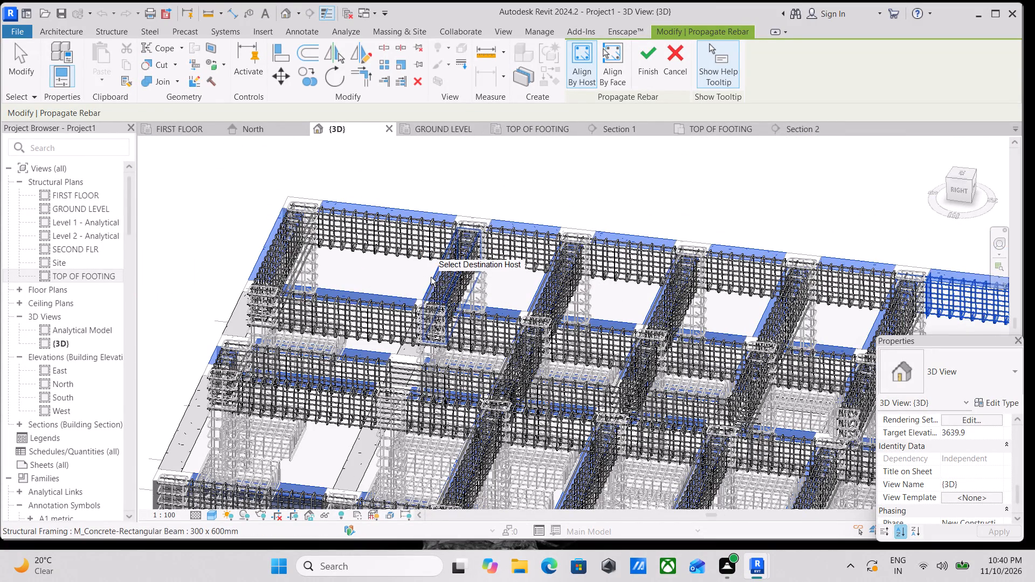
pyautogui.moveTo(431, 276); pyautogui.dragTo(449, 226, button='middle')
pyautogui.click(437, 285)
pyautogui.click(389, 385)
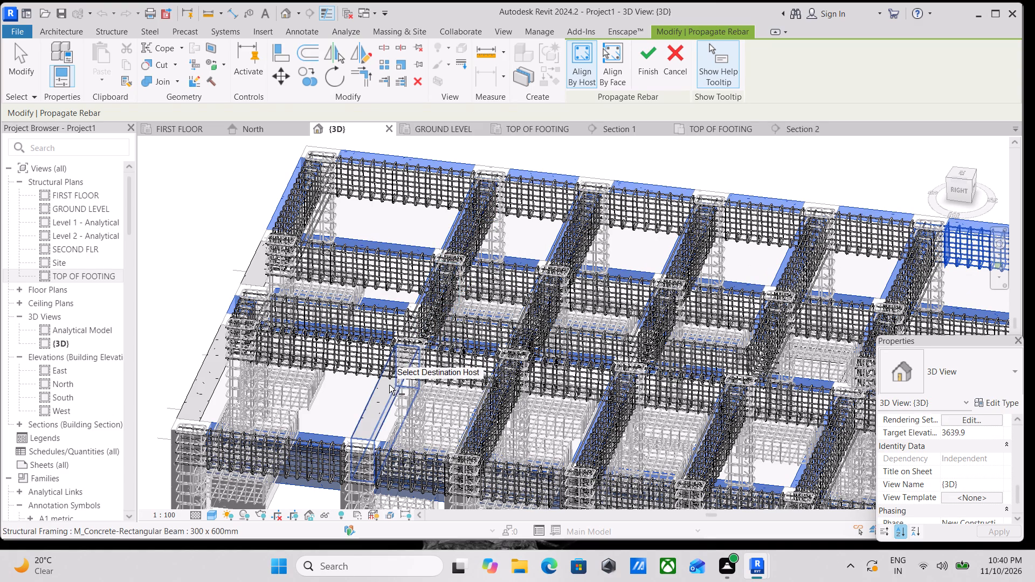
# Add the grid 7 beams between grids D and E and between B and C as destination hosts, and finish the propagation.
pyautogui.scroll(-1, 389, 379)
pyautogui.moveTo(395, 377); pyautogui.dragTo(527, 313, button='middle')
pyautogui.click(369, 315)
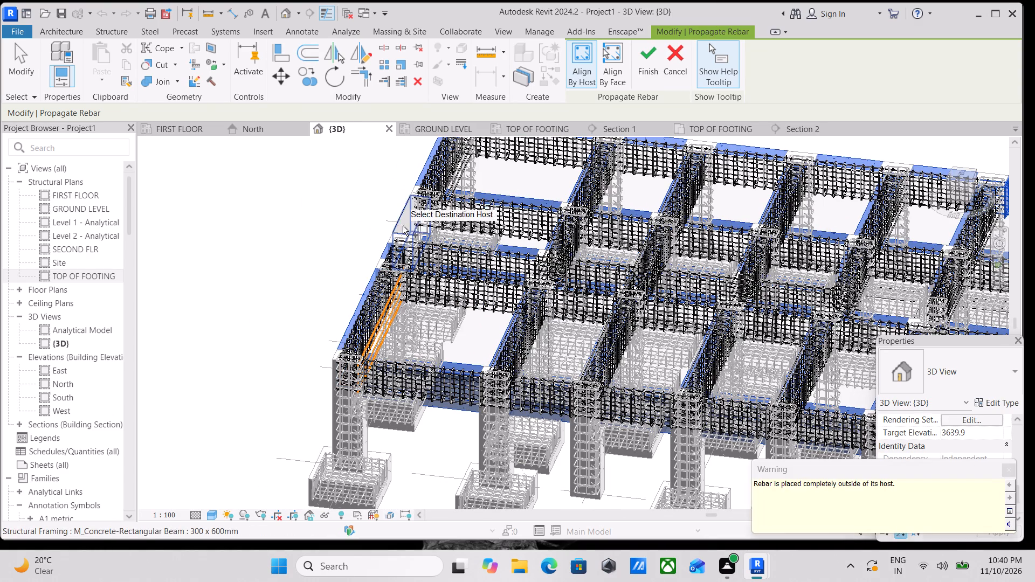
pyautogui.scroll(2, 401, 241)
pyautogui.click(406, 220)
pyautogui.scroll(-1, 428, 200)
pyautogui.moveTo(429, 210); pyautogui.dragTo(425, 333, button='middle')
pyautogui.click(653, 53)
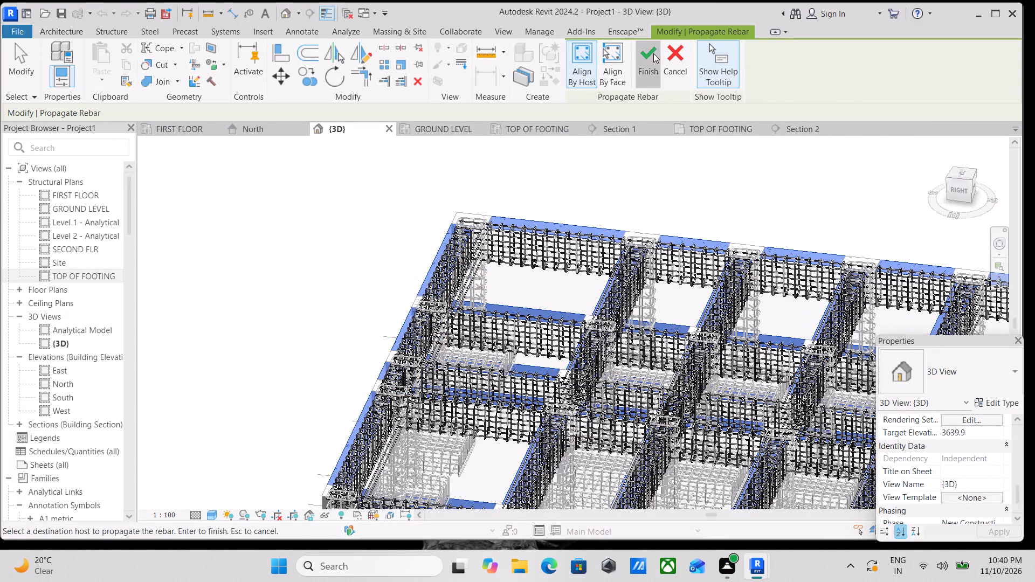
pyautogui.scroll(-1, 645, 100)
pyautogui.click(620, 168)
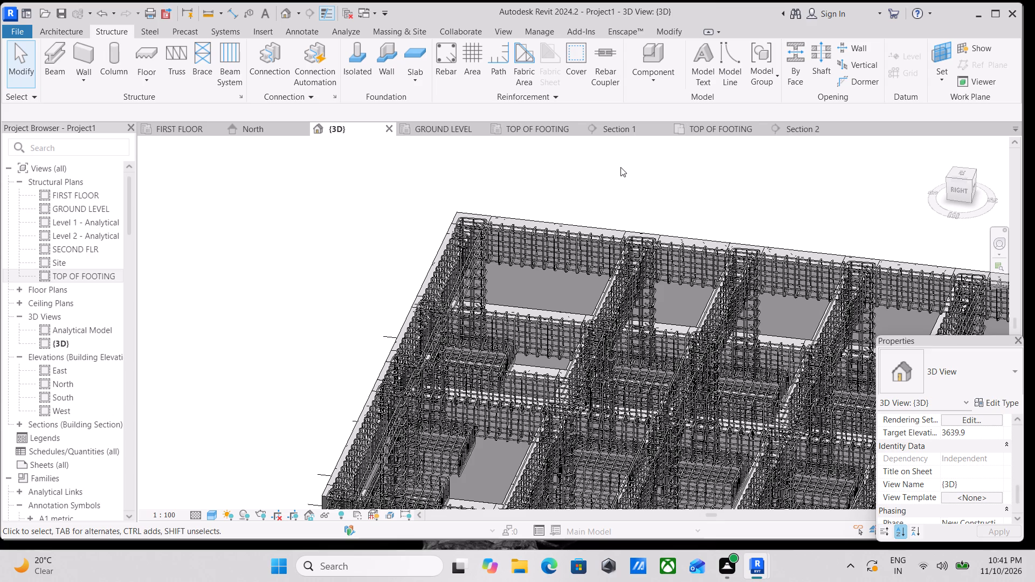
# In the top view, nudge the straight 13M bar set beside the grid 7 beam between grids A and B sideways into the beam's stirrups.
pyautogui.click(964, 171)
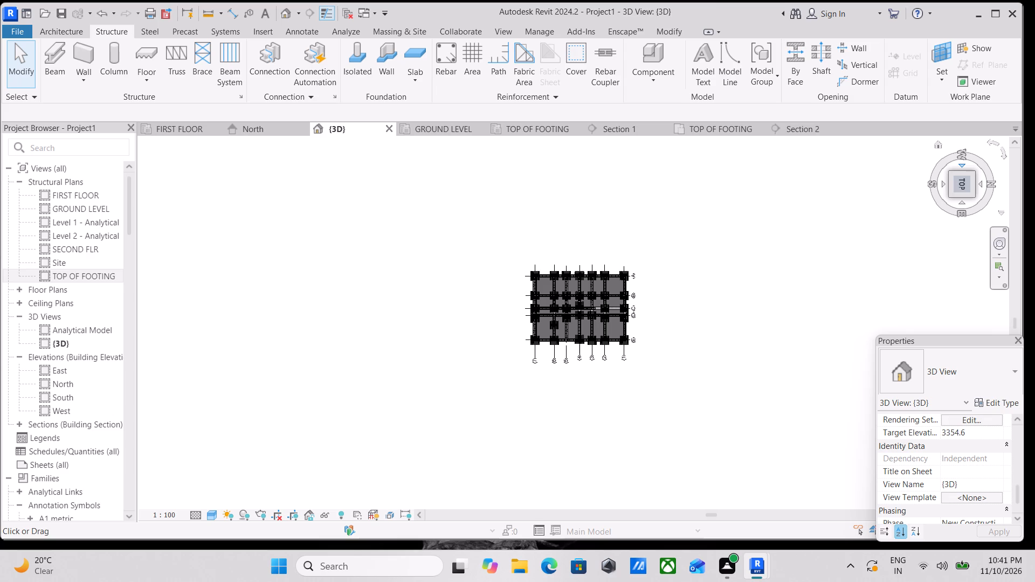
pyautogui.scroll(-1, 926, 192)
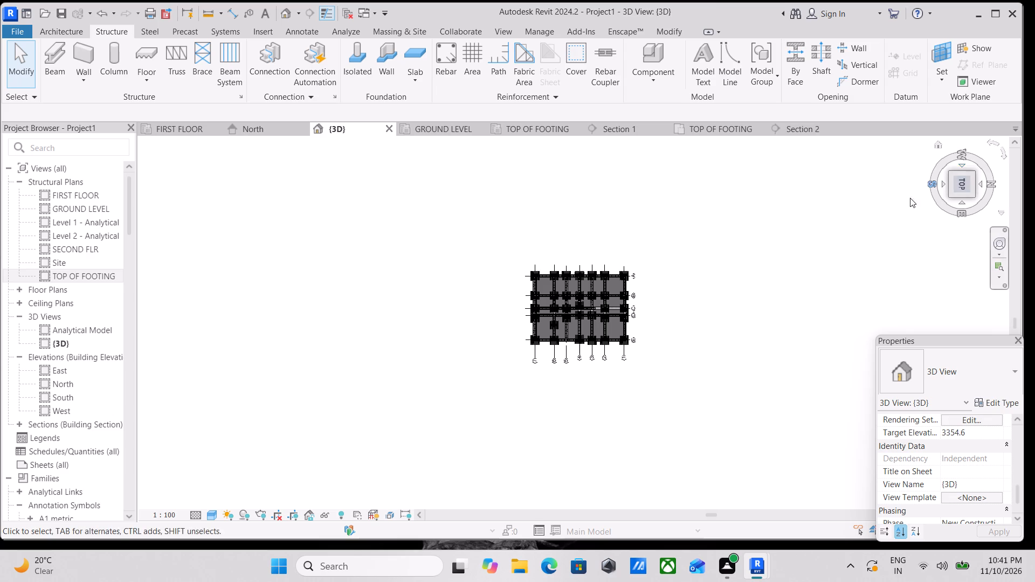
pyautogui.scroll(4, 762, 228)
pyautogui.scroll(4, 574, 274)
pyautogui.scroll(2, 532, 292)
pyautogui.moveTo(533, 292); pyautogui.dragTo(576, 279, button='middle')
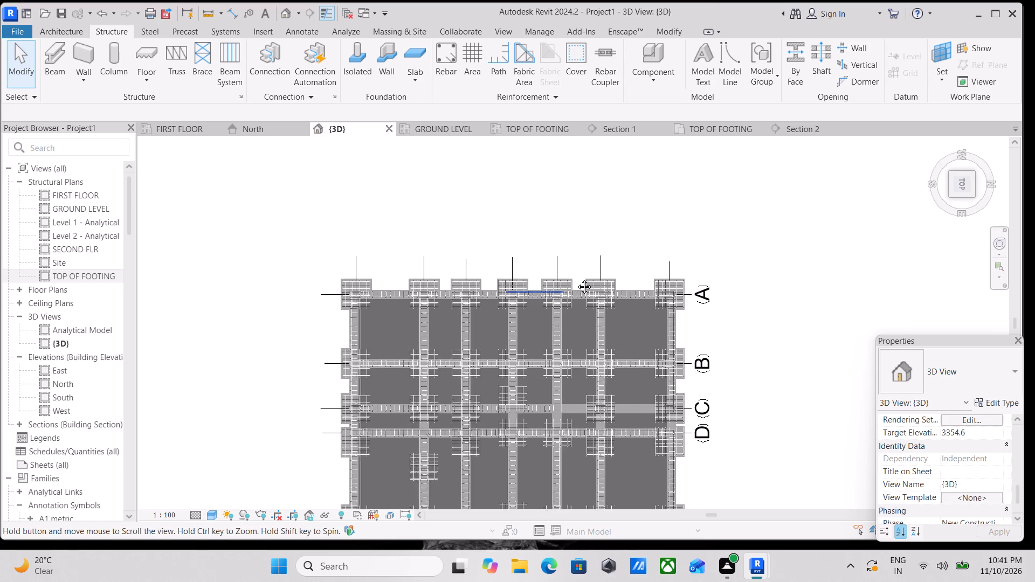
pyautogui.moveTo(576, 279); pyautogui.dragTo(839, 264, button='middle')
pyautogui.scroll(1, 839, 263)
pyautogui.scroll(4, 561, 338)
pyautogui.scroll(5, 630, 301)
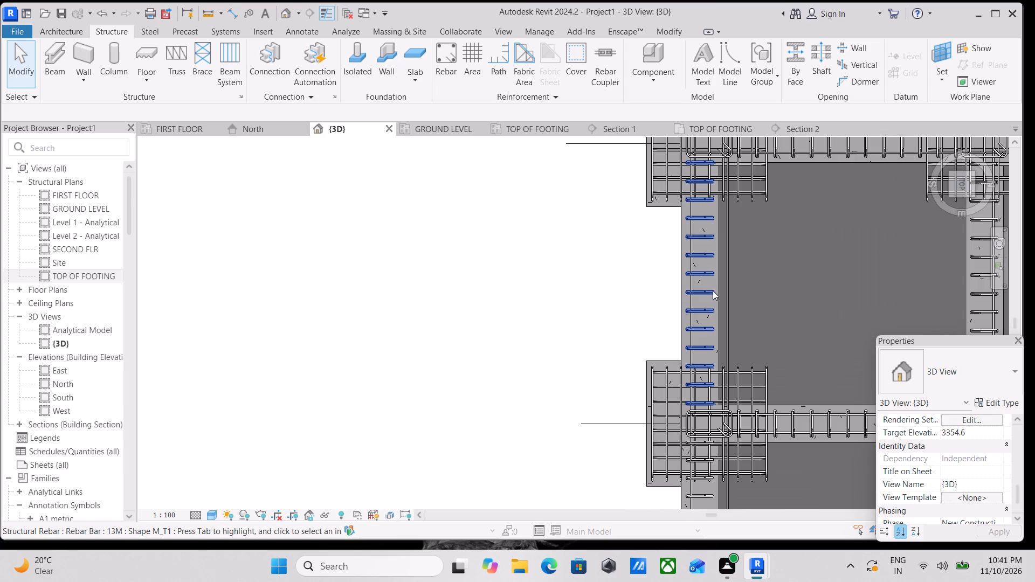
pyautogui.click(729, 287)
pyautogui.scroll(3, 732, 288)
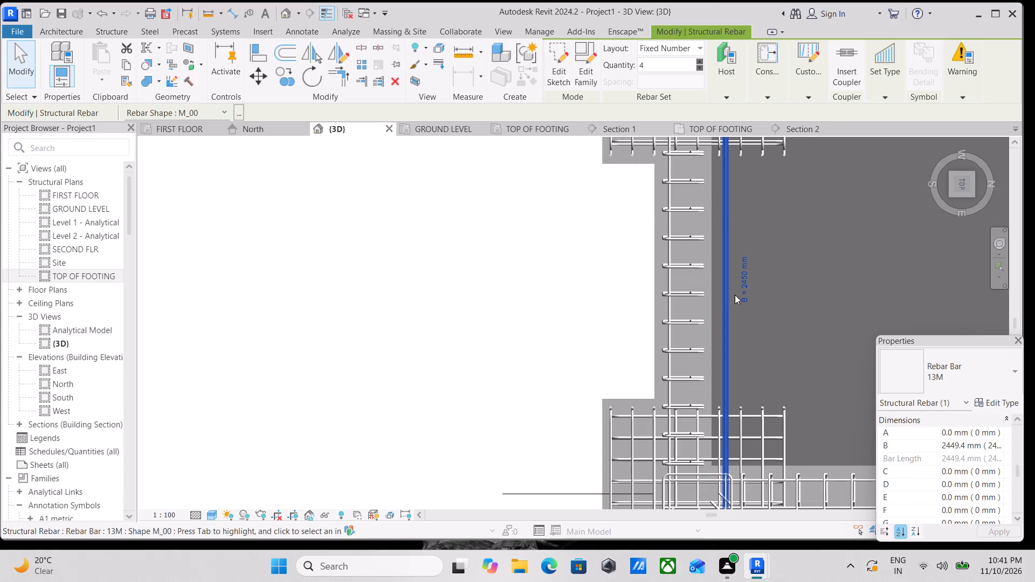
pyautogui.scroll(-4, 774, 264)
pyautogui.moveTo(767, 261); pyautogui.dragTo(751, 226, button='middle')
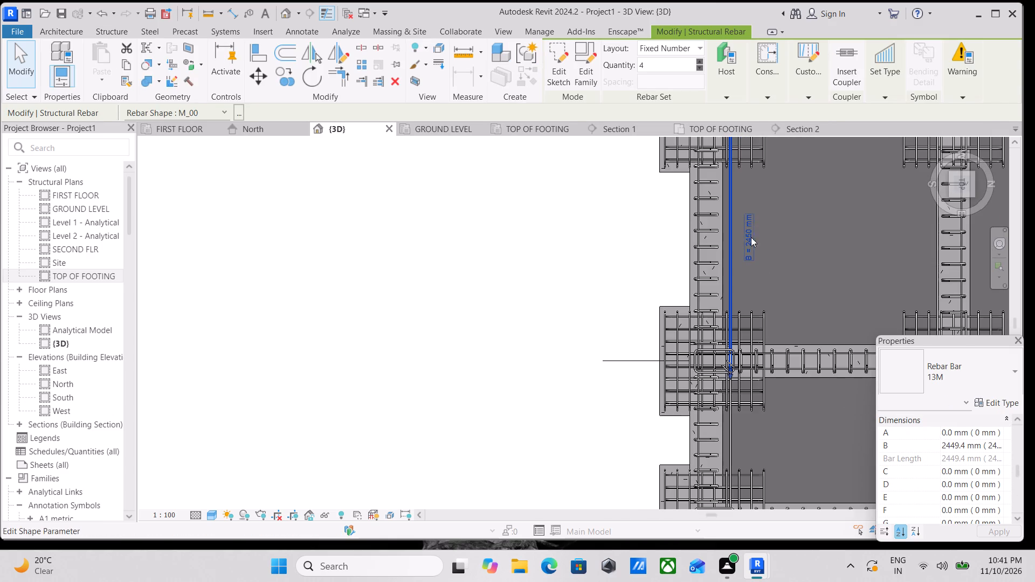
pyautogui.scroll(3, 736, 360)
pyautogui.moveTo(762, 304); pyautogui.dragTo(761, 329, button='middle')
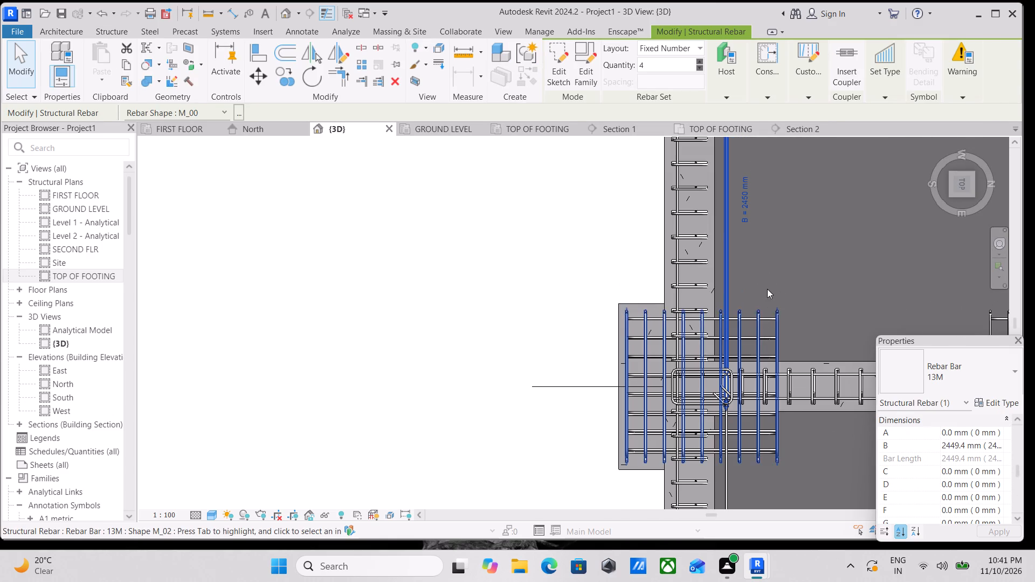
pyautogui.scroll(-1, 767, 289)
pyautogui.moveTo(760, 301); pyautogui.dragTo(732, 331, button='middle')
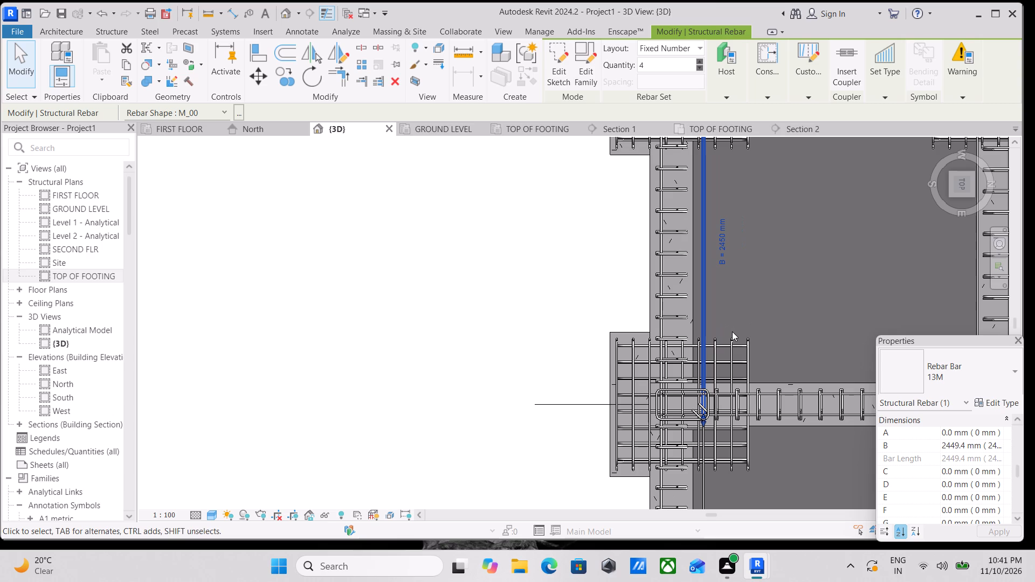
pyautogui.scroll(-2, 728, 306)
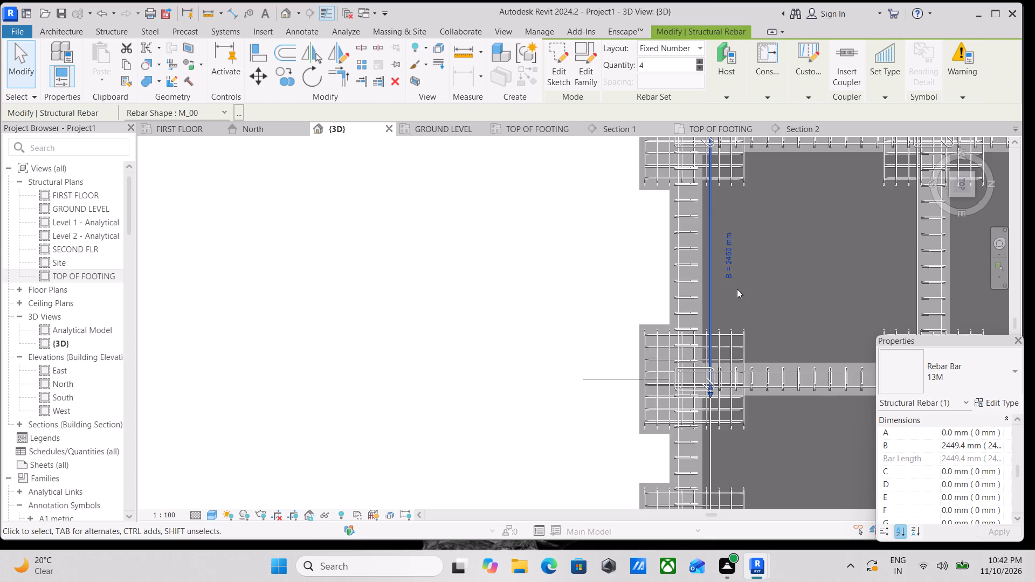
pyautogui.moveTo(726, 283); pyautogui.dragTo(674, 322, button='middle')
pyautogui.press('Left')
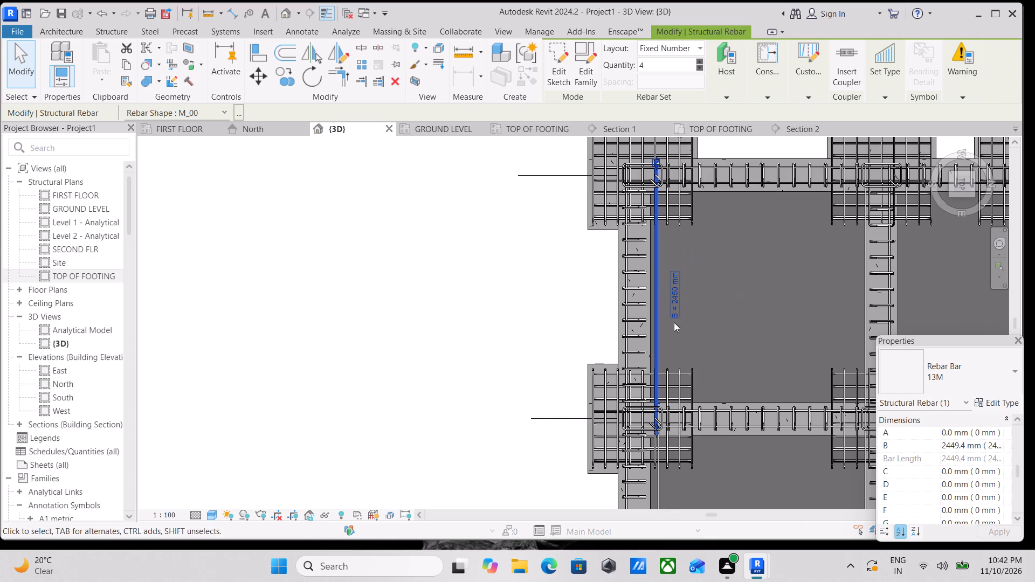
pyautogui.press('Left')
pyautogui.press('Left')
pyautogui.press('Left')
pyautogui.press('Left')
pyautogui.press('Left')
pyautogui.press('Left')
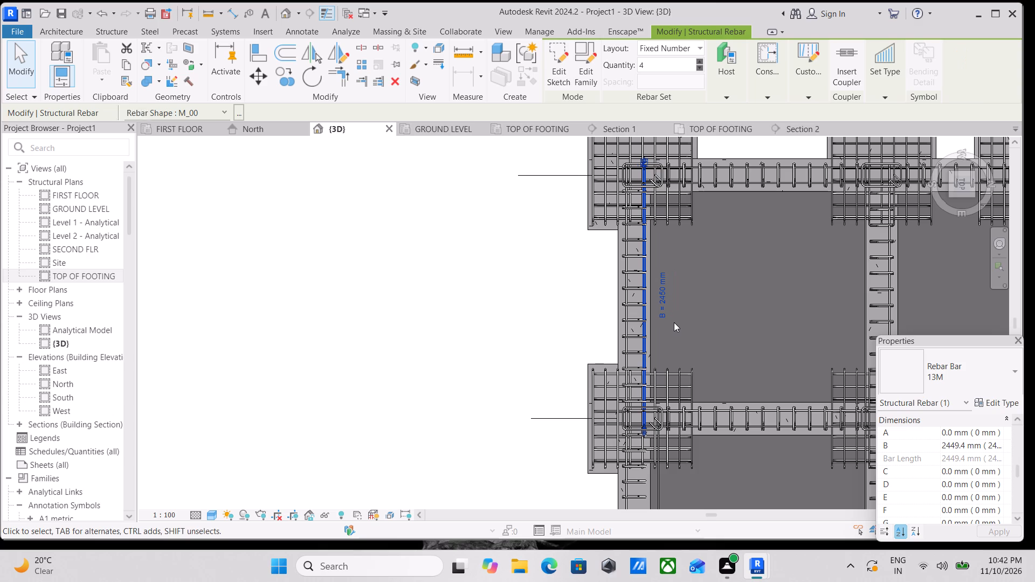
pyautogui.press('Left')
pyautogui.press('Right')
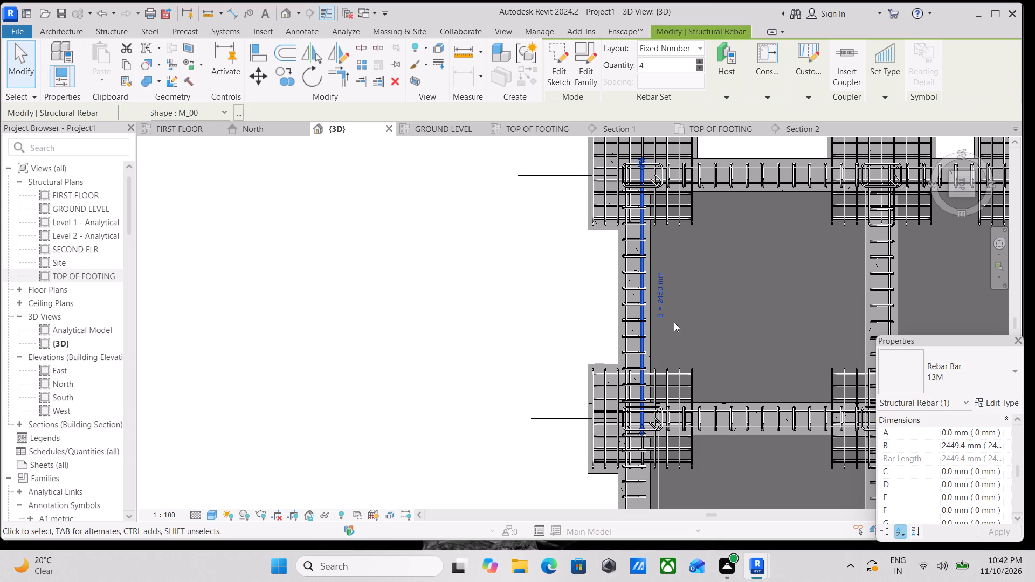
# Nudge the straight 13M bar set beside the grid 7 beam between grids B and C sideways into the beam's stirrups.
pyautogui.scroll(-3, 677, 318)
pyautogui.moveTo(680, 296); pyautogui.dragTo(707, 171, button='middle')
pyautogui.scroll(1, 708, 171)
pyautogui.scroll(3, 678, 331)
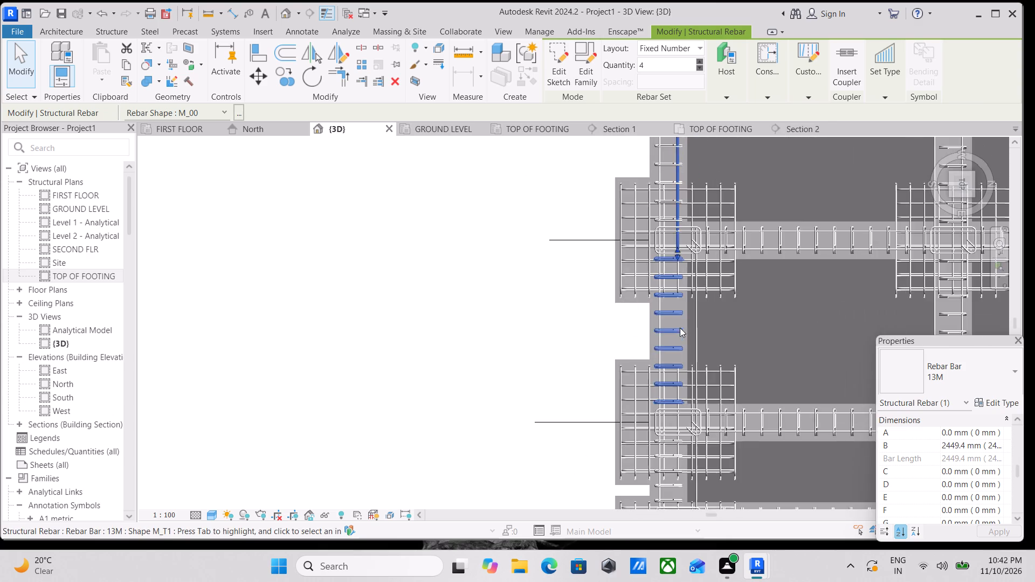
pyautogui.moveTo(685, 307); pyautogui.dragTo(709, 231, button='middle')
pyautogui.scroll(-1, 691, 281)
pyautogui.scroll(1, 715, 228)
pyautogui.scroll(-2, 720, 300)
pyautogui.moveTo(720, 293); pyautogui.dragTo(738, 227, button='middle')
pyautogui.click(740, 228)
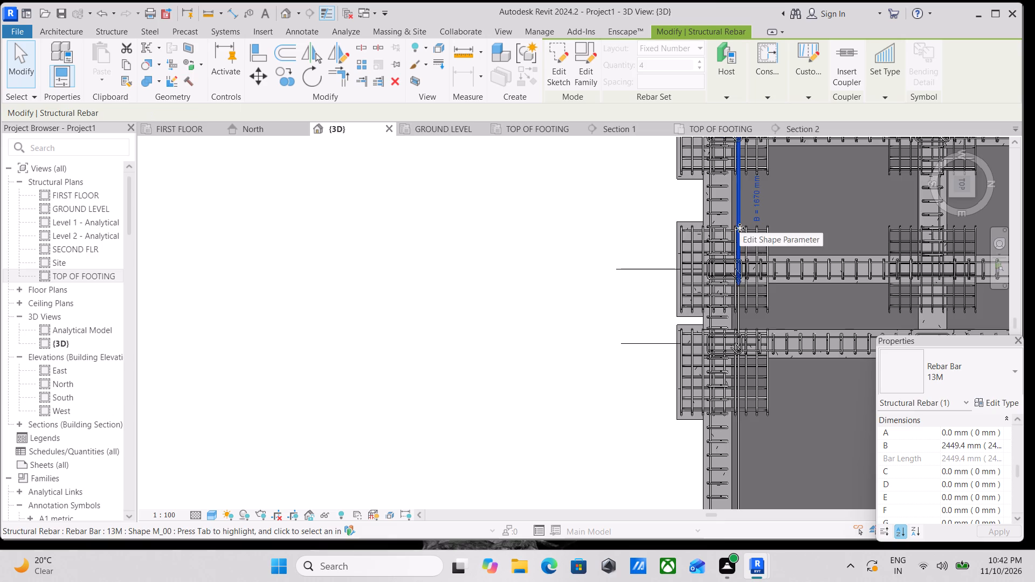
pyautogui.moveTo(742, 226); pyautogui.dragTo(736, 315, button='middle')
pyautogui.press('Left')
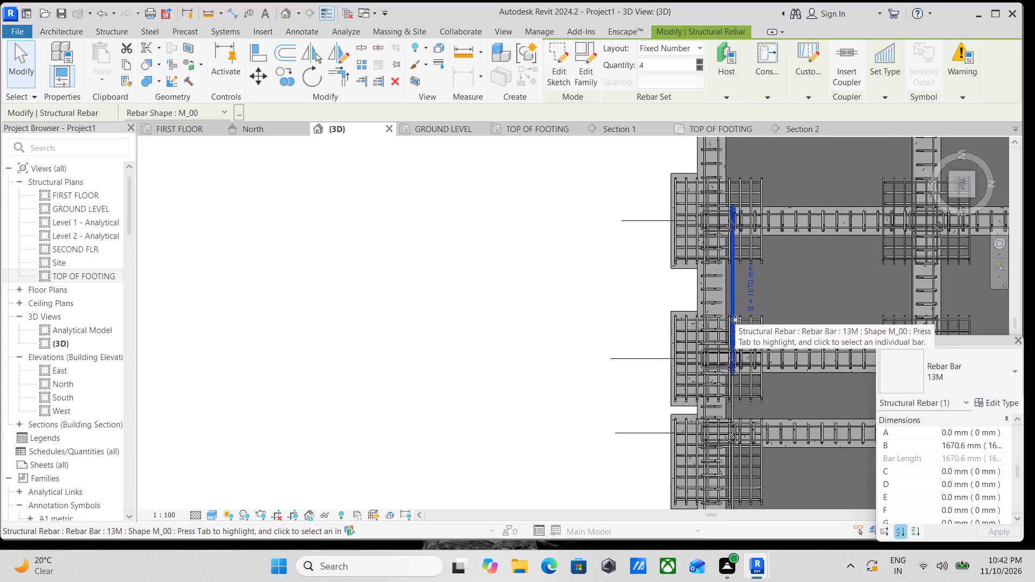
pyautogui.press('Left')
pyautogui.press('Left')
pyautogui.press('Left')
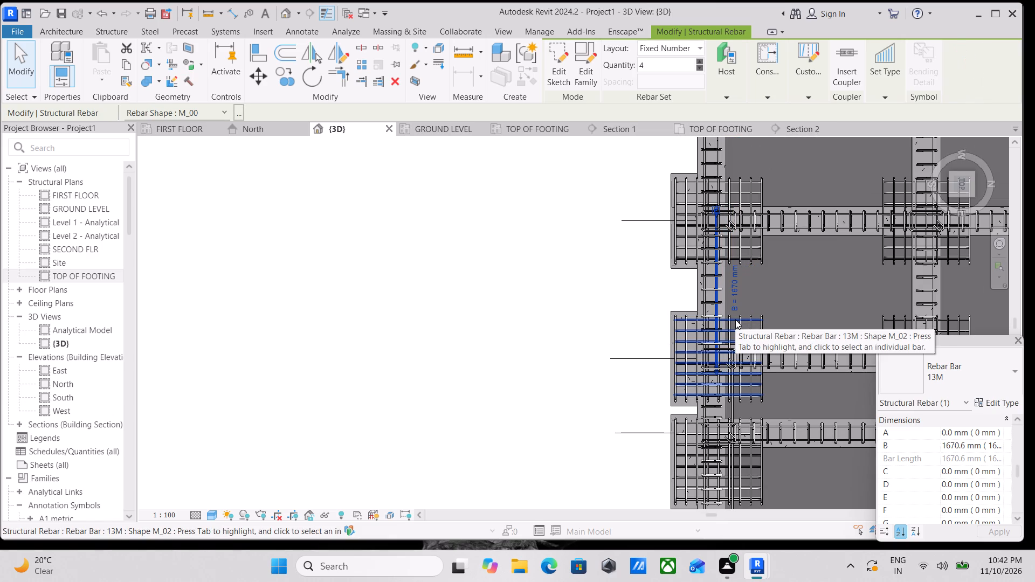
# Nudge the straight 13M bar set beside the grid 7 beam between grids D and E sideways until it sits inside the stirrups.
pyautogui.scroll(-4, 735, 320)
pyautogui.moveTo(760, 297); pyautogui.dragTo(774, 130, button='middle')
pyautogui.scroll(17, 759, 324)
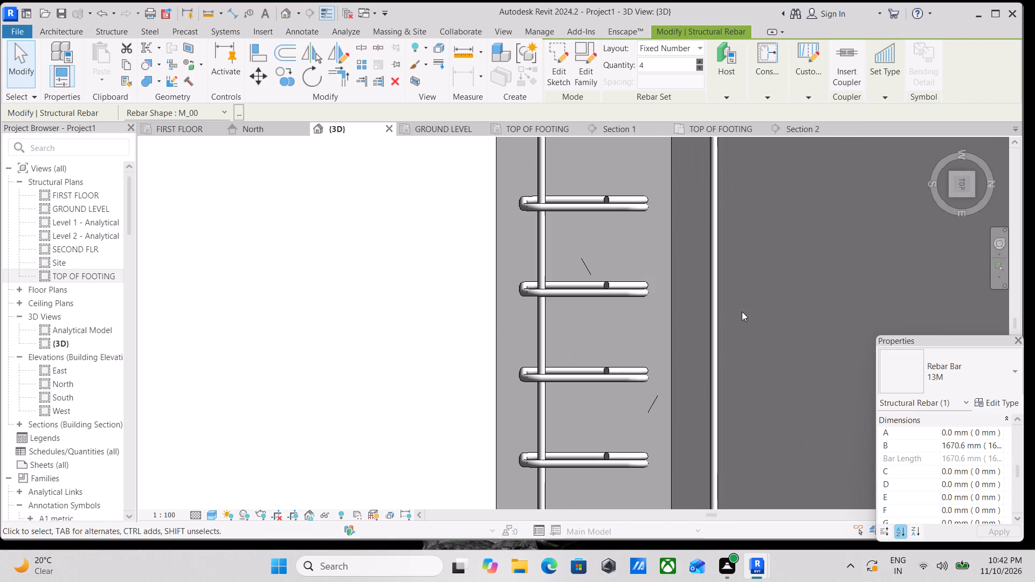
pyautogui.click(715, 304)
pyautogui.press('Left')
pyautogui.press('Left')
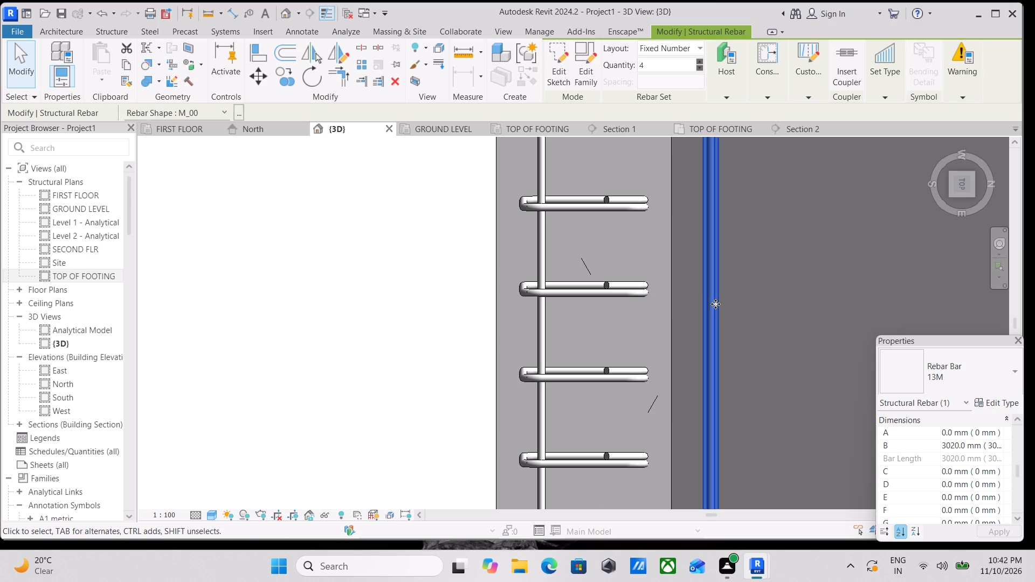
pyautogui.press('Left')
pyautogui.press('Left')
pyautogui.press('Left')
pyautogui.press('Left')
pyautogui.press('Left')
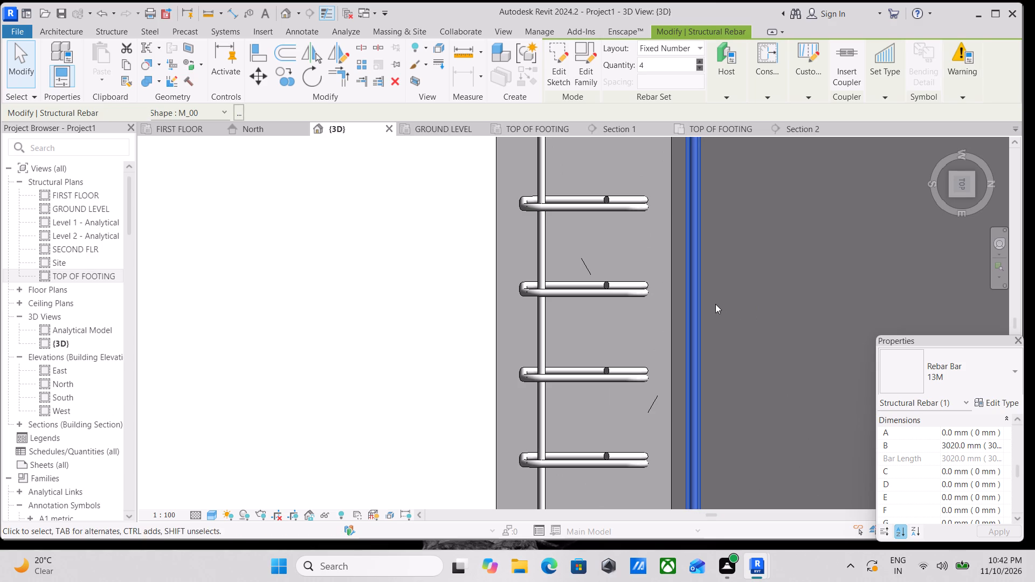
pyautogui.press('Left')
pyautogui.press('Left')
pyautogui.press('Left')
pyautogui.press('Left')
pyautogui.press('Left')
pyautogui.press('Left')
pyautogui.press('Left')
pyautogui.press('Left')
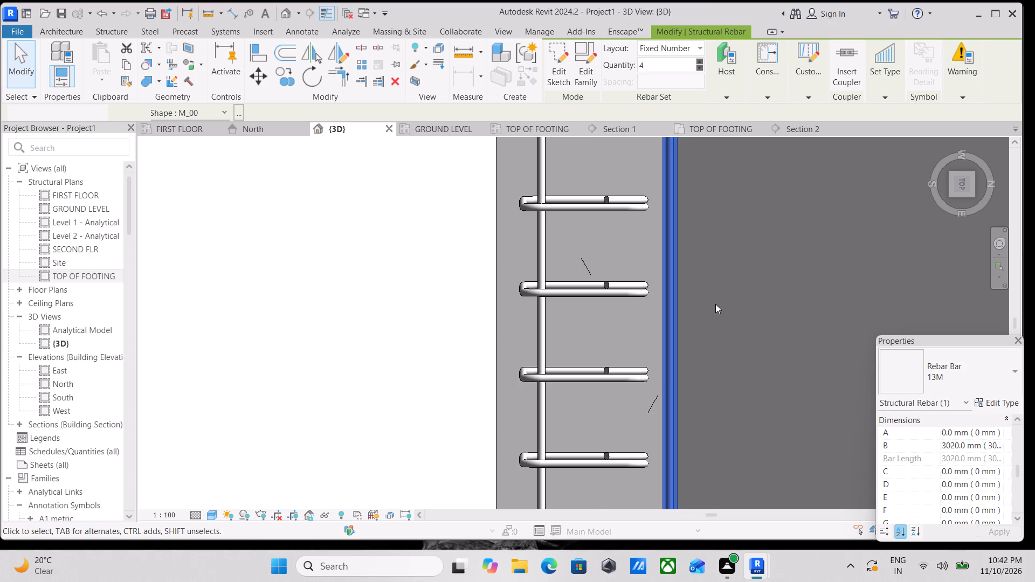
pyautogui.press('Left')
pyautogui.press('Left')
pyautogui.press('Left')
pyautogui.press('Left')
pyautogui.press('Left')
pyautogui.press('Left')
pyautogui.press('Left')
pyautogui.press('Left')
pyautogui.press('Left')
pyautogui.press('Left')
pyautogui.press('Left')
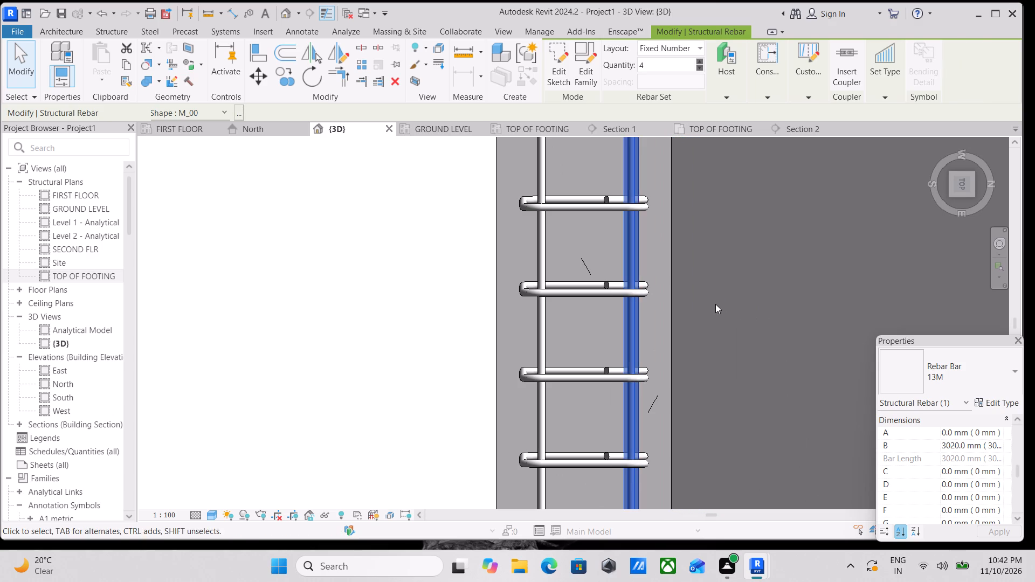
pyautogui.press('Left')
pyautogui.press('Left')
pyautogui.scroll(-2, 715, 304)
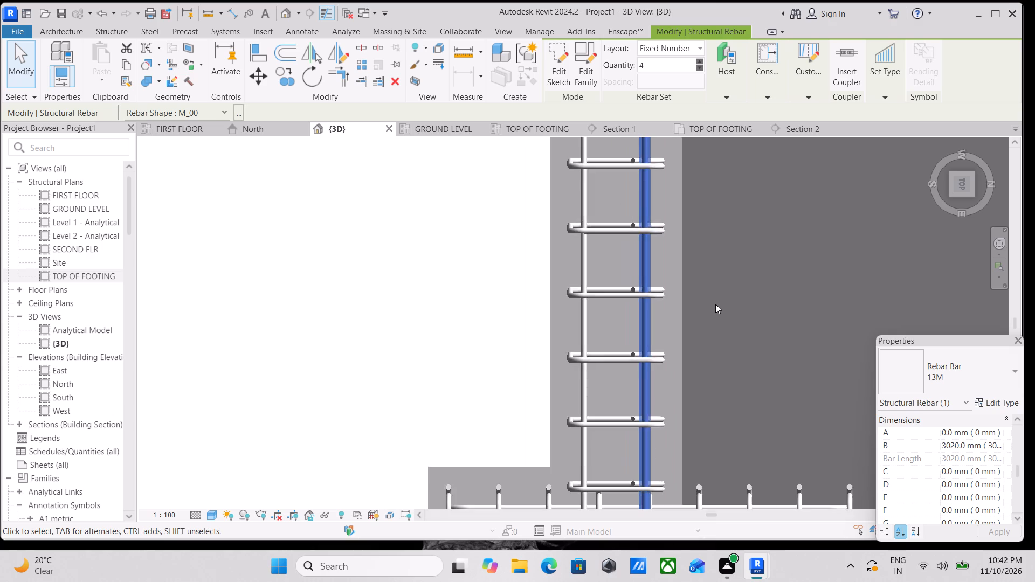
pyautogui.scroll(-10, 715, 304)
pyautogui.moveTo(741, 283); pyautogui.dragTo(667, 308, button='middle')
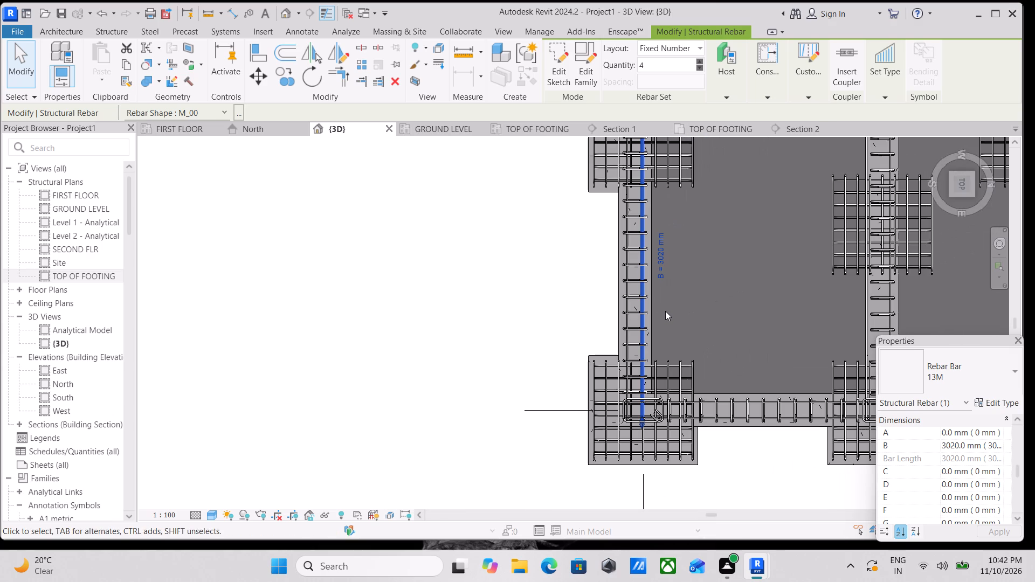
pyautogui.press('Right')
pyautogui.press('Left')
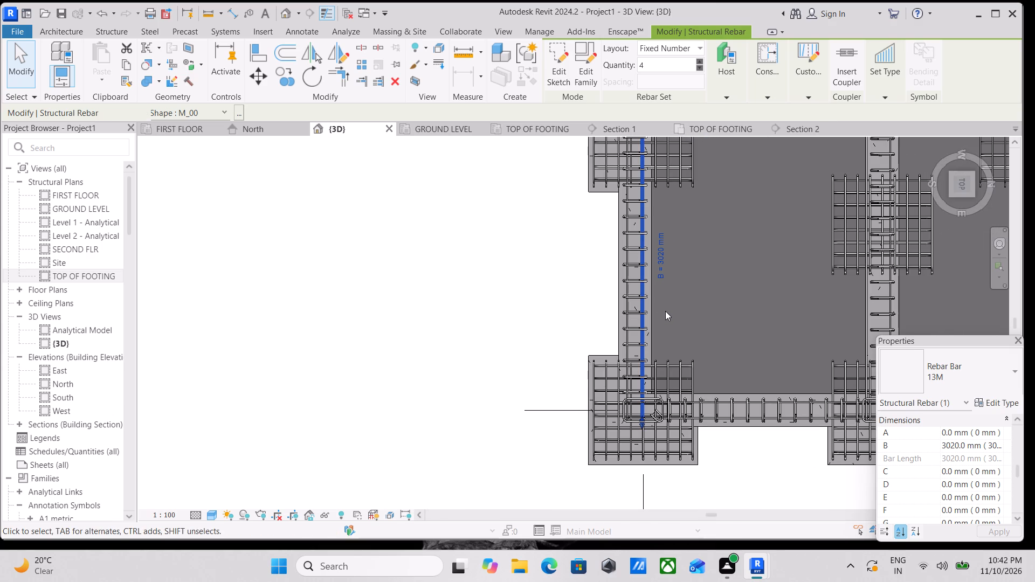
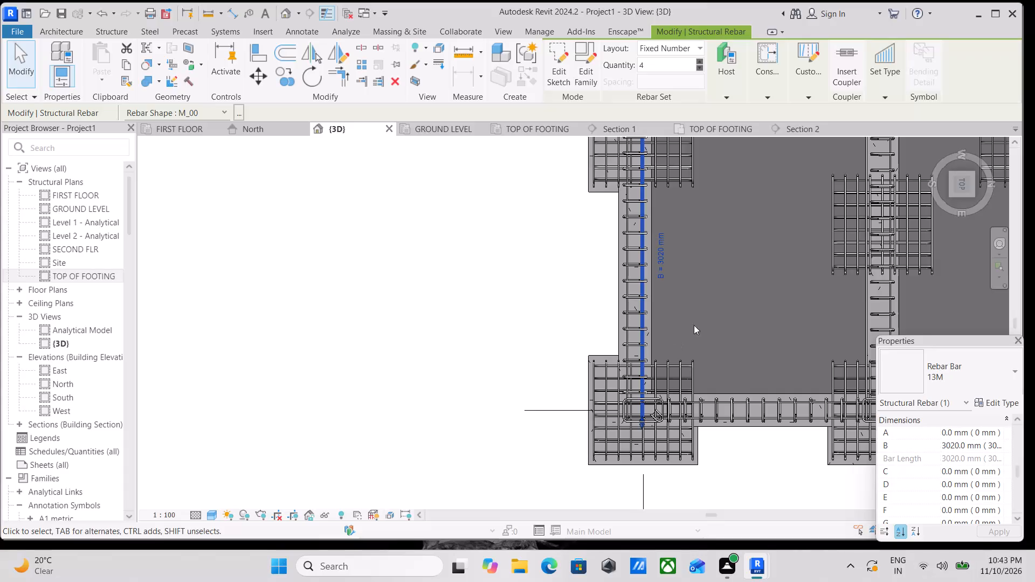
# Examine the straight bars and stirrups in the grid 7 beams from grid E to grid A in the top view.
pyautogui.scroll(-3, 712, 307)
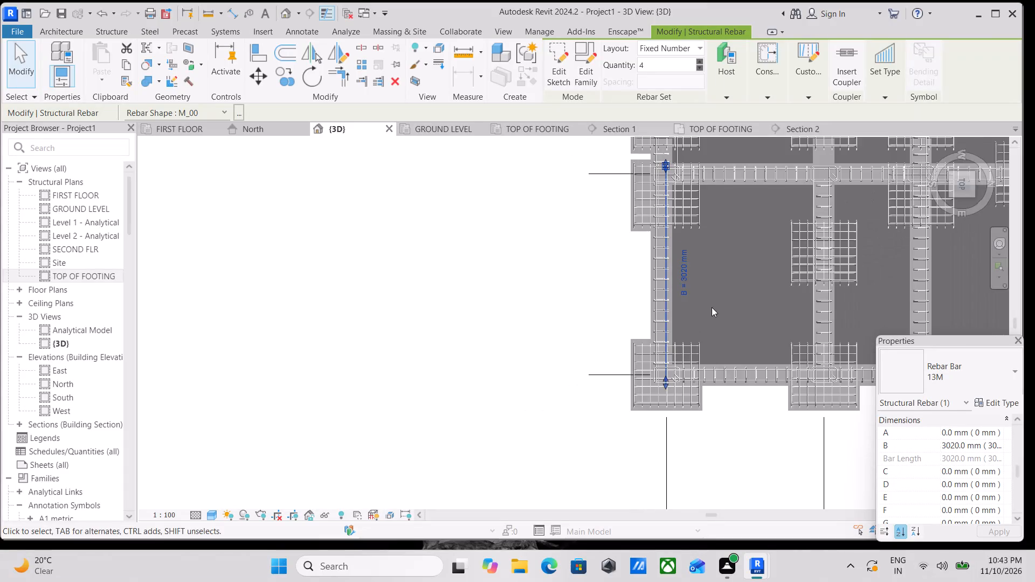
pyautogui.moveTo(708, 320); pyautogui.dragTo(696, 368, button='middle')
pyautogui.scroll(2, 694, 368)
pyautogui.scroll(5, 661, 336)
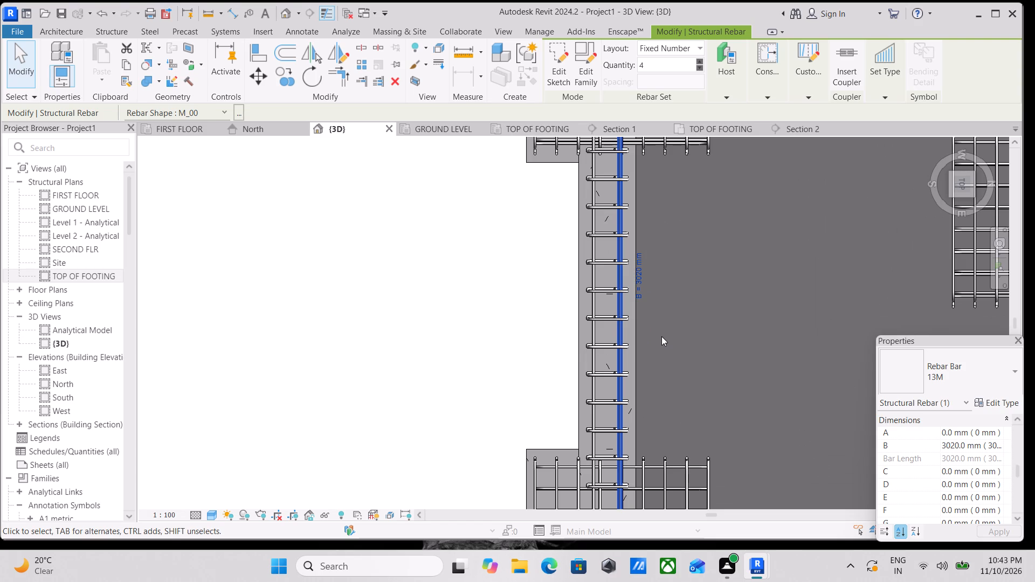
pyautogui.scroll(-5, 671, 324)
pyautogui.moveTo(671, 321); pyautogui.dragTo(666, 338, button='middle')
pyautogui.scroll(-1, 668, 302)
pyautogui.moveTo(668, 311); pyautogui.dragTo(670, 362, button='middle')
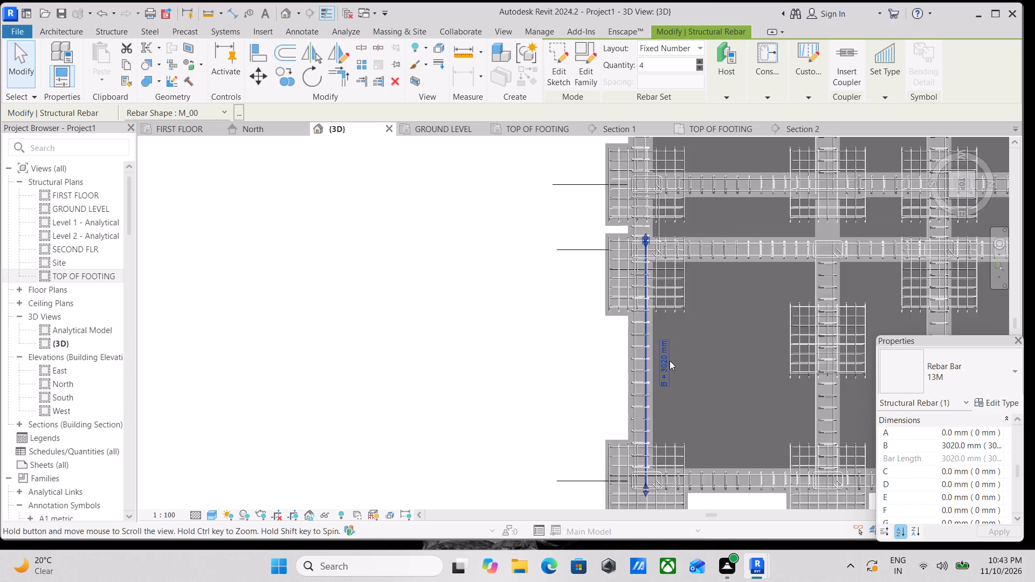
pyautogui.scroll(3, 644, 259)
pyautogui.moveTo(656, 245); pyautogui.dragTo(647, 312, button='middle')
pyautogui.scroll(7, 647, 312)
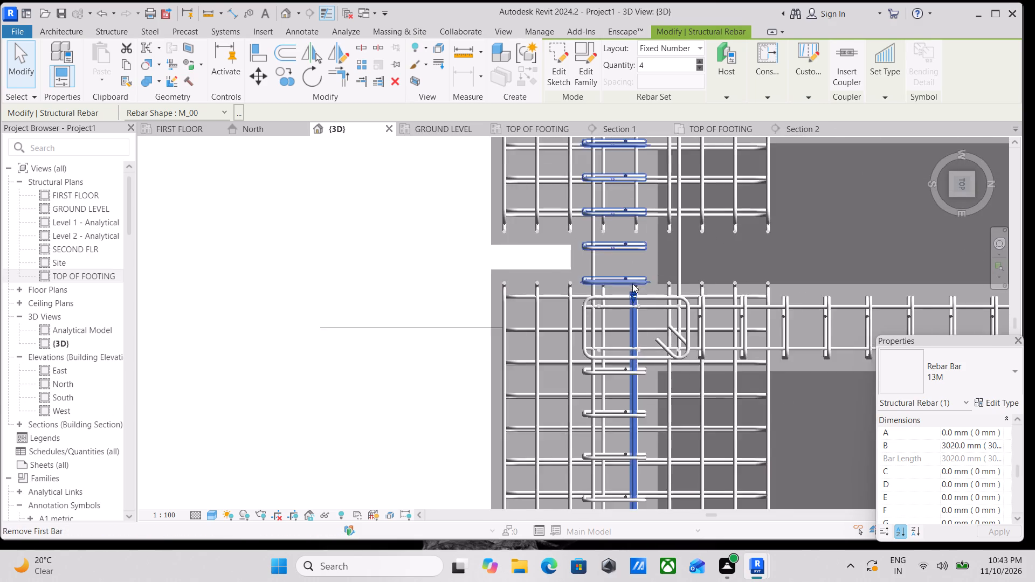
pyautogui.scroll(7, 631, 290)
pyautogui.scroll(-9, 633, 294)
pyautogui.moveTo(636, 289); pyautogui.dragTo(633, 255, button='middle')
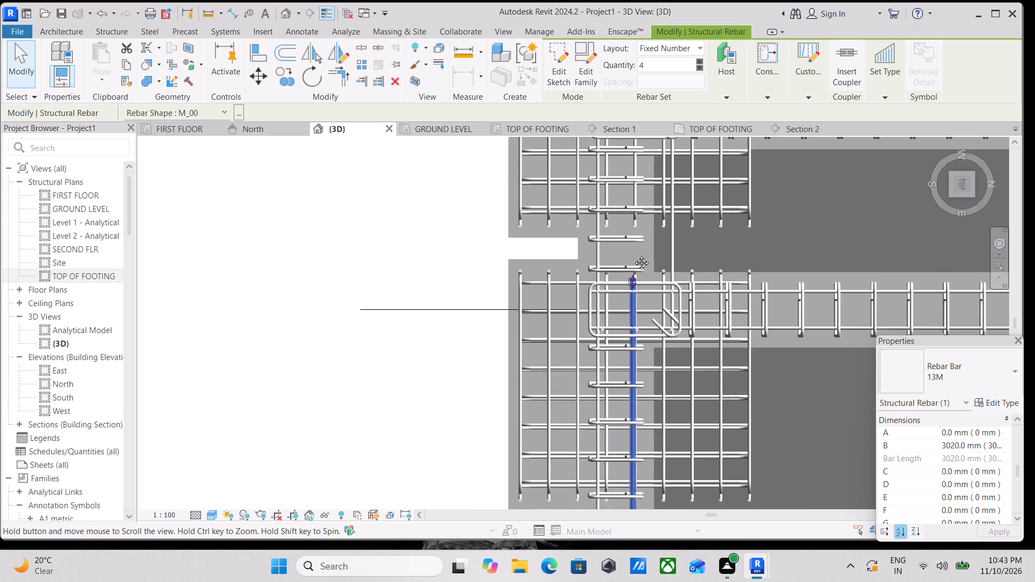
pyautogui.moveTo(633, 255); pyautogui.dragTo(637, 213, button='middle')
pyautogui.scroll(-5, 633, 252)
pyautogui.moveTo(660, 282); pyautogui.dragTo(658, 171, button='middle')
pyautogui.scroll(-3, 656, 295)
pyautogui.moveTo(651, 287); pyautogui.dragTo(652, 216, button='middle')
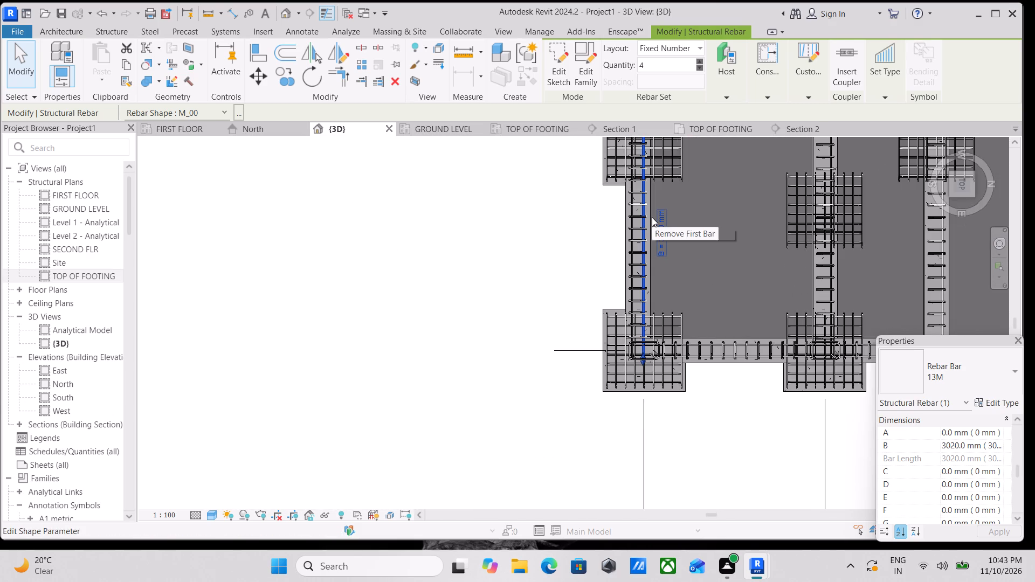
pyautogui.scroll(-1, 648, 248)
pyautogui.moveTo(648, 248); pyautogui.dragTo(653, 325, button='middle')
pyautogui.scroll(-1, 649, 250)
pyautogui.scroll(1, 654, 328)
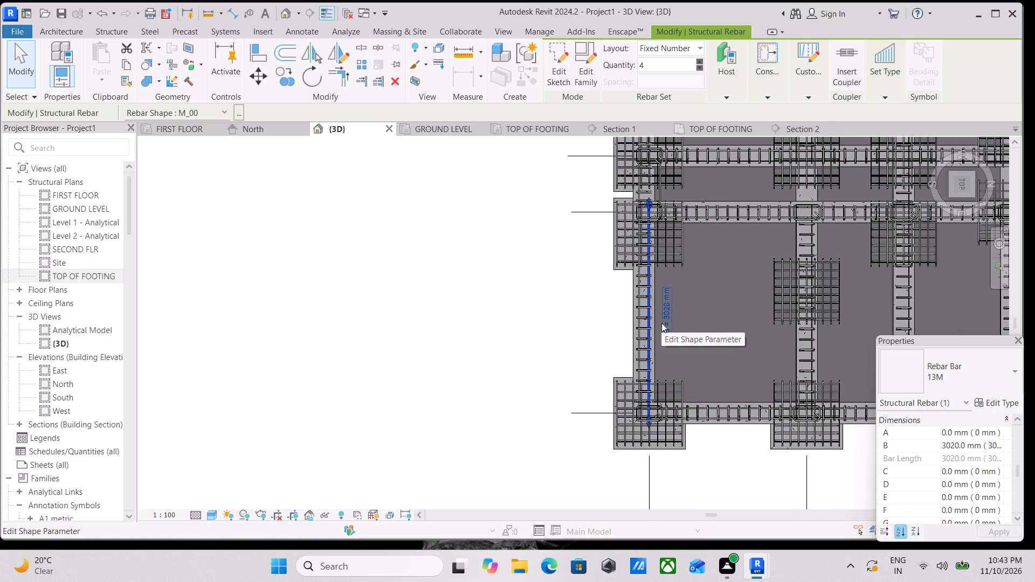
pyautogui.moveTo(661, 324); pyautogui.dragTo(677, 382, button='middle')
pyautogui.scroll(7, 677, 382)
pyautogui.moveTo(648, 348); pyautogui.dragTo(619, 446, button='middle')
pyautogui.scroll(-3, 636, 415)
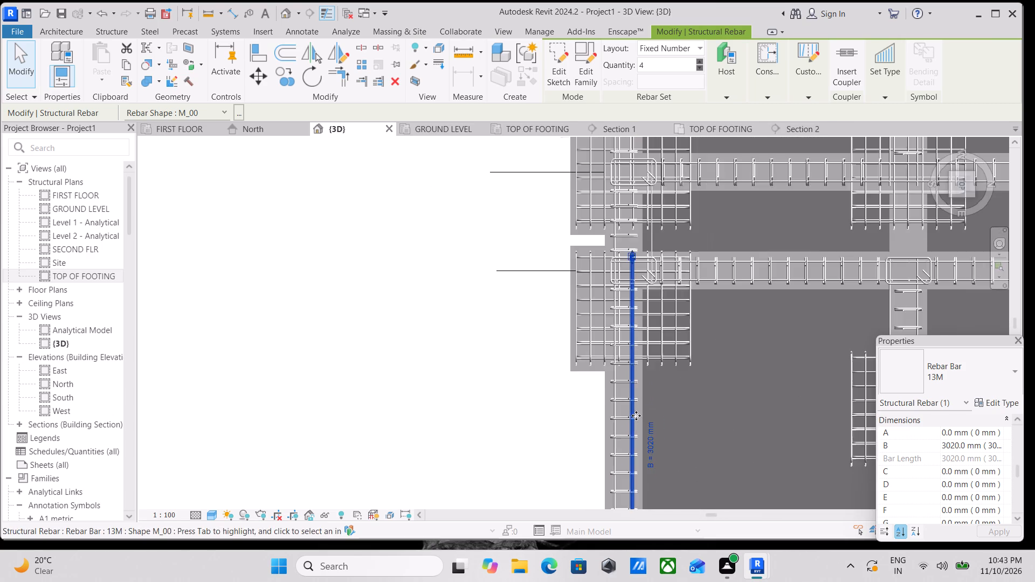
pyautogui.moveTo(636, 424); pyautogui.dragTo(632, 505, button='middle')
pyautogui.moveTo(649, 450); pyautogui.dragTo(651, 544, button='middle')
pyautogui.moveTo(652, 510); pyautogui.dragTo(650, 581, button='middle')
pyautogui.scroll(1, 650, 579)
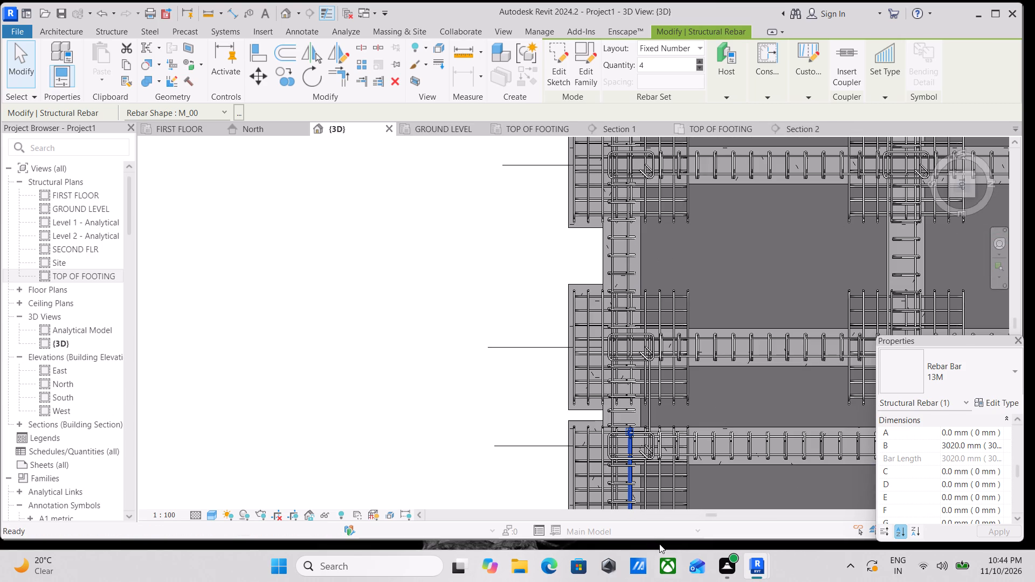
pyautogui.scroll(-3, 659, 271)
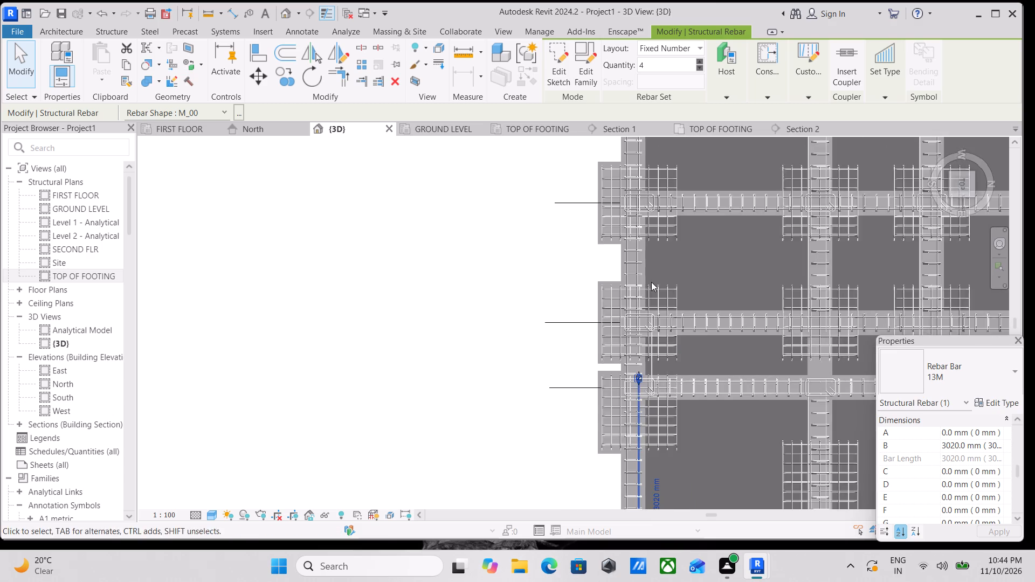
pyautogui.moveTo(651, 287); pyautogui.dragTo(642, 416, button='middle')
pyautogui.moveTo(638, 277); pyautogui.dragTo(619, 381, button='middle')
pyautogui.scroll(2, 606, 342)
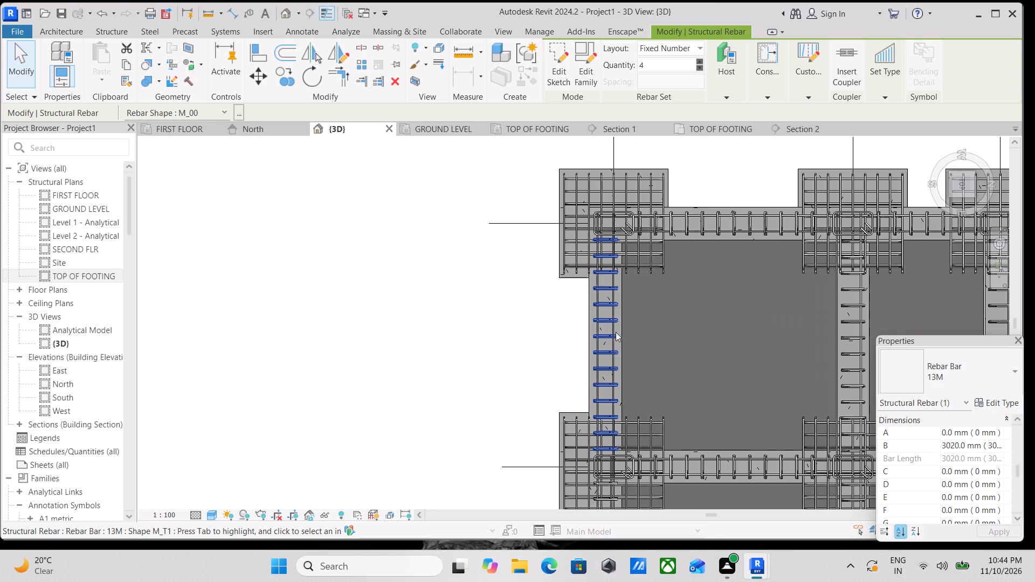
pyautogui.scroll(-3, 620, 315)
pyautogui.moveTo(630, 297); pyautogui.dragTo(648, 366, button='middle')
pyautogui.moveTo(666, 245); pyautogui.dragTo(618, 188, button='middle')
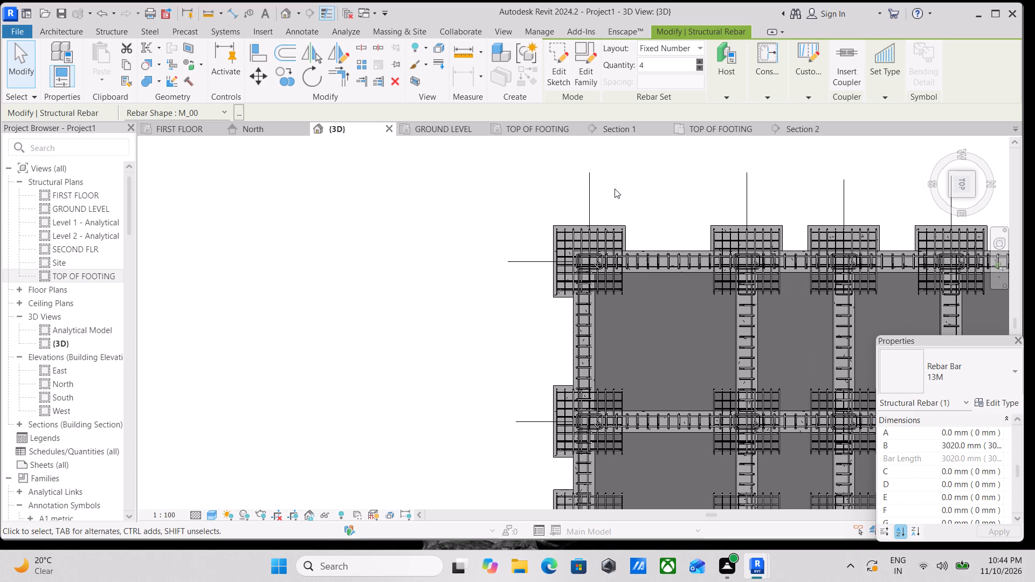
# Recheck the grid 7 beam cages at the column junctions, looking closely at the straight bar set between grids D and E.
pyautogui.scroll(-4, 615, 197)
pyautogui.moveTo(594, 317); pyautogui.dragTo(620, 208, button='middle')
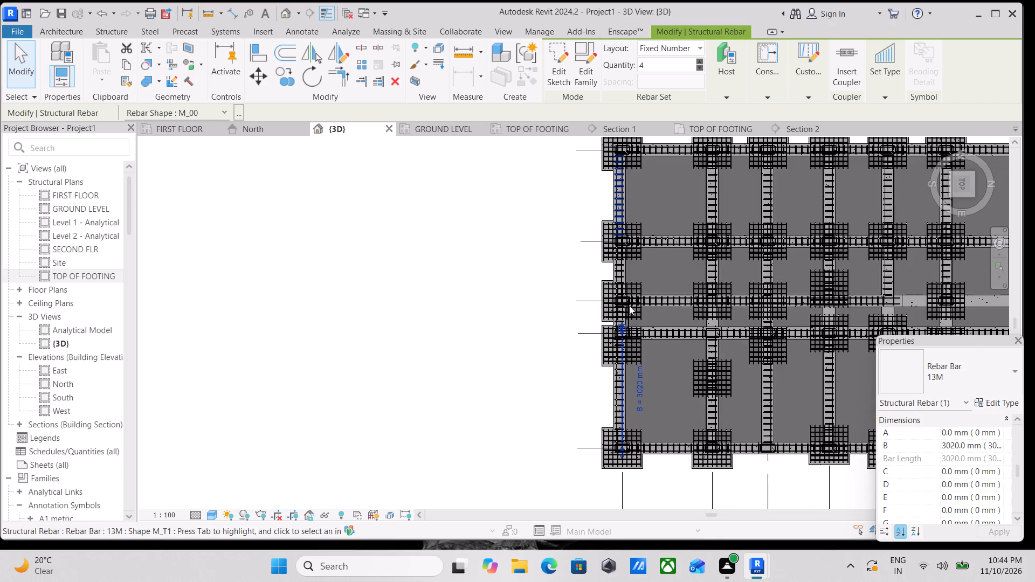
pyautogui.scroll(13, 630, 334)
pyautogui.scroll(4, 578, 286)
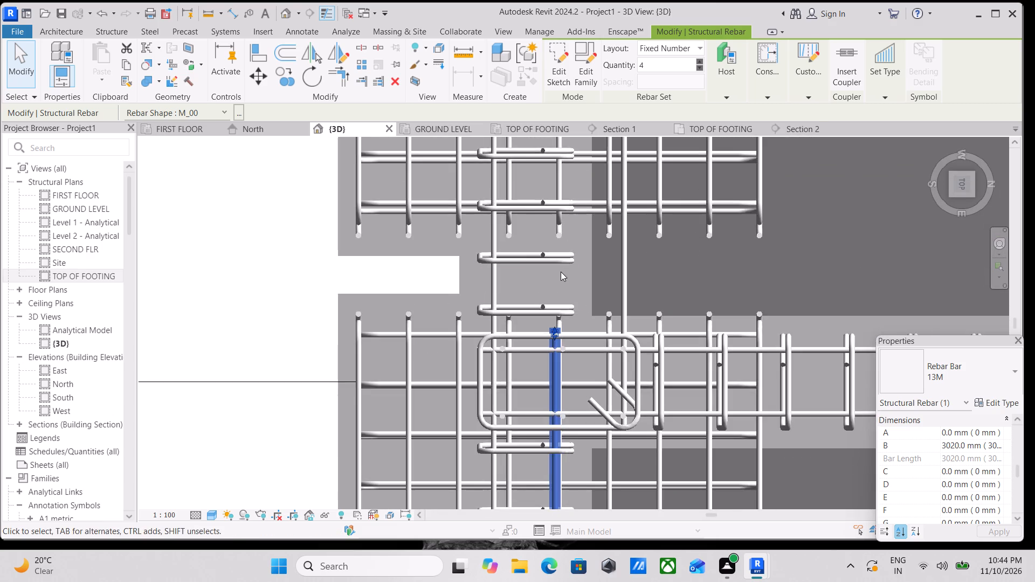
pyautogui.scroll(-13, 555, 268)
pyautogui.moveTo(612, 373); pyautogui.dragTo(630, 242, button='middle')
pyautogui.scroll(4, 501, 386)
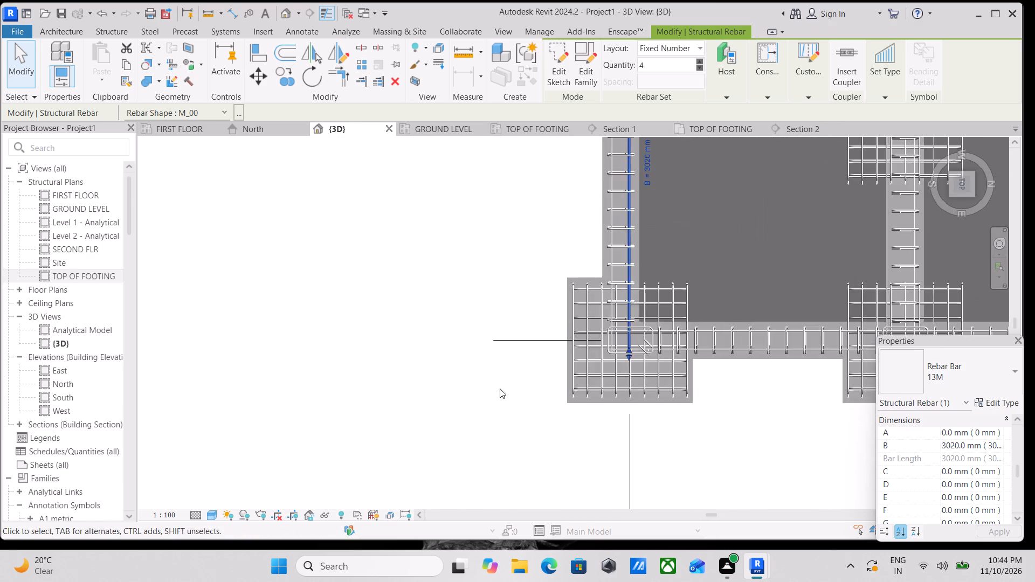
pyautogui.scroll(-1, 611, 320)
pyautogui.moveTo(609, 320); pyautogui.dragTo(503, 325, button='middle')
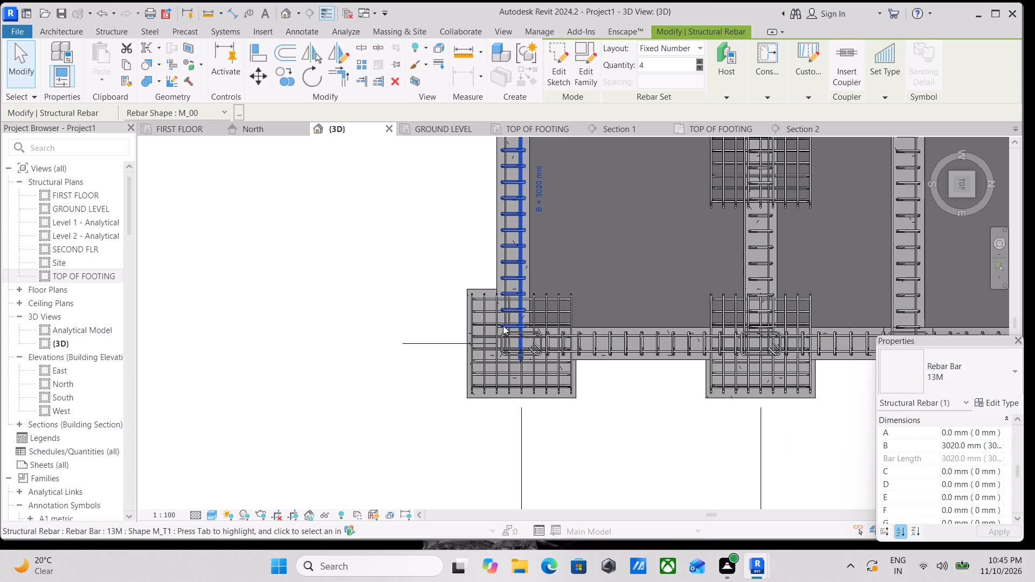
pyautogui.scroll(-6, 507, 322)
pyautogui.moveTo(529, 300); pyautogui.dragTo(527, 423, button='middle')
pyautogui.scroll(1, 526, 425)
pyautogui.scroll(4, 522, 339)
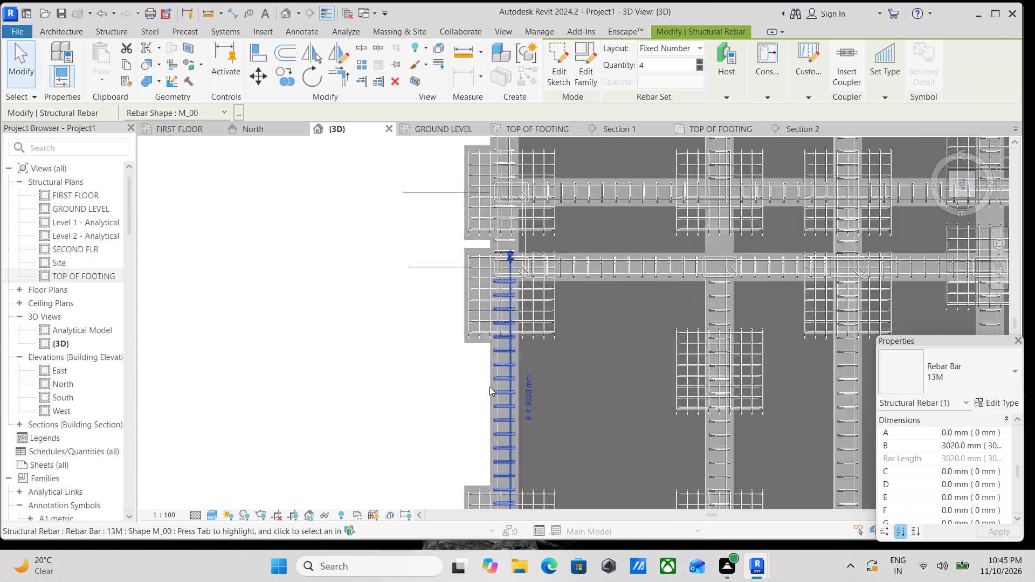
pyautogui.scroll(3, 489, 386)
pyautogui.moveTo(501, 372); pyautogui.dragTo(473, 531, button='middle')
pyautogui.scroll(1, 475, 528)
pyautogui.moveTo(491, 328); pyautogui.dragTo(485, 431, button='middle')
pyautogui.scroll(1, 491, 402)
pyautogui.scroll(-3, 515, 252)
pyautogui.moveTo(515, 272); pyautogui.dragTo(509, 397, button='middle')
pyautogui.scroll(-2, 510, 310)
pyautogui.moveTo(510, 310); pyautogui.dragTo(424, 305, button='middle')
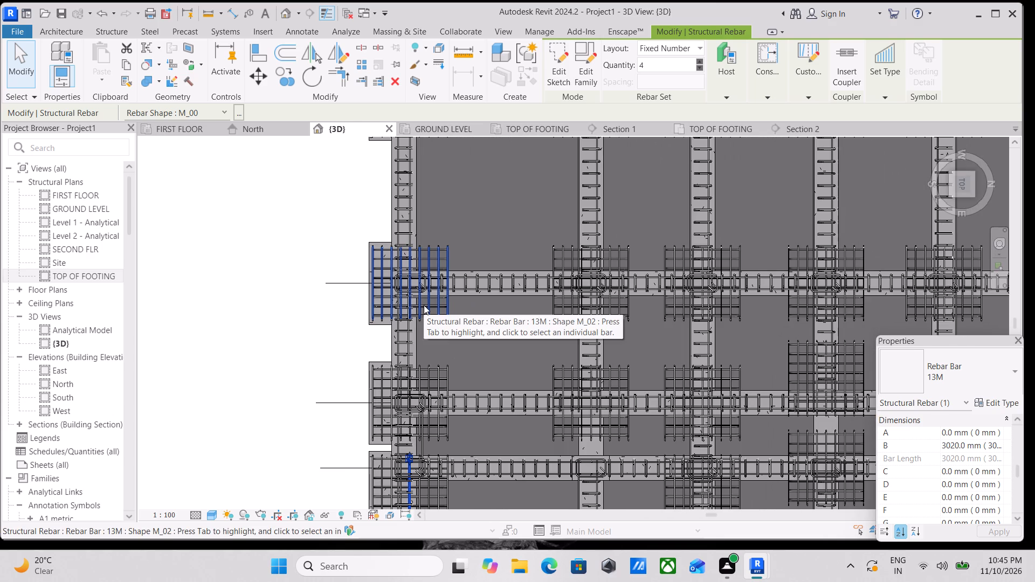
# Inspect the beam reinforcement across the whole grid layout in plan and in an angled 3D view, and clear the bar selection.
pyautogui.scroll(-5, 432, 294)
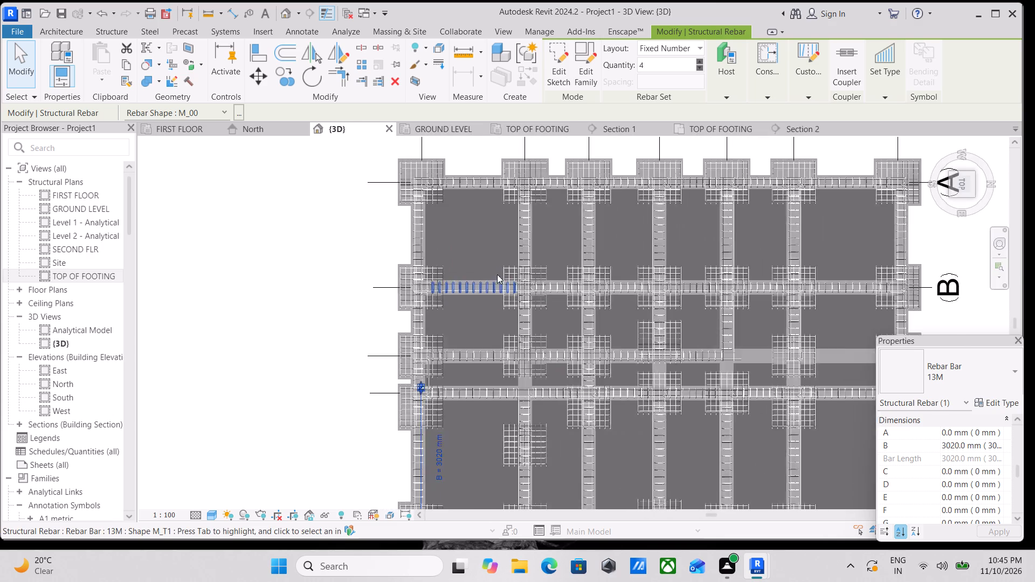
pyautogui.moveTo(530, 263); pyautogui.dragTo(479, 338, button='middle')
pyautogui.scroll(2, 482, 338)
pyautogui.scroll(-3, 487, 327)
pyautogui.moveTo(487, 313); pyautogui.dragTo(482, 164, button='middle')
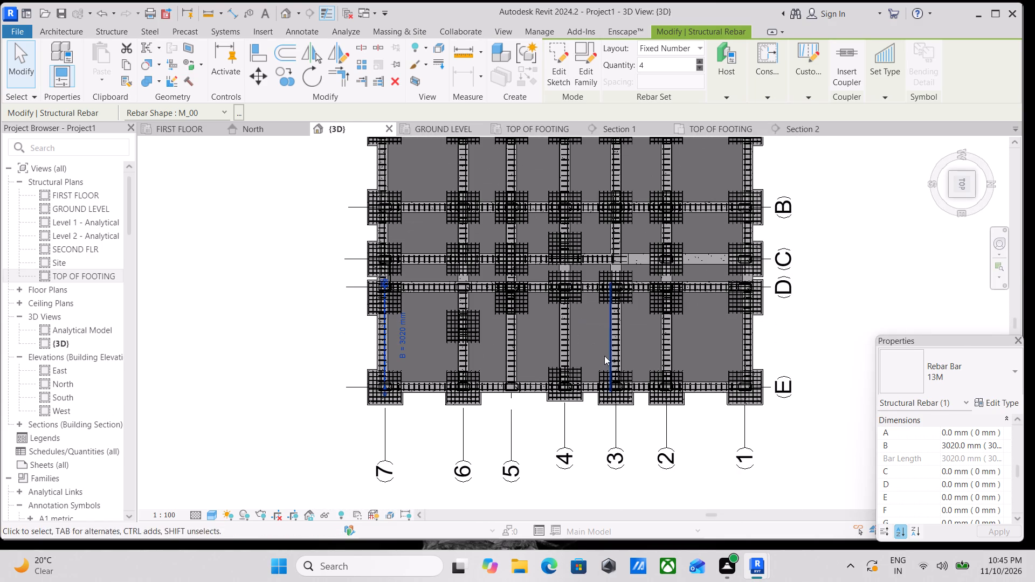
pyautogui.scroll(1, 604, 354)
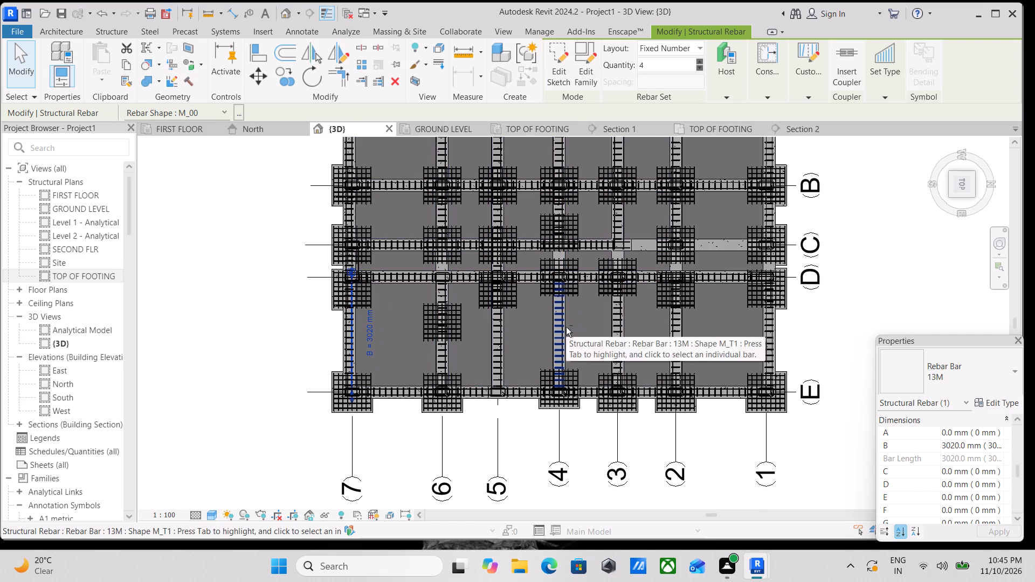
pyautogui.keyDown('shift'); pyautogui.moveTo(566, 327); pyautogui.dragTo(665, 92, button='middle'); pyautogui.keyUp('shift')
pyautogui.keyDown('shift'); pyautogui.moveTo(494, 345); pyautogui.dragTo(402, 149, button='middle'); pyautogui.keyUp('shift')
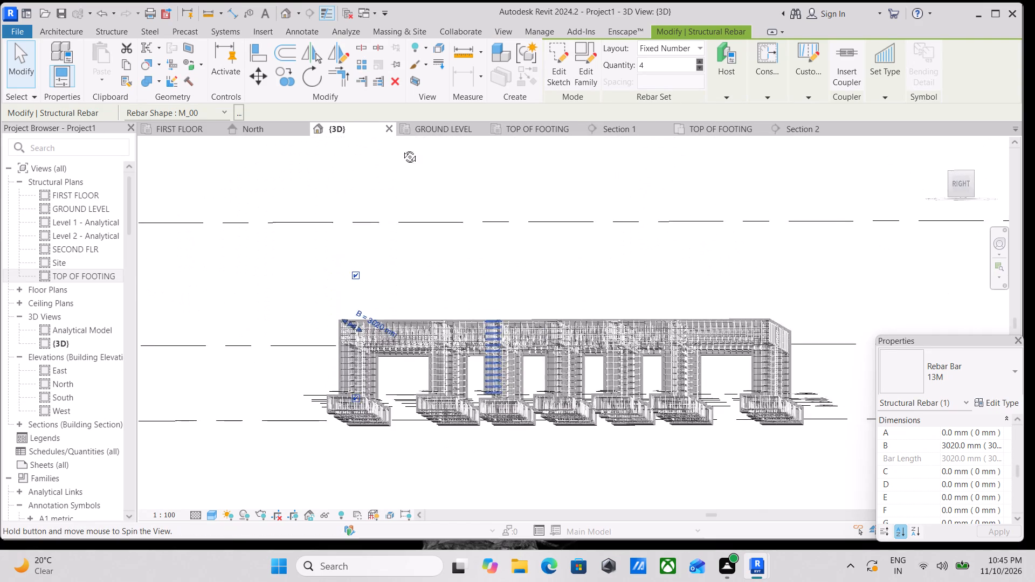
pyautogui.keyDown('shift'); pyautogui.moveTo(402, 149); pyautogui.dragTo(550, 334, button='middle'); pyautogui.keyUp('shift')
pyautogui.keyDown('shift'); pyautogui.scroll(1, 549, 333); pyautogui.keyUp('shift')
pyautogui.scroll(-4, 549, 332)
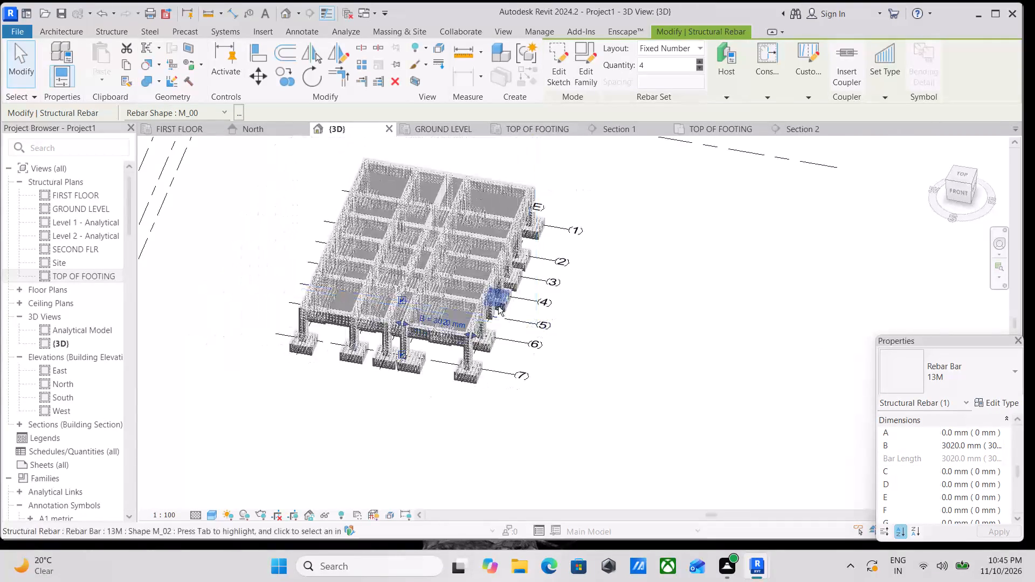
pyautogui.keyDown('shift'); pyautogui.moveTo(493, 302); pyautogui.dragTo(502, 169, button='middle'); pyautogui.keyUp('shift')
pyautogui.keyDown('shift'); pyautogui.moveTo(431, 336); pyautogui.dragTo(367, 401, button='middle'); pyautogui.keyUp('shift')
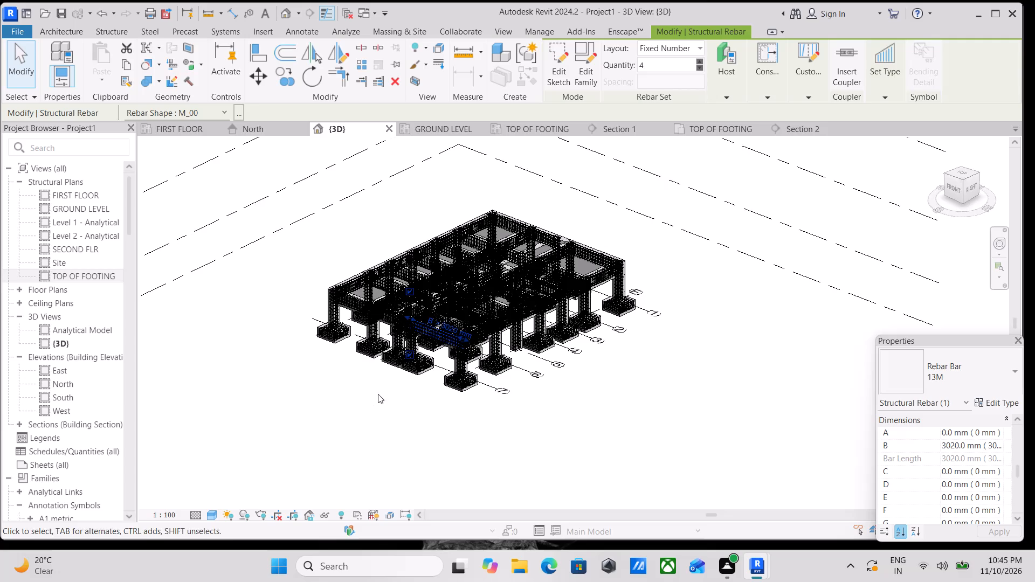
pyautogui.scroll(5, 437, 351)
pyautogui.press('Escape')
pyautogui.scroll(3, 452, 323)
pyautogui.scroll(-1, 438, 285)
pyautogui.moveTo(438, 285); pyautogui.dragTo(438, 361, button='middle')
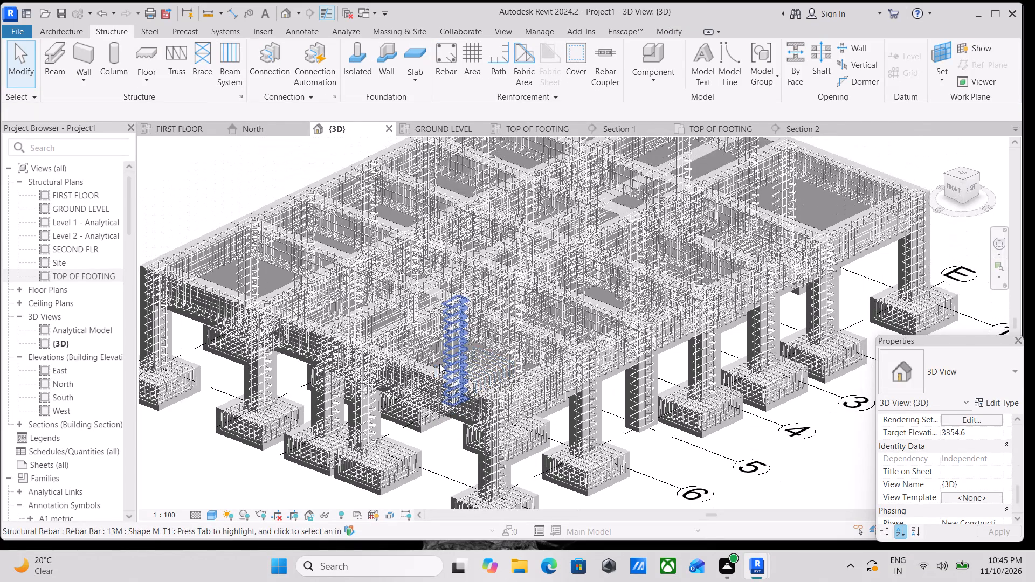
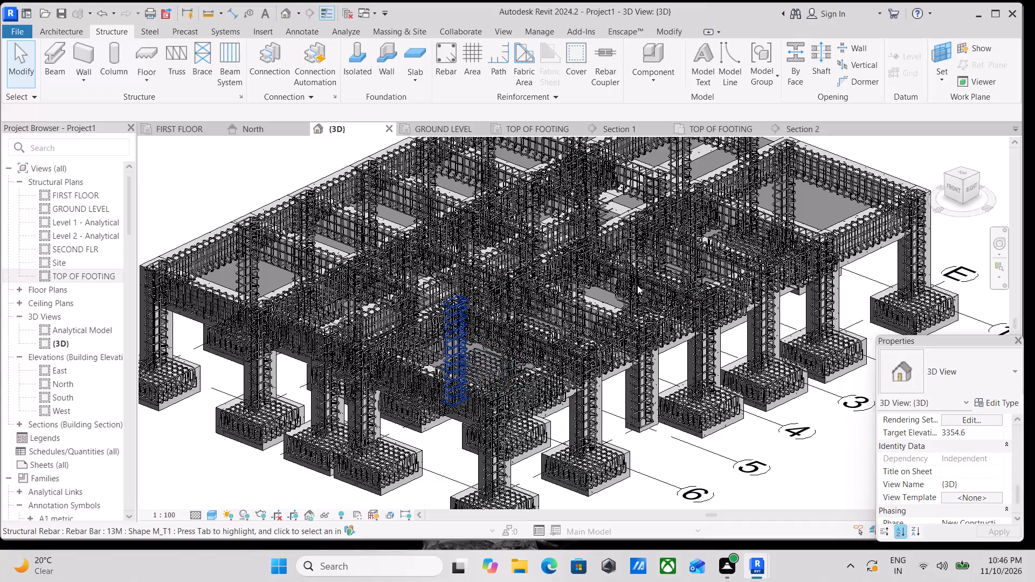
# Inspect the stirrups and straight bars of the interior beams around the central bays in the 3D view.
pyautogui.scroll(-5, 638, 285)
pyautogui.scroll(7, 637, 285)
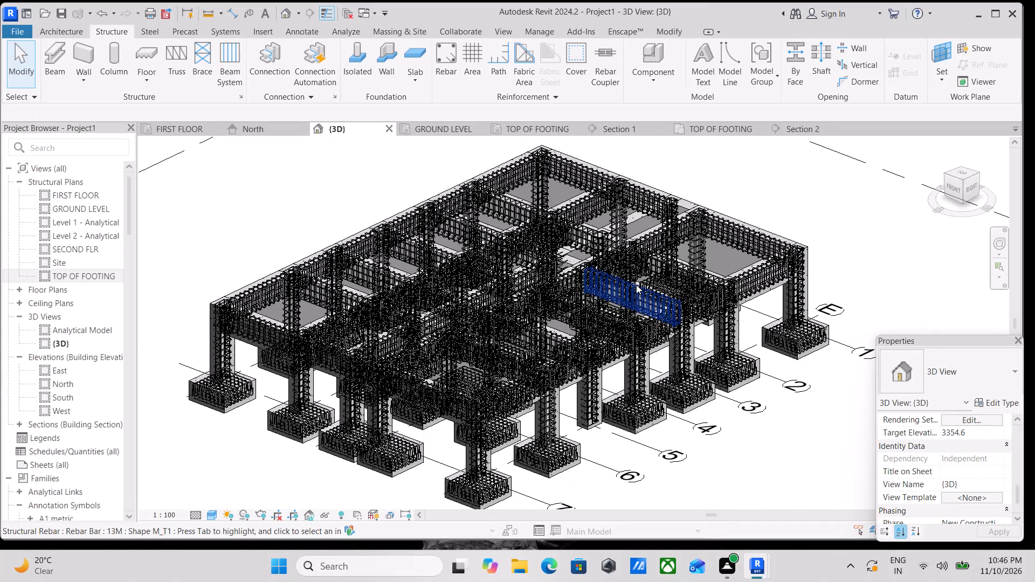
pyautogui.scroll(3, 636, 285)
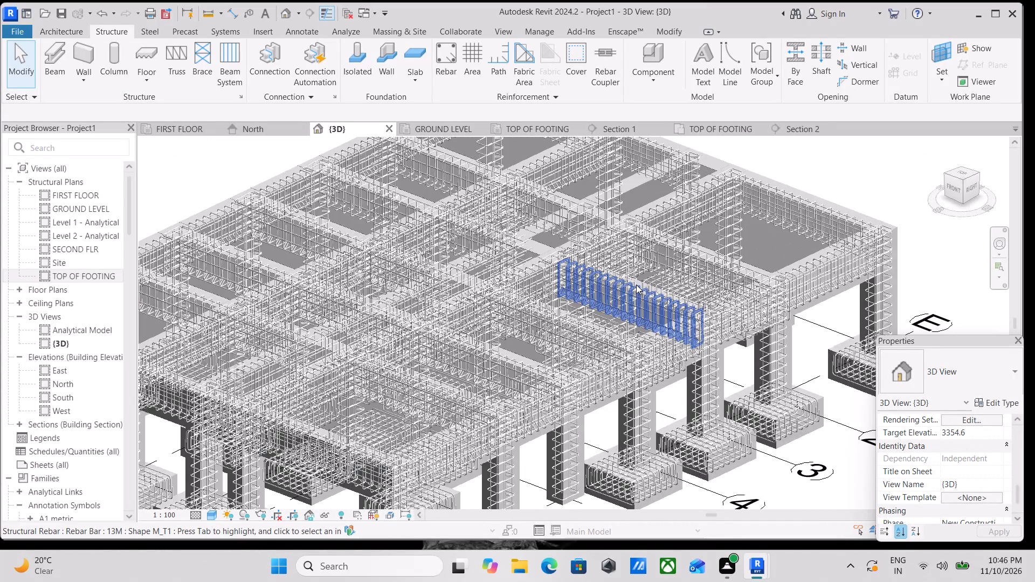
pyautogui.scroll(5, 619, 280)
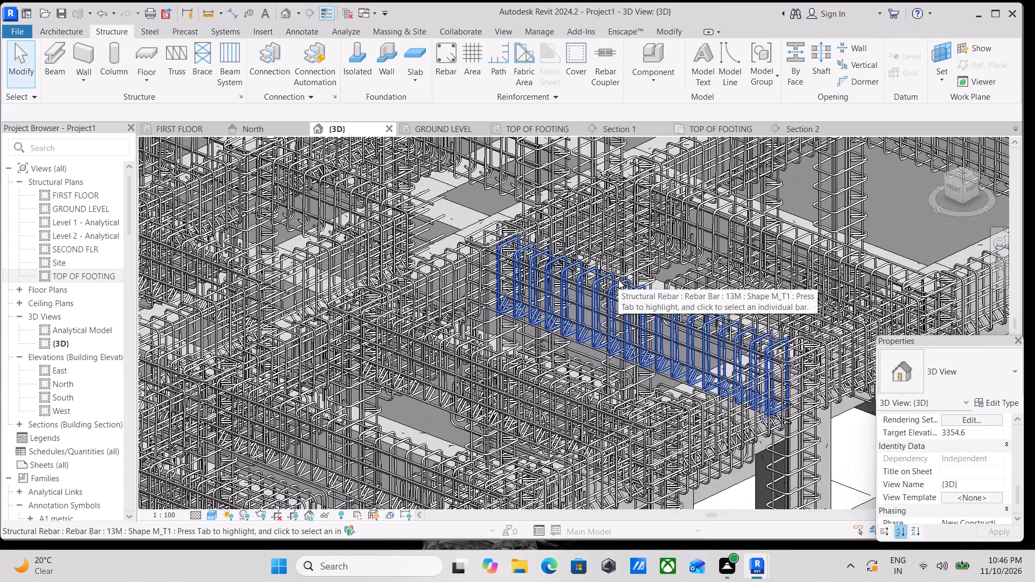
pyautogui.scroll(-7, 618, 280)
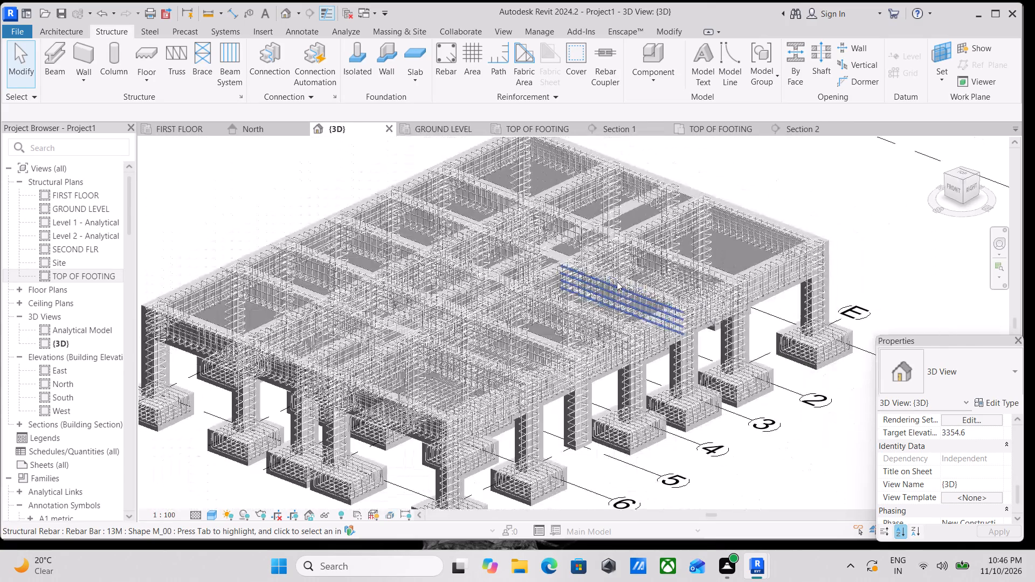
pyautogui.scroll(-2, 617, 281)
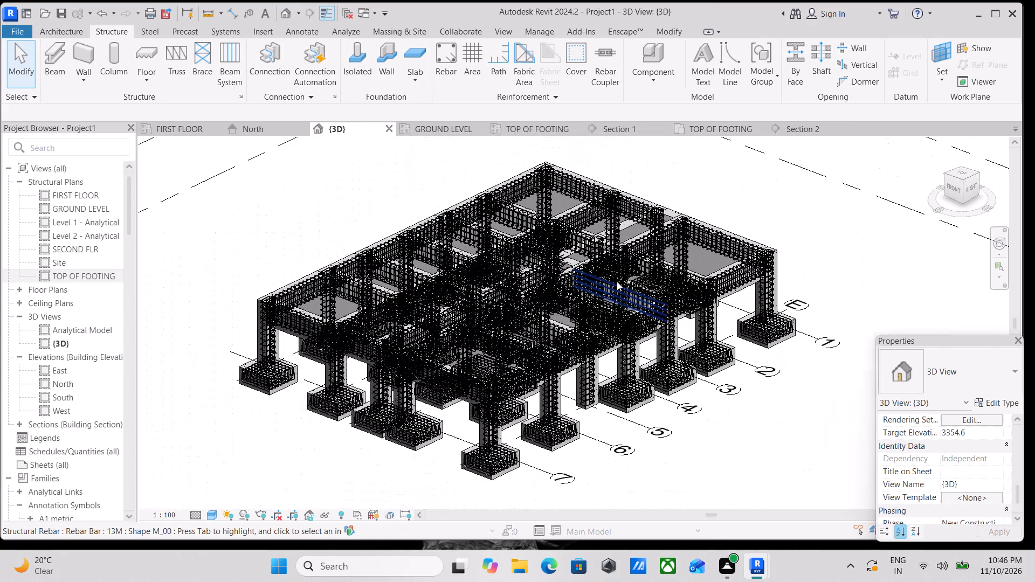
pyautogui.scroll(3, 616, 281)
pyautogui.moveTo(646, 322); pyautogui.dragTo(744, 391, button='middle')
pyautogui.scroll(3, 744, 391)
pyautogui.scroll(3, 565, 283)
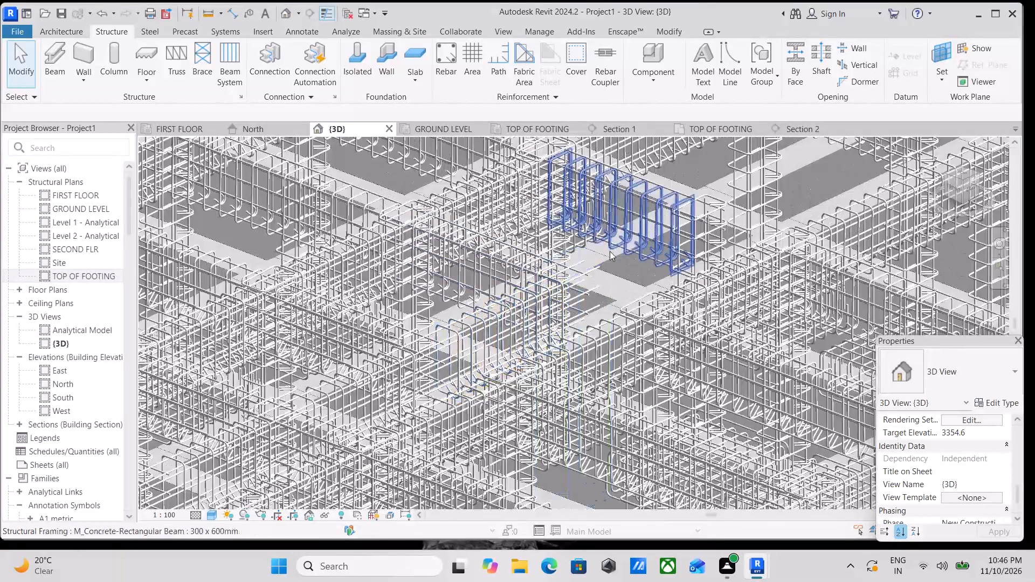
pyautogui.scroll(4, 625, 246)
pyautogui.scroll(-2, 682, 267)
pyautogui.moveTo(655, 265); pyautogui.dragTo(552, 271, button='middle')
pyautogui.scroll(1, 560, 272)
pyautogui.scroll(-6, 569, 267)
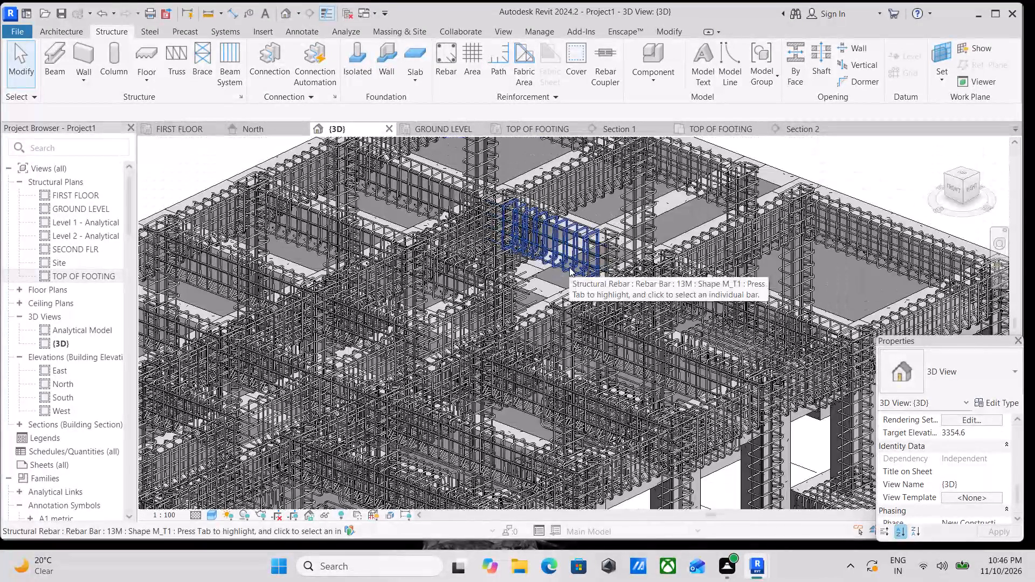
pyautogui.scroll(-6, 564, 268)
pyautogui.moveTo(571, 270); pyautogui.dragTo(691, 235, button='middle')
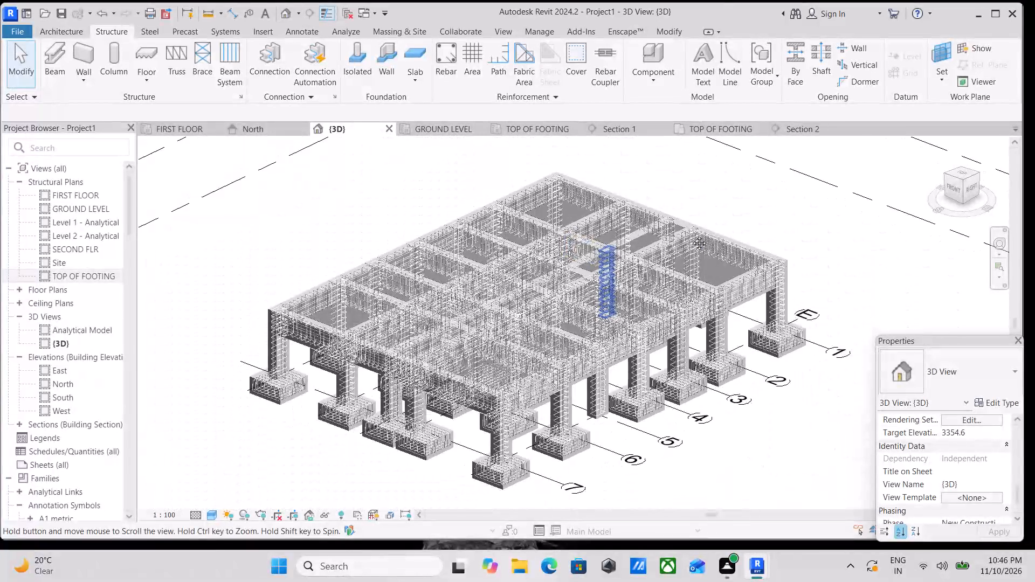
pyautogui.moveTo(691, 235); pyautogui.dragTo(704, 234, button='middle')
pyautogui.scroll(3, 707, 267)
pyautogui.moveTo(703, 264); pyautogui.dragTo(581, 286, button='middle')
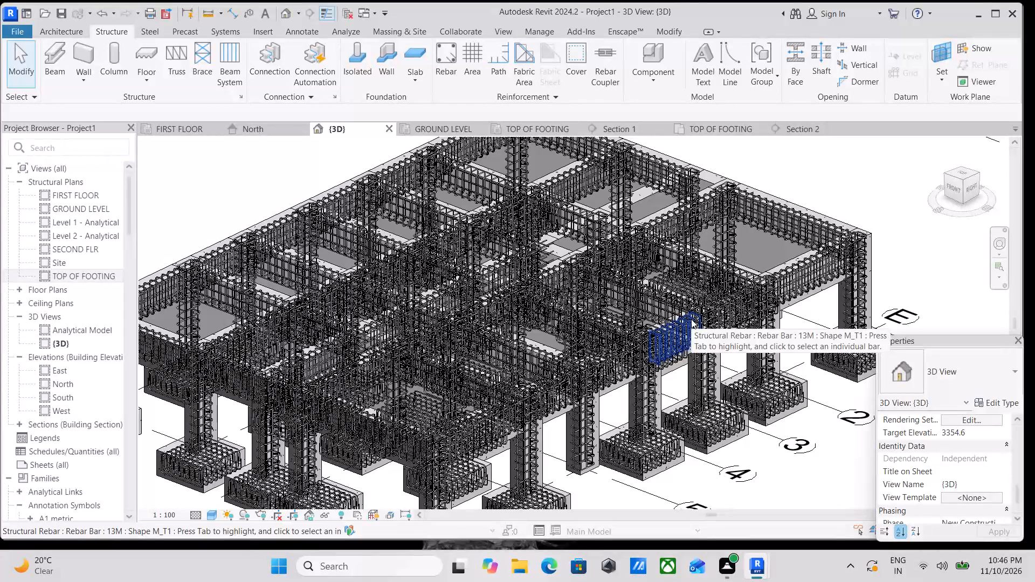
# Examine the perimeter beam cages along grid E, looking closely at the bars and stirrups between grids 1 and 2.
pyautogui.moveTo(711, 311); pyautogui.dragTo(778, 235, button='middle')
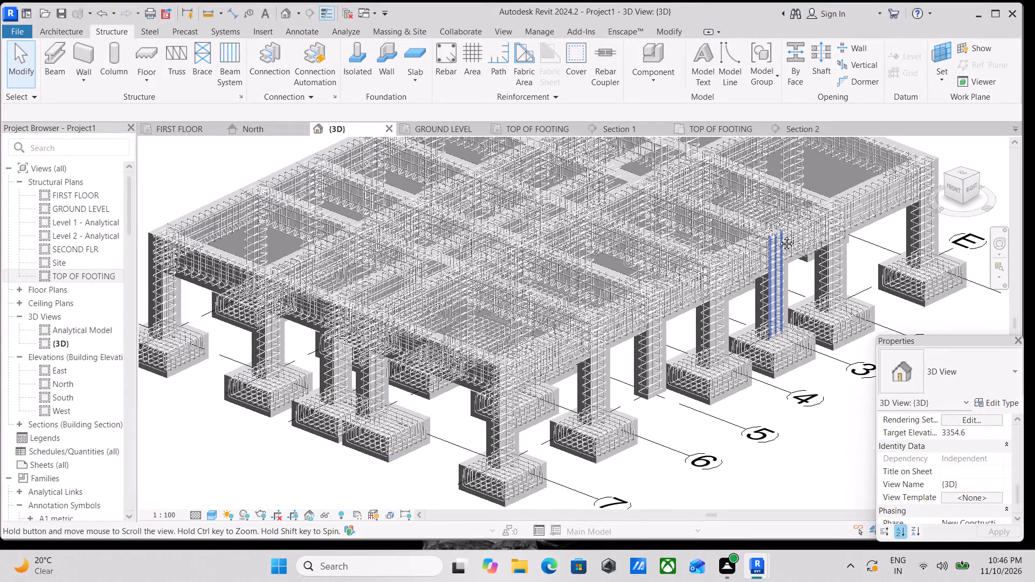
pyautogui.moveTo(778, 235); pyautogui.dragTo(692, 297, button='middle')
pyautogui.scroll(2, 724, 302)
pyautogui.moveTo(801, 261); pyautogui.dragTo(729, 274, button='middle')
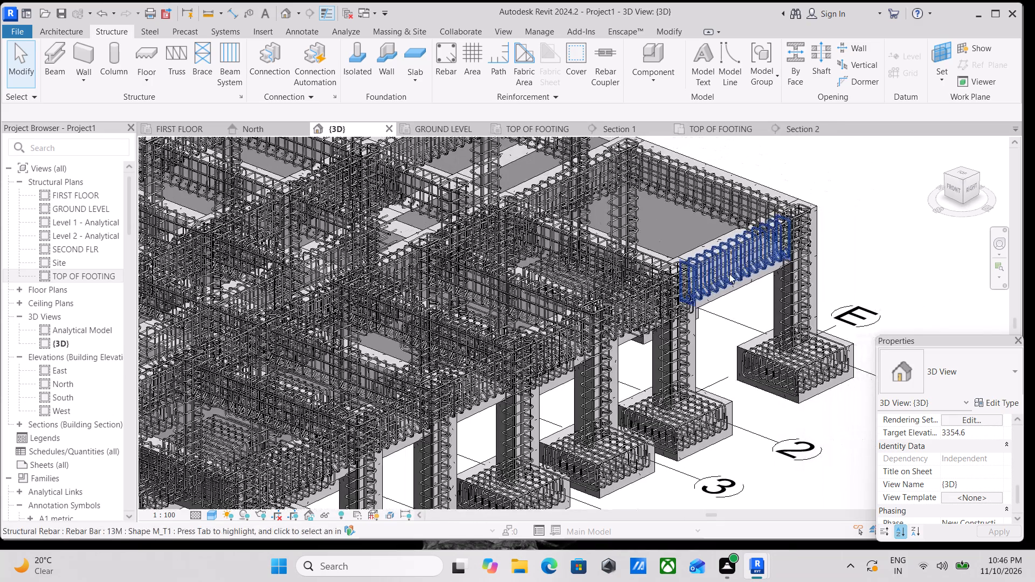
pyautogui.scroll(7, 729, 274)
pyautogui.scroll(-5, 660, 214)
pyautogui.scroll(2, 689, 225)
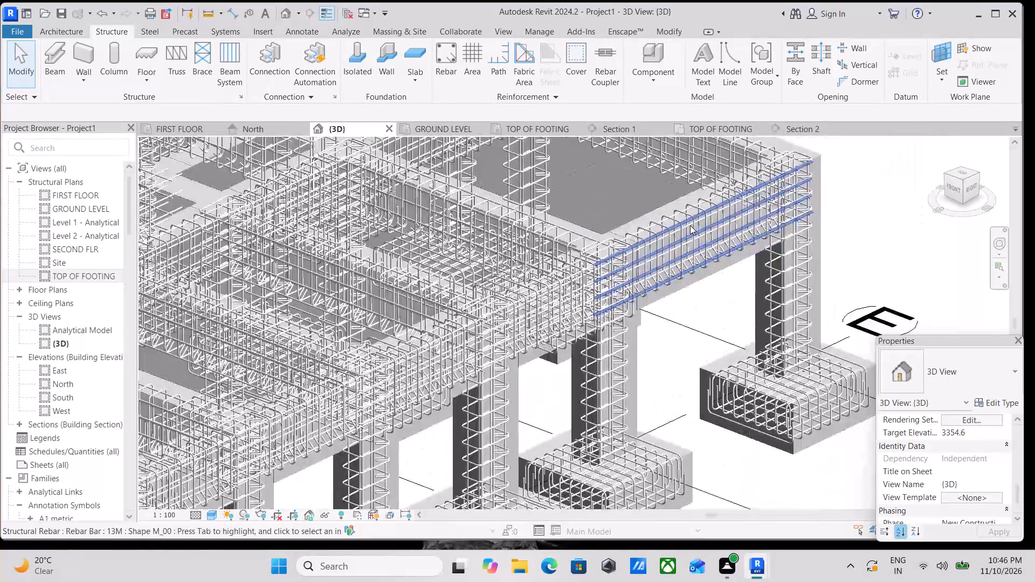
pyautogui.scroll(3, 690, 225)
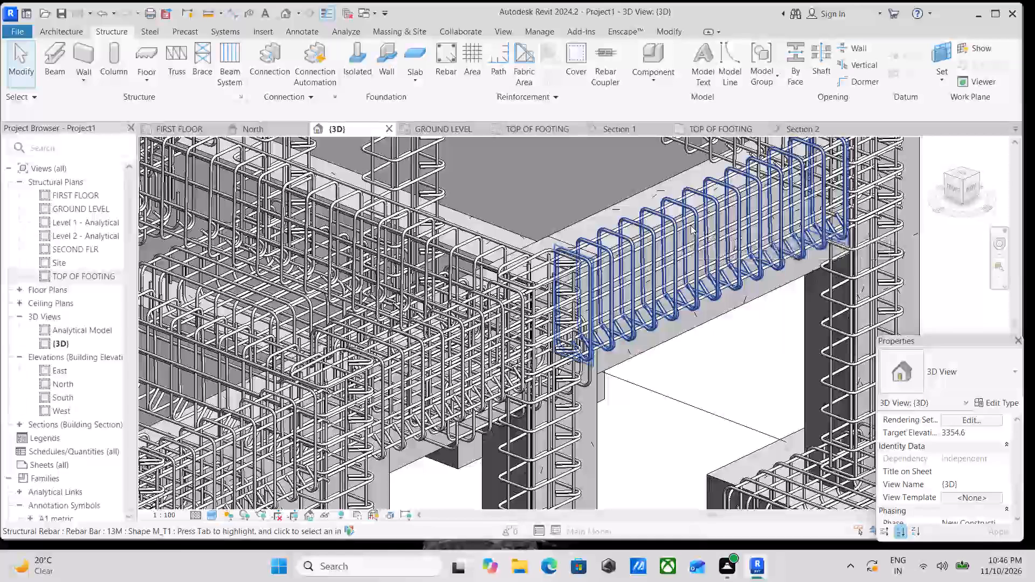
pyautogui.scroll(-9, 695, 213)
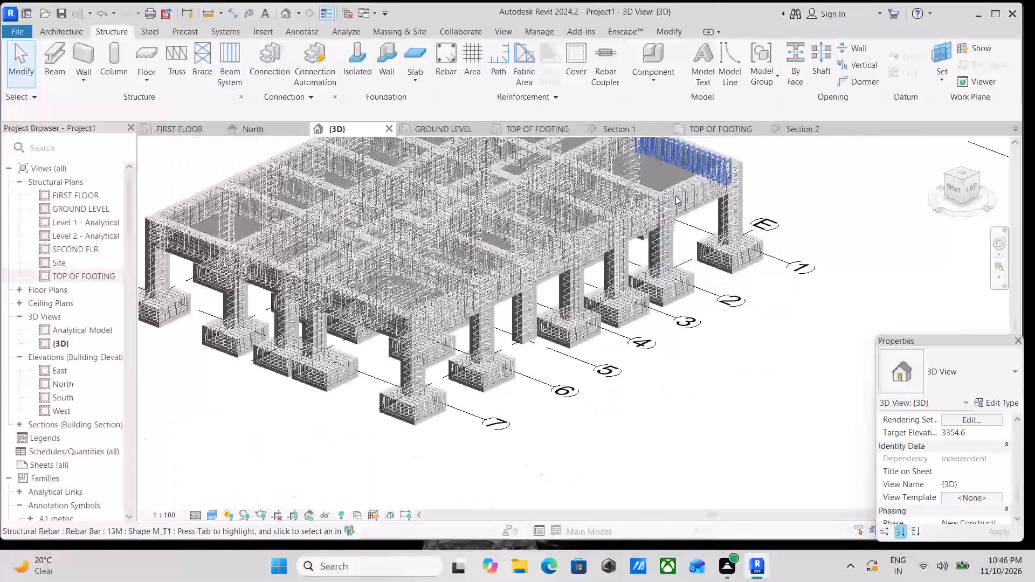
# Select all structural rebar of the same type as a column's vertical bars and temporarily hide it in the 3D view.
pyautogui.scroll(-3, 675, 196)
pyautogui.moveTo(570, 236); pyautogui.dragTo(739, 279, button='middle')
pyautogui.moveTo(663, 291); pyautogui.dragTo(612, 286, button='middle')
pyautogui.keyDown('shift'); pyautogui.moveTo(606, 316); pyautogui.dragTo(748, 247, button='middle'); pyautogui.keyUp('shift')
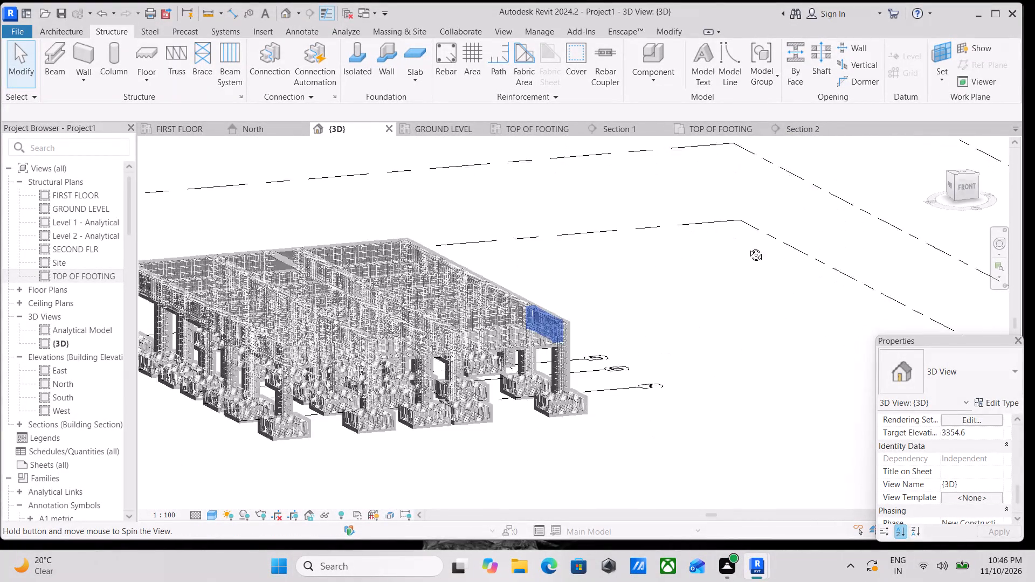
pyautogui.keyDown('shift'); pyautogui.moveTo(748, 247); pyautogui.dragTo(662, 234, button='middle'); pyautogui.keyUp('shift')
pyautogui.scroll(8, 576, 379)
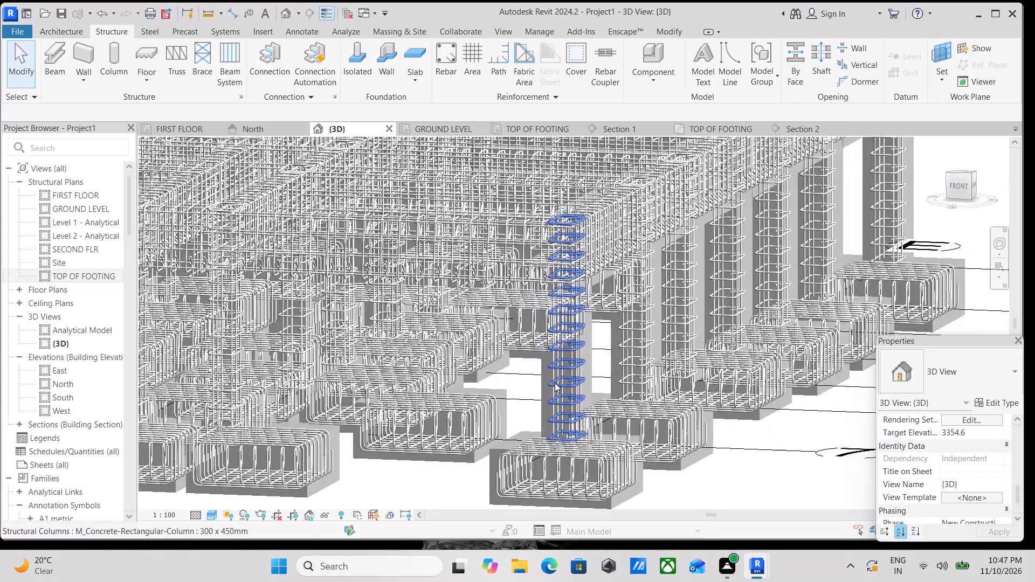
pyautogui.click(562, 378)
pyautogui.press('s')
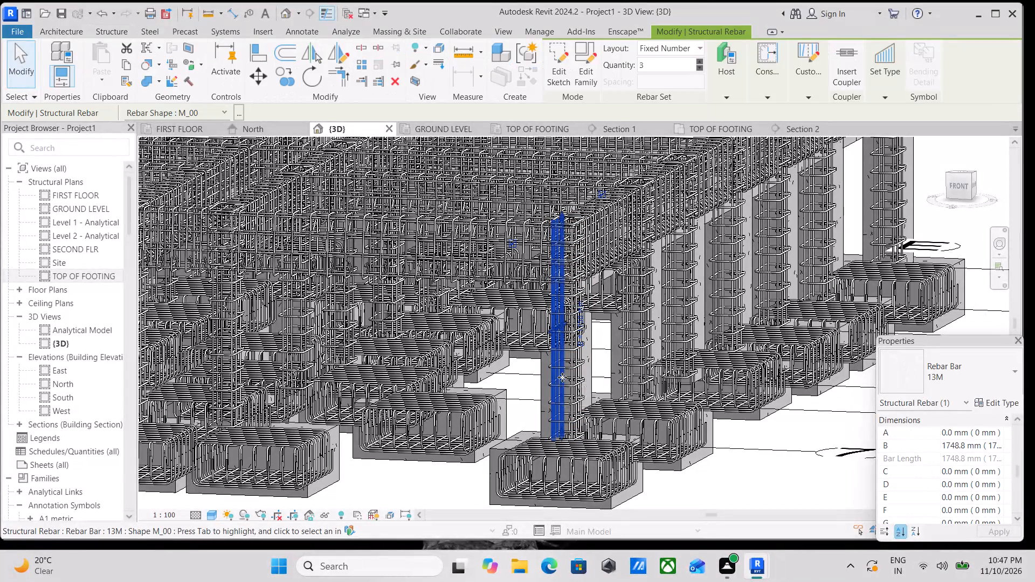
pyautogui.press('a')
pyautogui.scroll(-3, 562, 377)
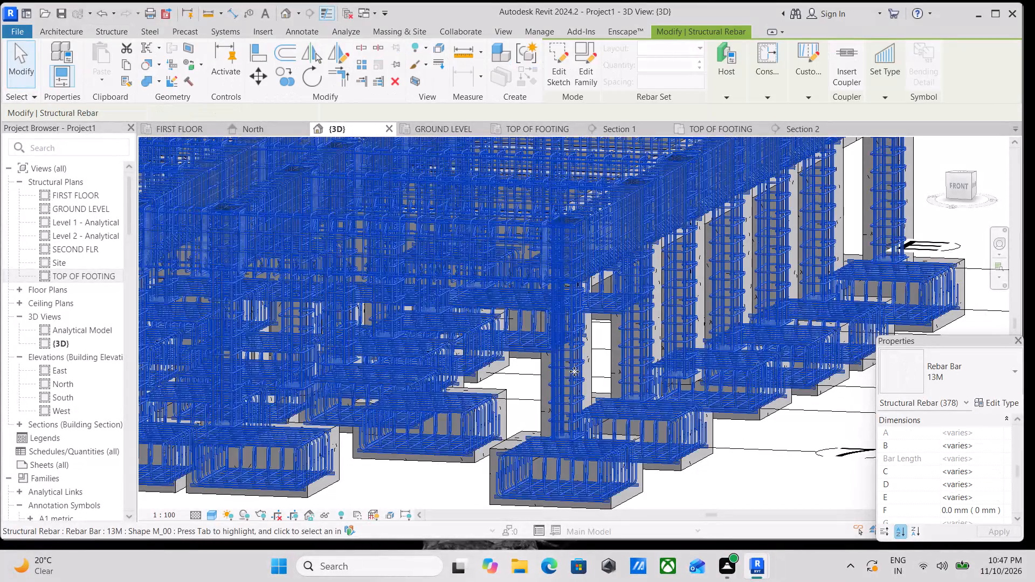
pyautogui.write('hh')
pyautogui.scroll(-4, 594, 363)
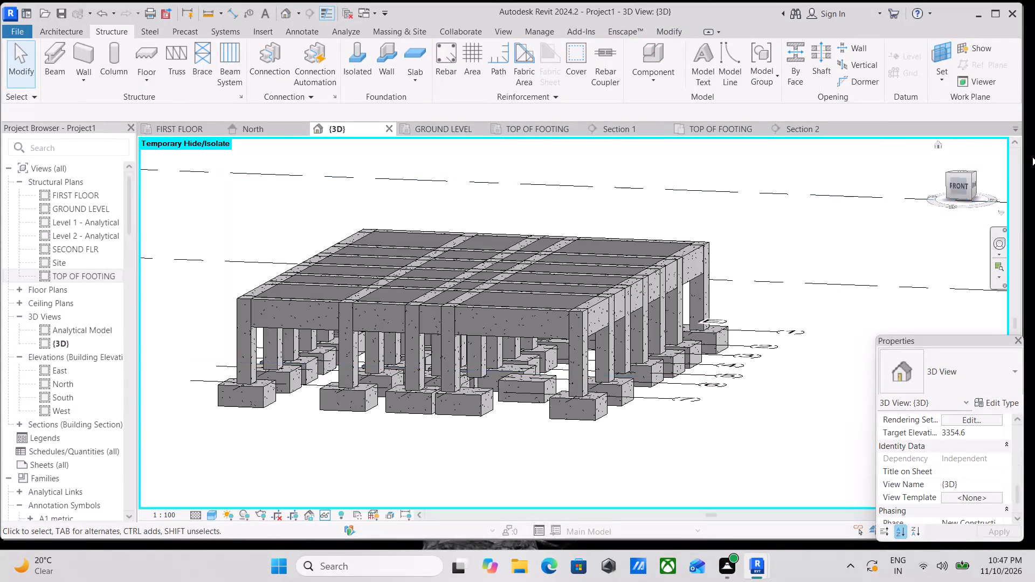
# Look at the model from the front and select all ground-level beams and columns together, leaving out the footings.
pyautogui.click(958, 189)
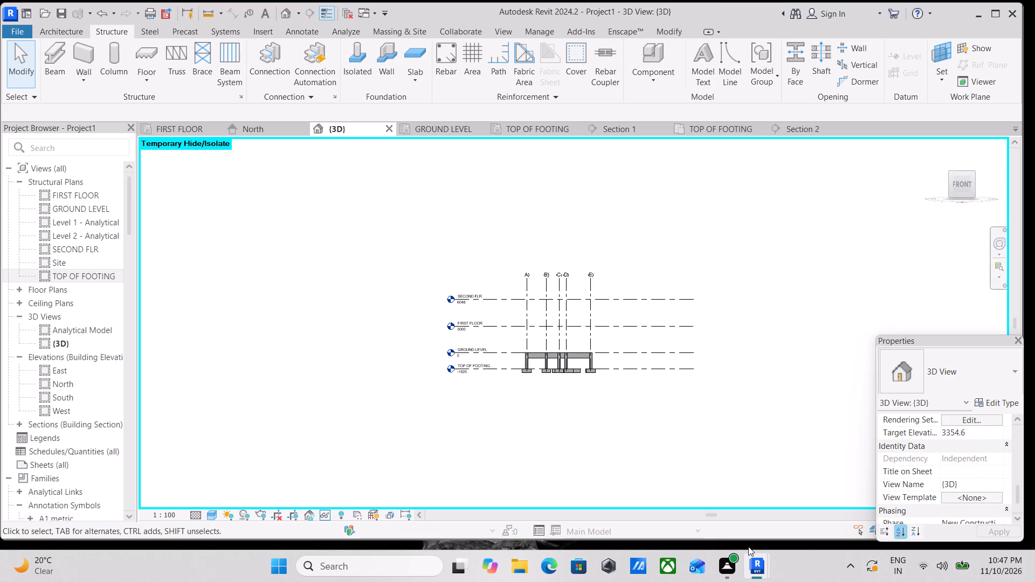
pyautogui.scroll(5, 624, 577)
pyautogui.scroll(1, 694, 581)
pyautogui.scroll(5, 464, 392)
pyautogui.scroll(3, 731, 344)
pyautogui.moveTo(722, 342); pyautogui.dragTo(536, 349, button='middle')
pyautogui.scroll(3, 310, 354)
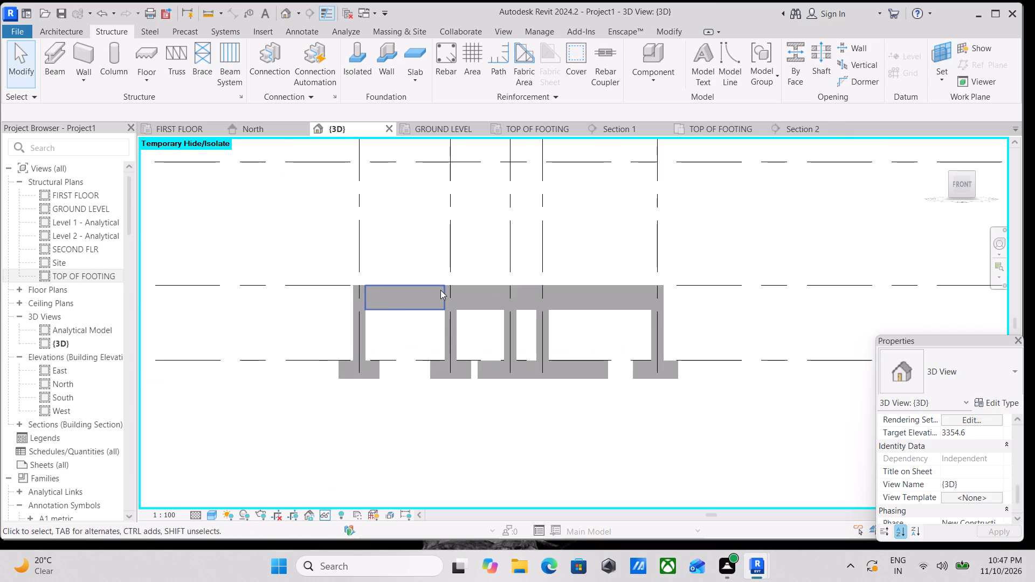
pyautogui.moveTo(439, 290); pyautogui.dragTo(430, 246, button='middle')
pyautogui.scroll(1, 430, 248)
pyautogui.scroll(-1, 302, 257)
pyautogui.moveTo(291, 207); pyautogui.dragTo(489, 309)
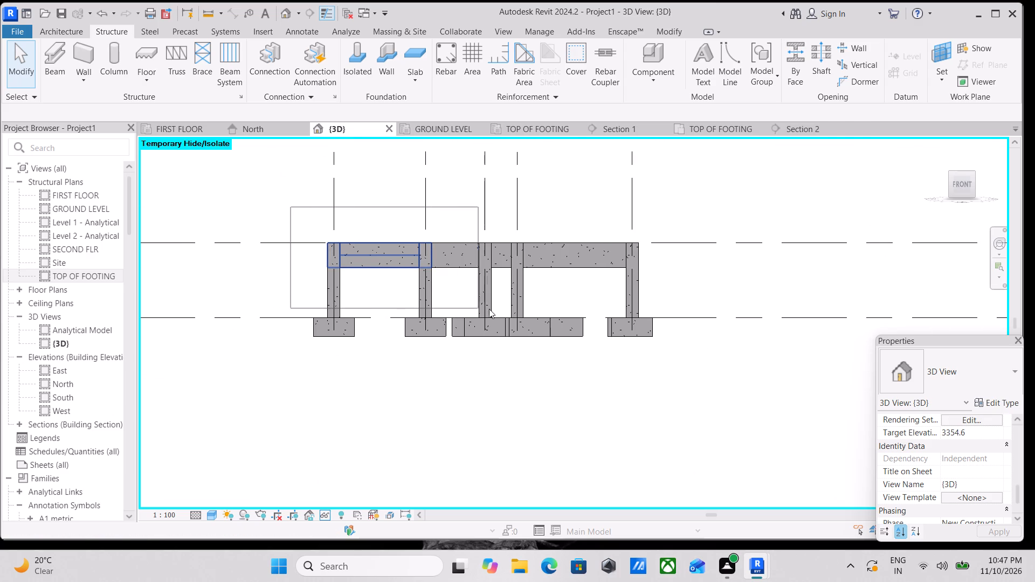
pyautogui.moveTo(489, 309); pyautogui.dragTo(667, 322)
pyautogui.scroll(-1, 667, 322)
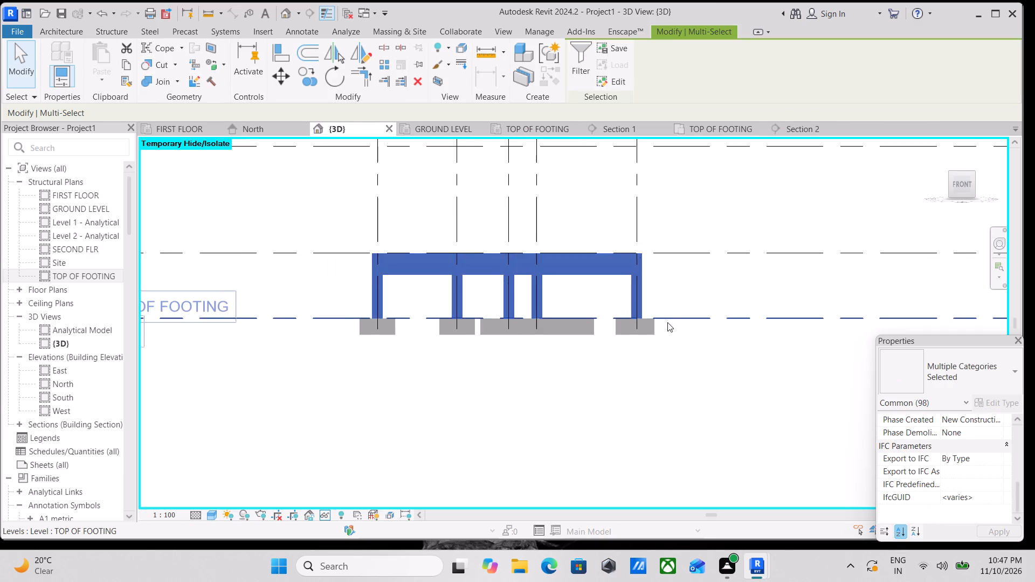
pyautogui.moveTo(667, 322); pyautogui.dragTo(837, 373, button='middle')
pyautogui.scroll(-2, 661, 282)
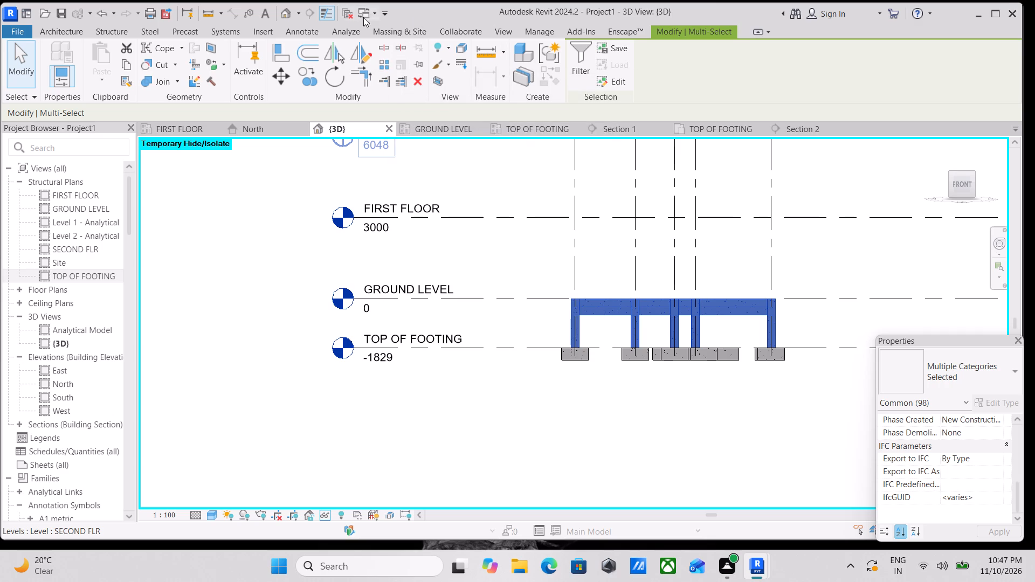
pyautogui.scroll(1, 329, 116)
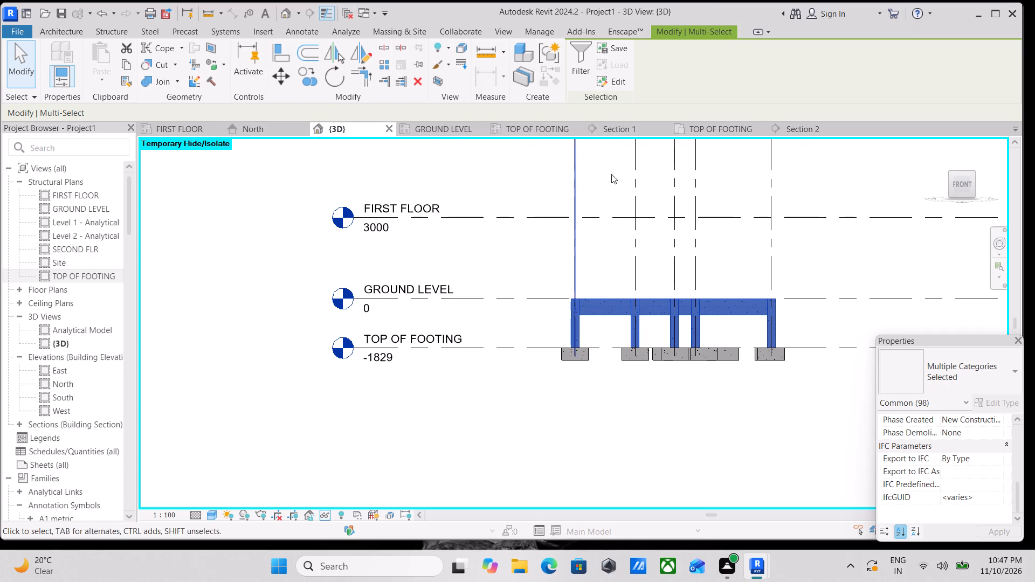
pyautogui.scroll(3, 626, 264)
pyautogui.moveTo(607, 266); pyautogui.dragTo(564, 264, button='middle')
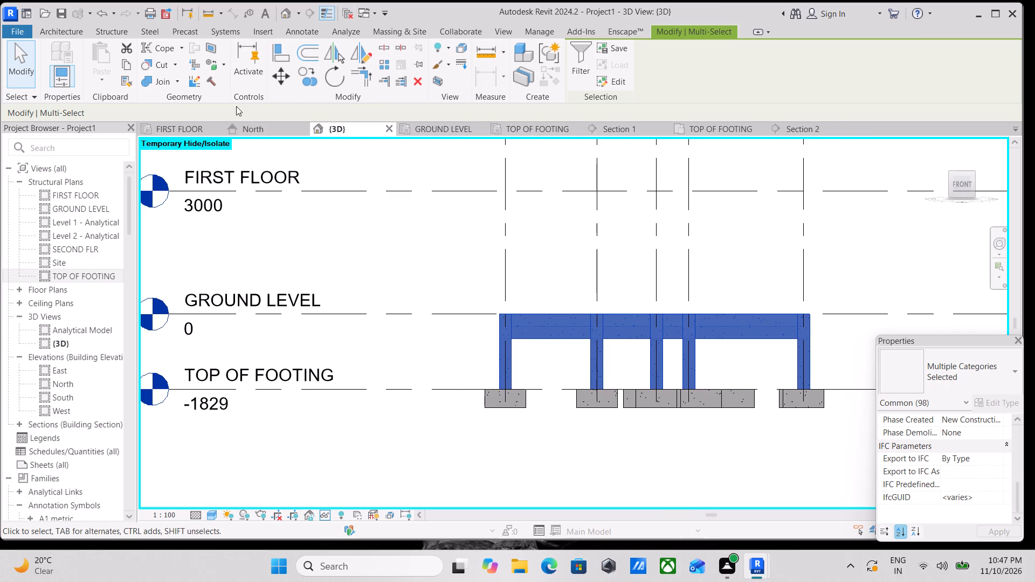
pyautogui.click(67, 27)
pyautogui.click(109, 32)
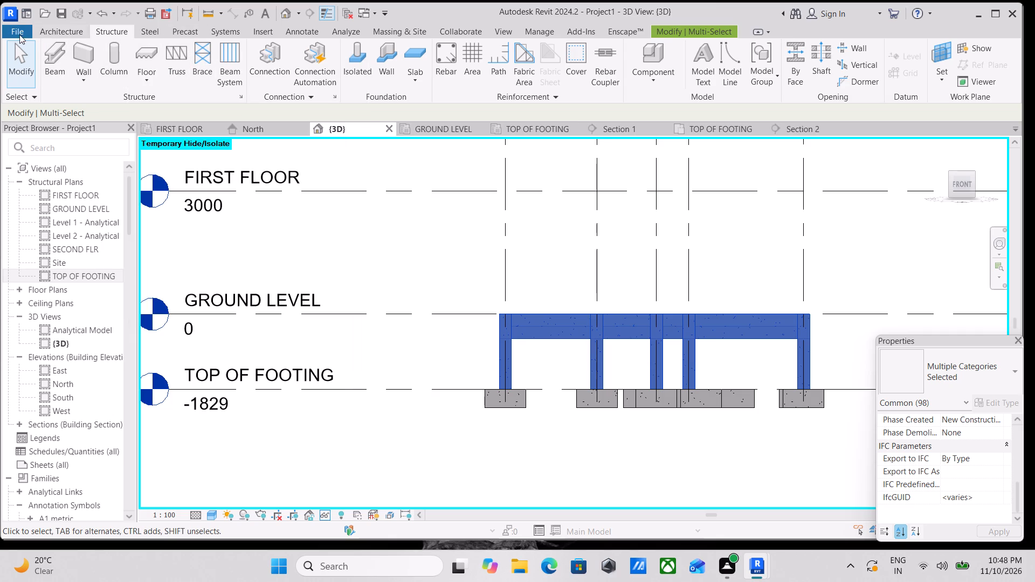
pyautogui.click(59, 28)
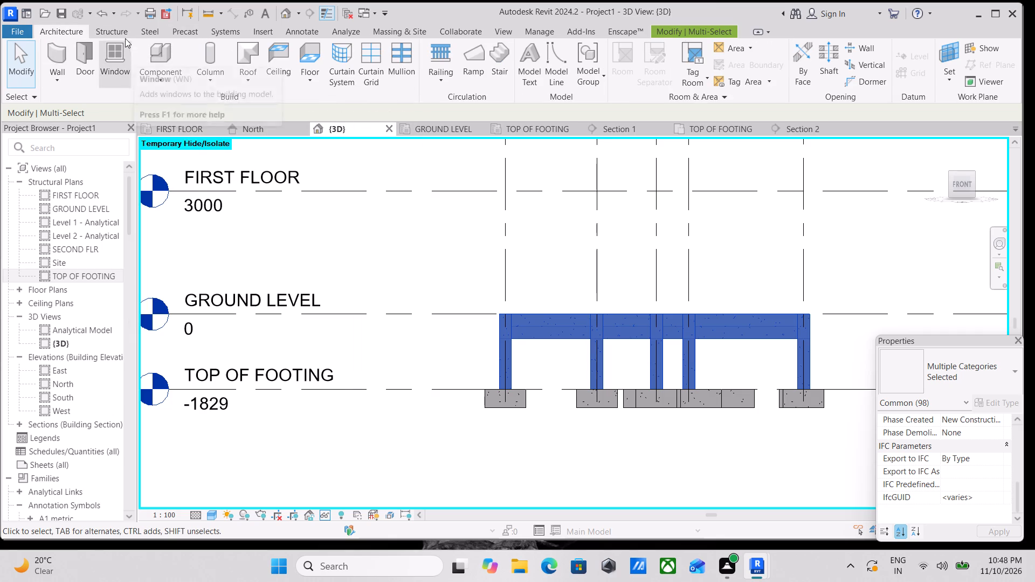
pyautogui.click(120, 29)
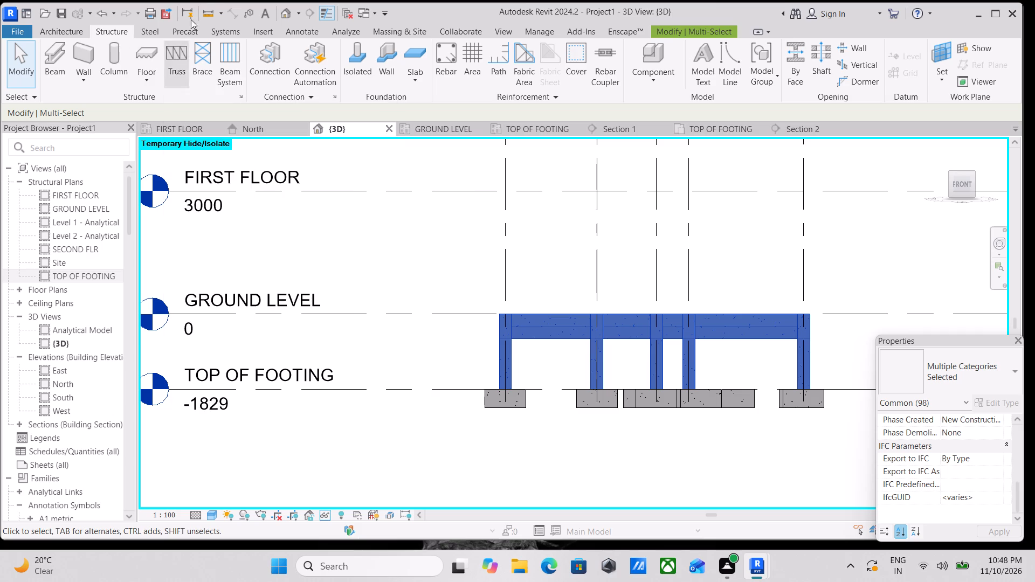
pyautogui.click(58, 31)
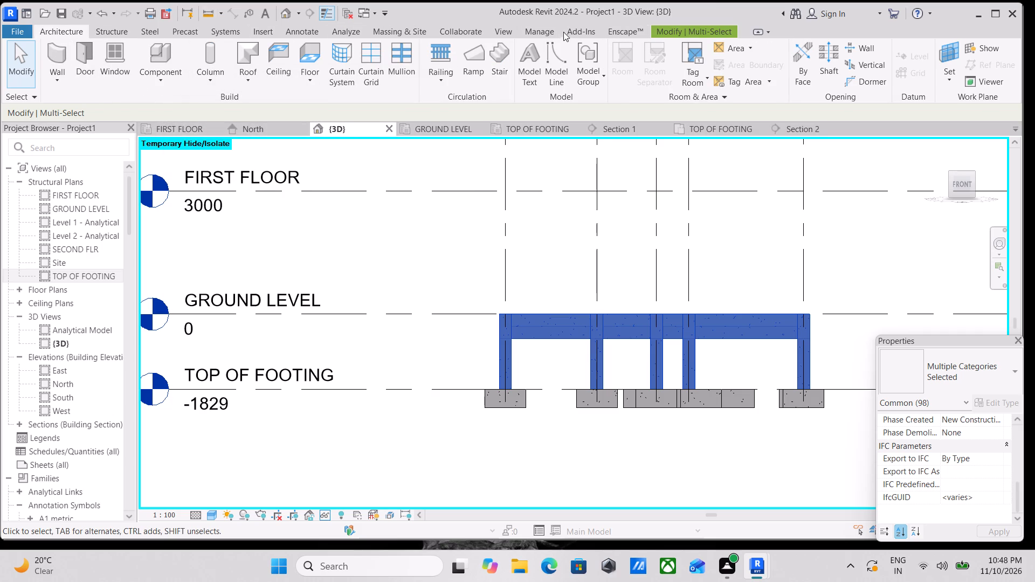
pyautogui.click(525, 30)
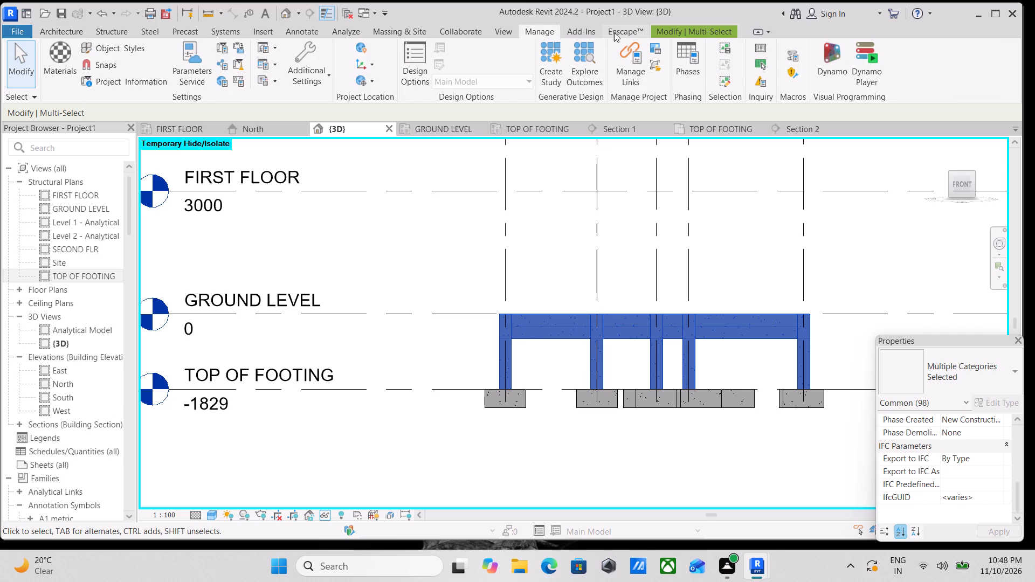
# Start Enscape for the 3D view and open the Chaos account sign-in page to verify its license.
pyautogui.click(617, 30)
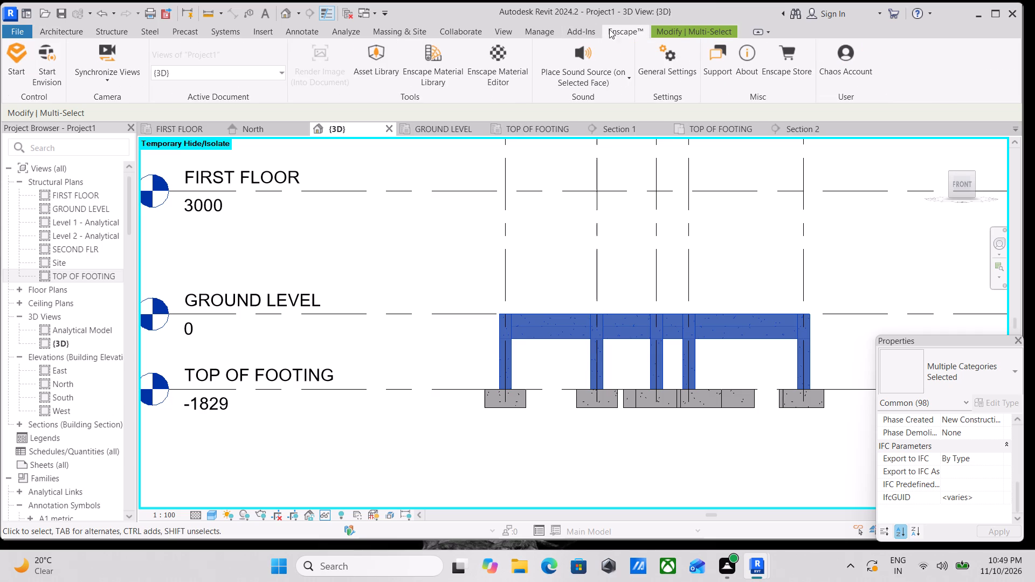
pyautogui.click(13, 52)
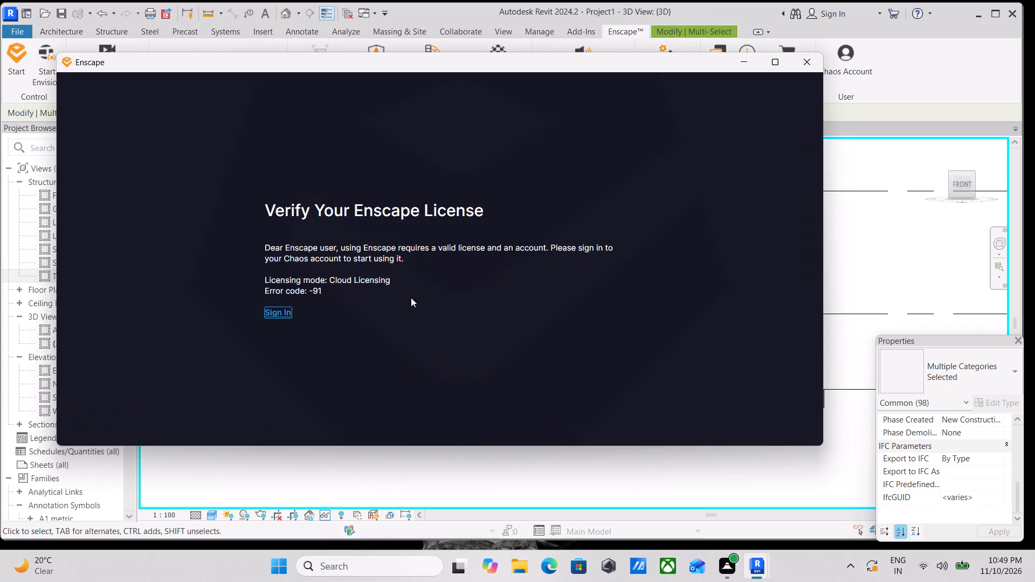
pyautogui.scroll(-3, 379, 271)
pyautogui.scroll(-2, 332, 292)
pyautogui.scroll(2, 279, 299)
pyautogui.scroll(3, 418, 272)
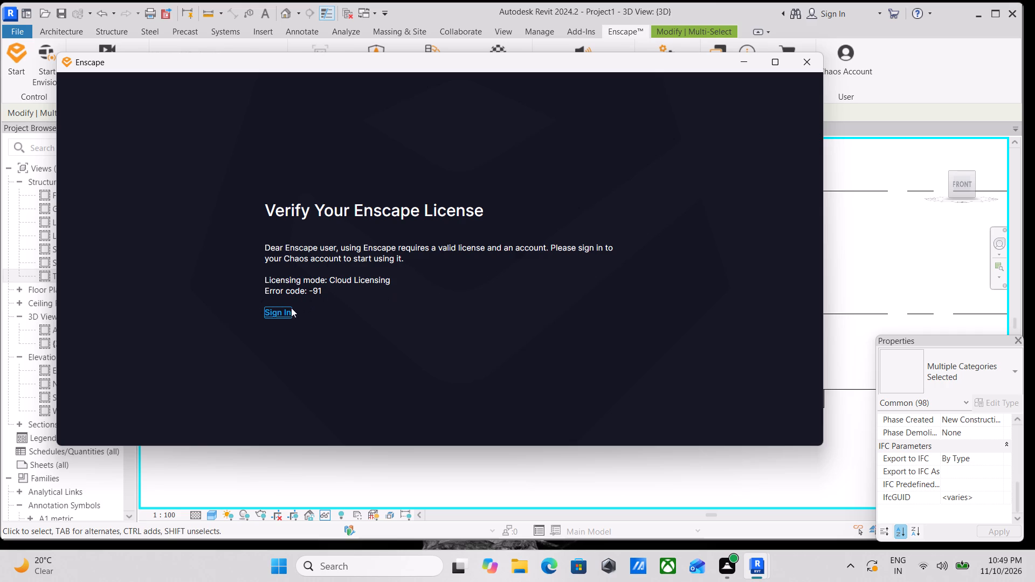
pyautogui.click(283, 311)
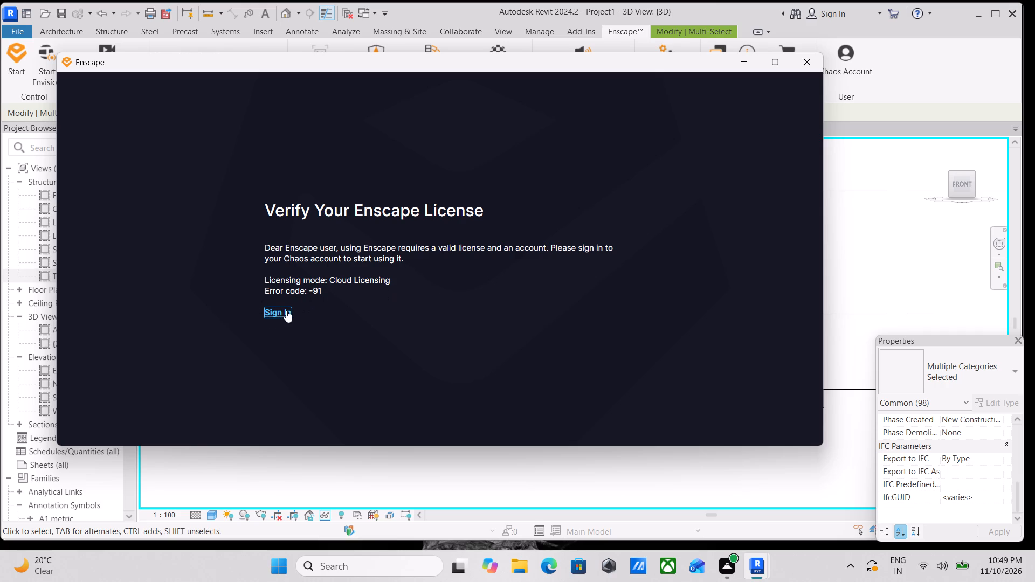
pyautogui.click(279, 306)
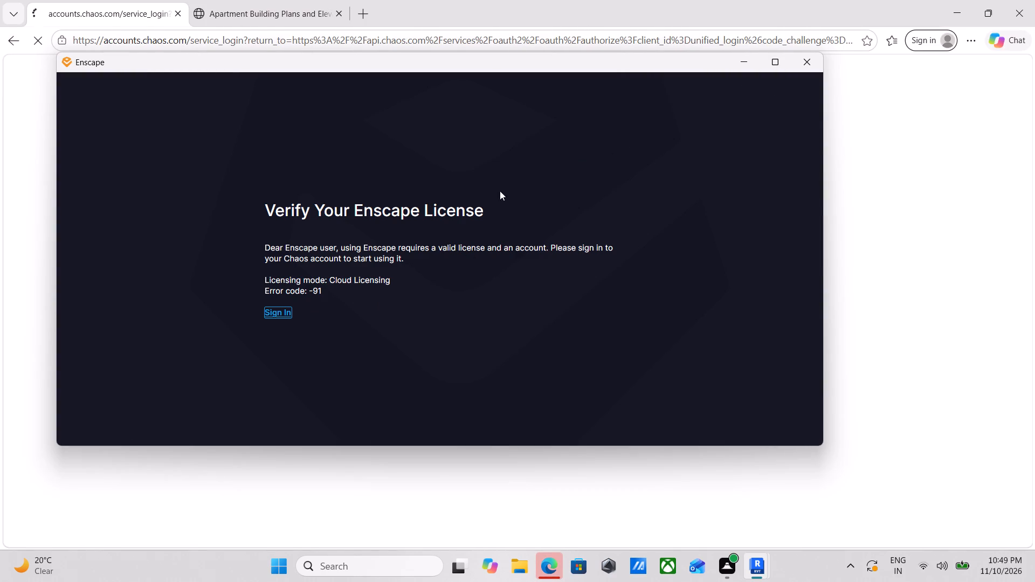
pyautogui.scroll(-2, 368, 259)
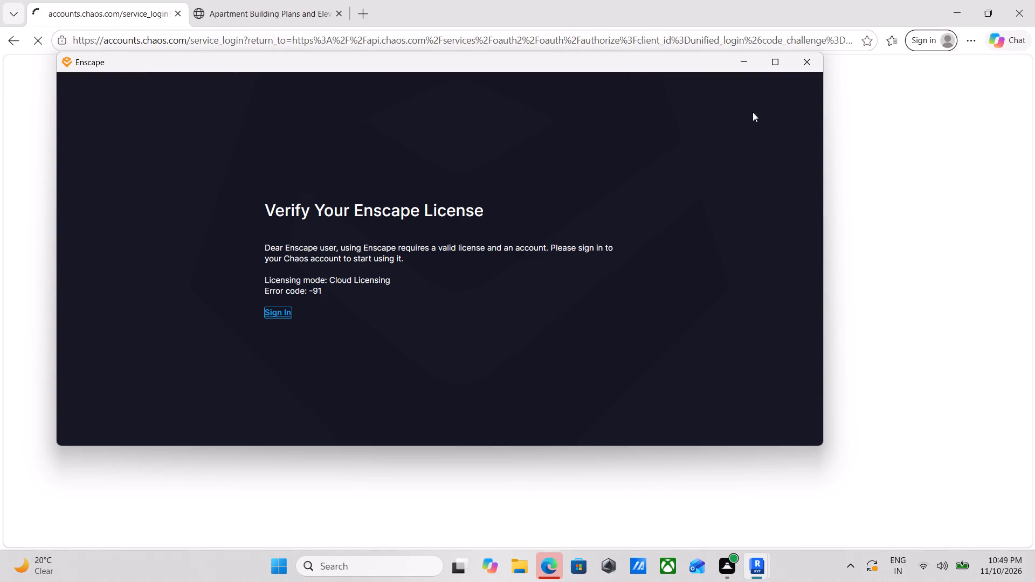
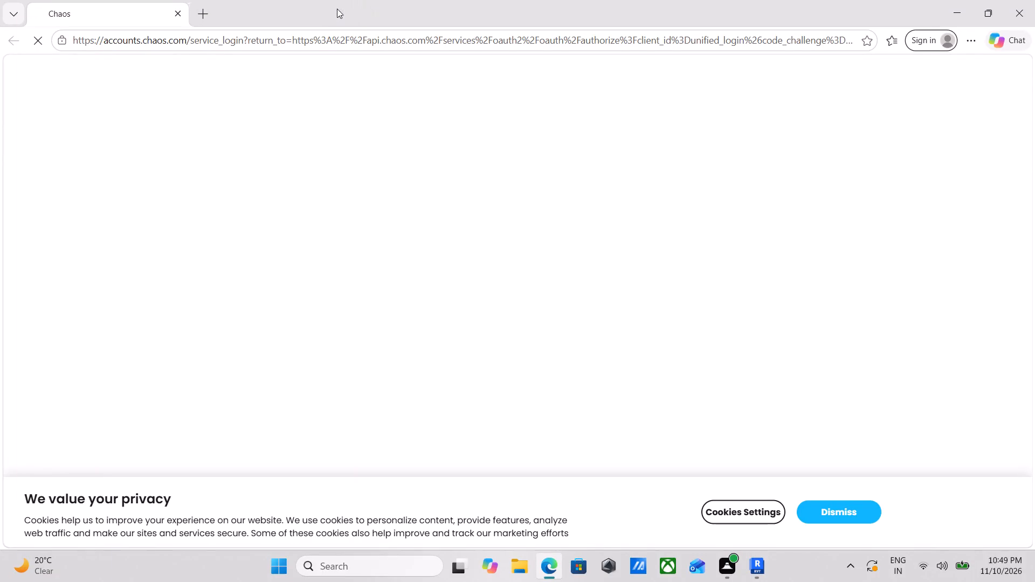
# Close the Chaos account sign-in page and return to the 3D view in Revit.
pyautogui.click(178, 9)
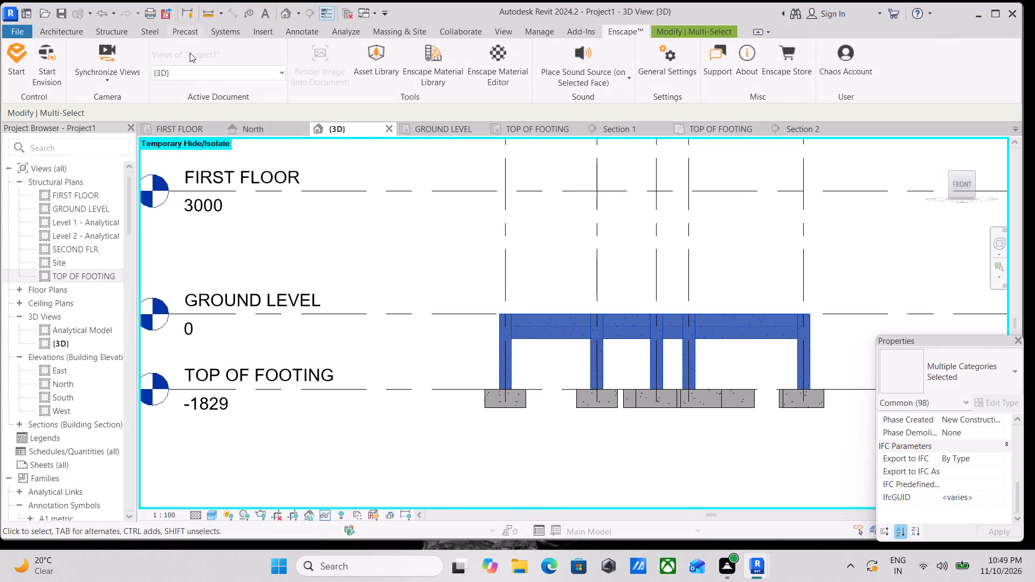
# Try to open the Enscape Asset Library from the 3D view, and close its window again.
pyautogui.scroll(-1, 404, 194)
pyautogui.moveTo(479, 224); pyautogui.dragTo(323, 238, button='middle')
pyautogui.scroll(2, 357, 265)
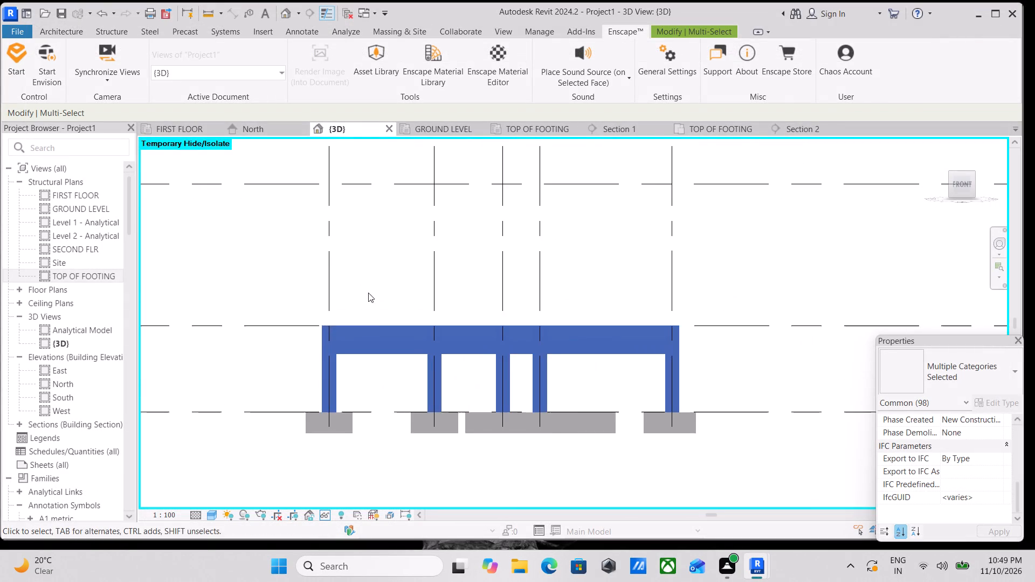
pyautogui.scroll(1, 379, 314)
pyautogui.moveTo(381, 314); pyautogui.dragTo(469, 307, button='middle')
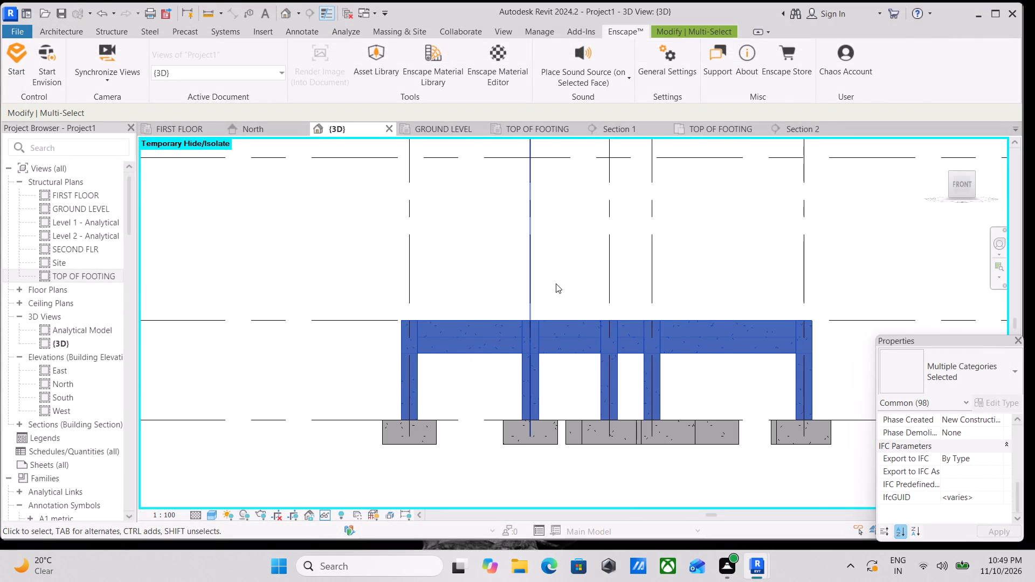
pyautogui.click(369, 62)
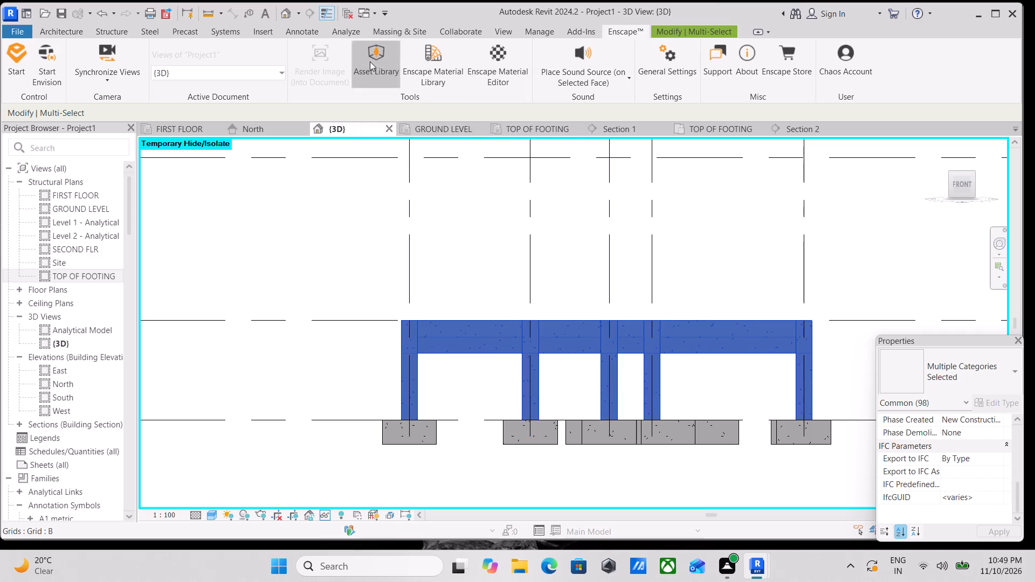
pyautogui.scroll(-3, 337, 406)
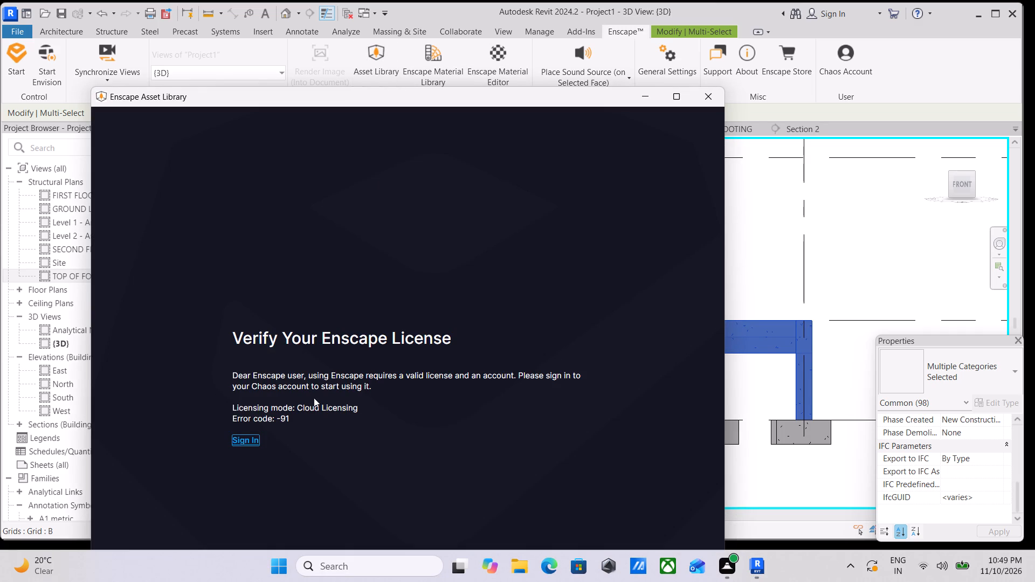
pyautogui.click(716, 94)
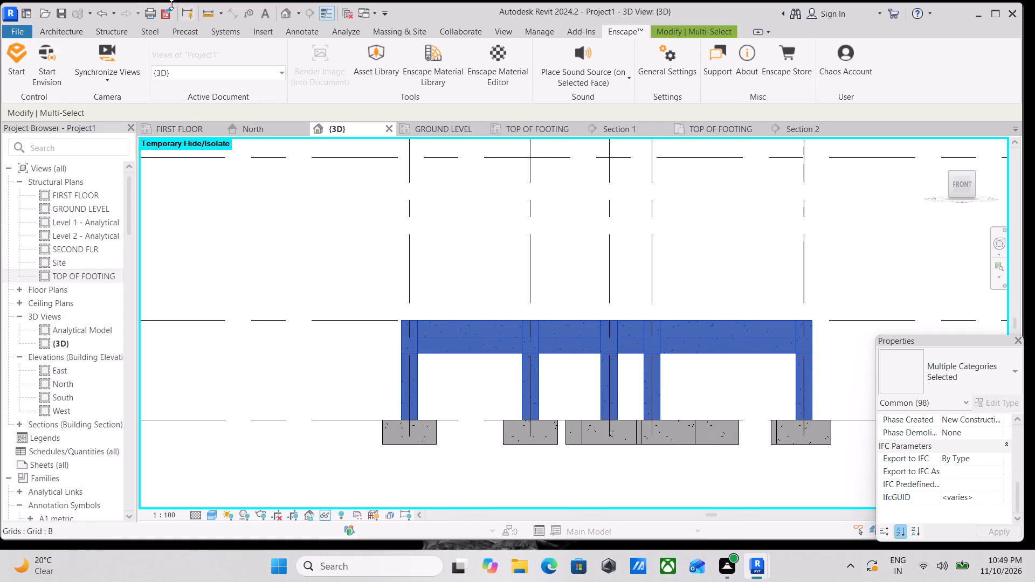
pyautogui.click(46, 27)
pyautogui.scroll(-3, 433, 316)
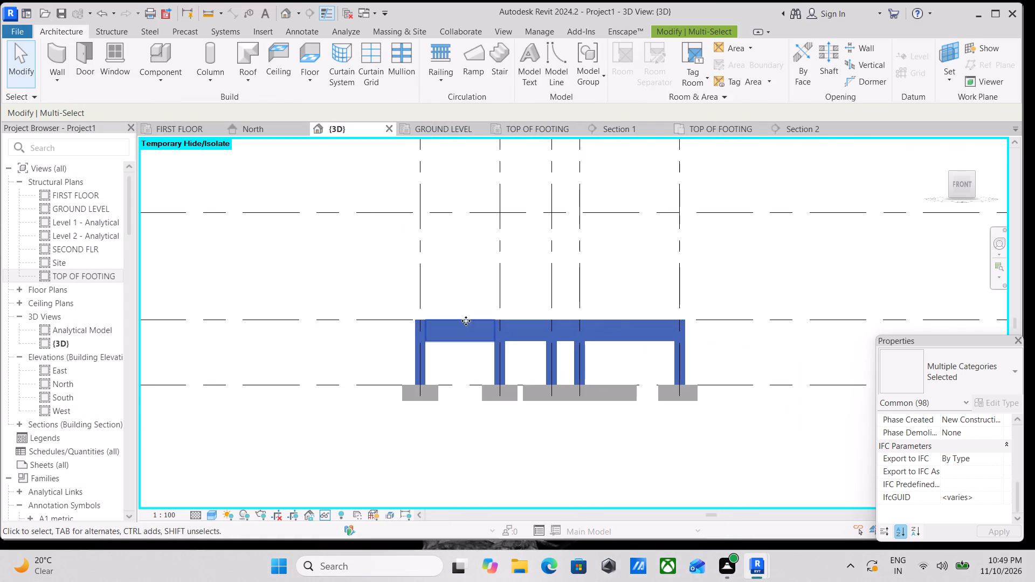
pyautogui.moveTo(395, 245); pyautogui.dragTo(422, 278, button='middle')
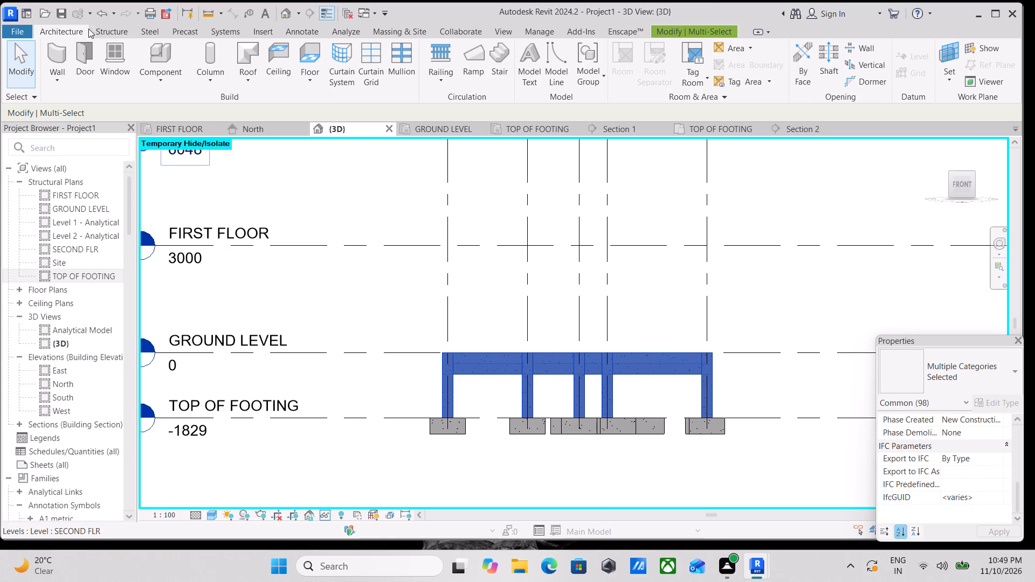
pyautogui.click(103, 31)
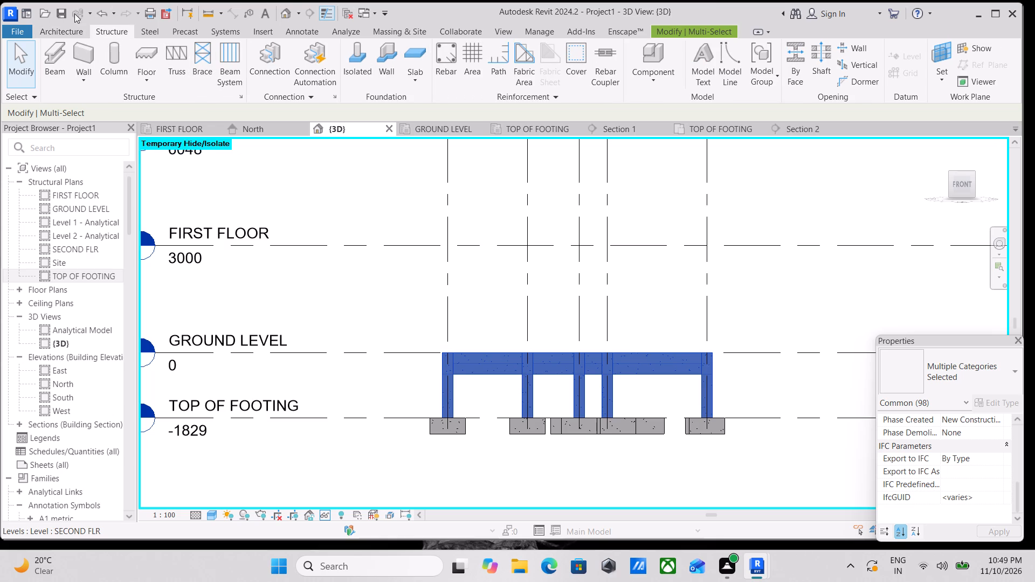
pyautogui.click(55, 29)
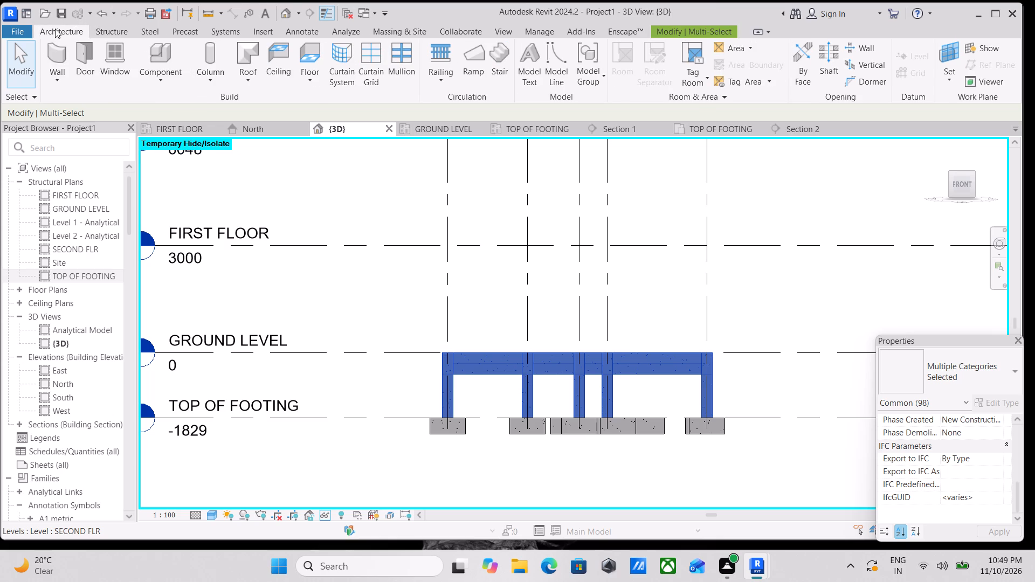
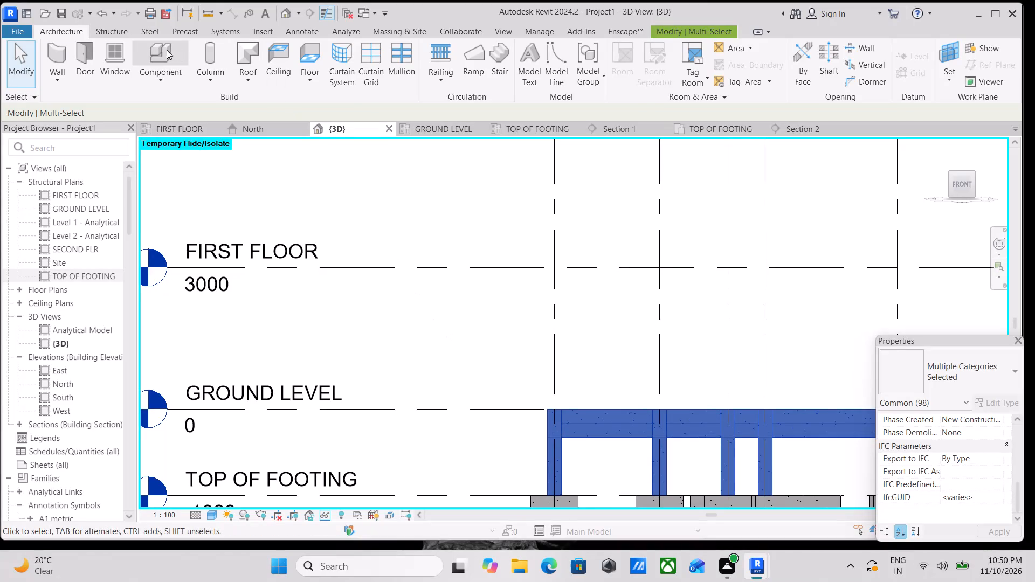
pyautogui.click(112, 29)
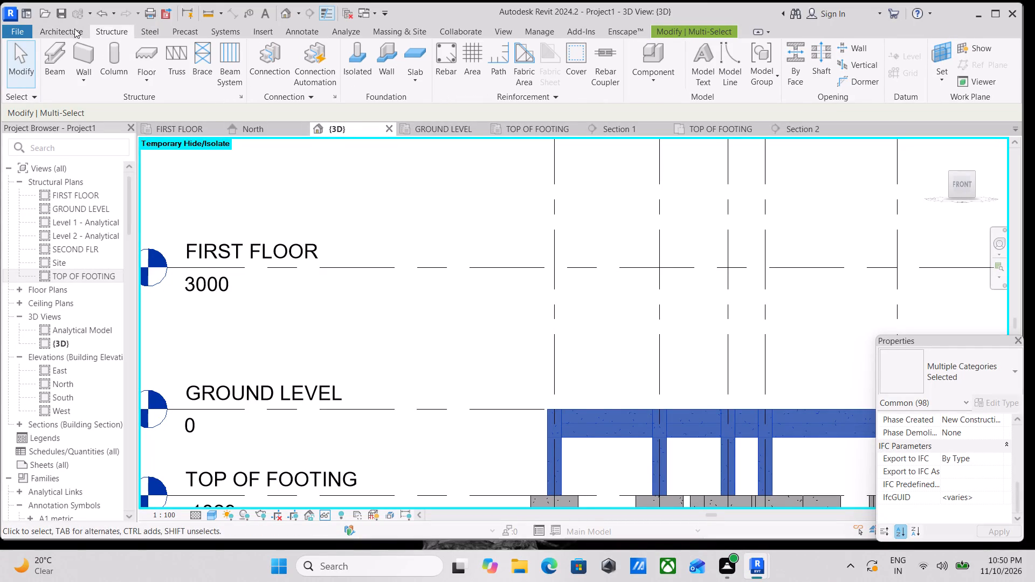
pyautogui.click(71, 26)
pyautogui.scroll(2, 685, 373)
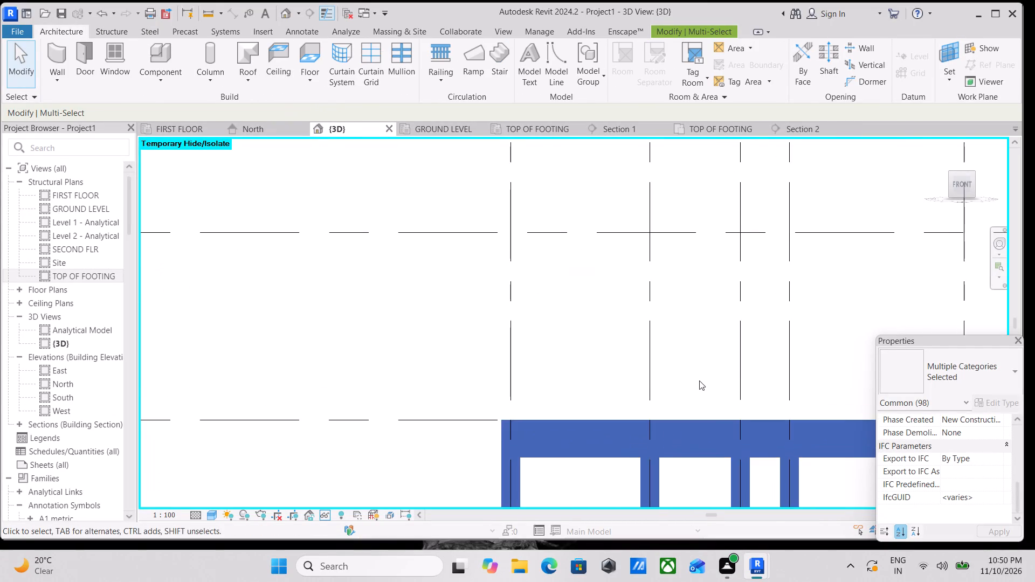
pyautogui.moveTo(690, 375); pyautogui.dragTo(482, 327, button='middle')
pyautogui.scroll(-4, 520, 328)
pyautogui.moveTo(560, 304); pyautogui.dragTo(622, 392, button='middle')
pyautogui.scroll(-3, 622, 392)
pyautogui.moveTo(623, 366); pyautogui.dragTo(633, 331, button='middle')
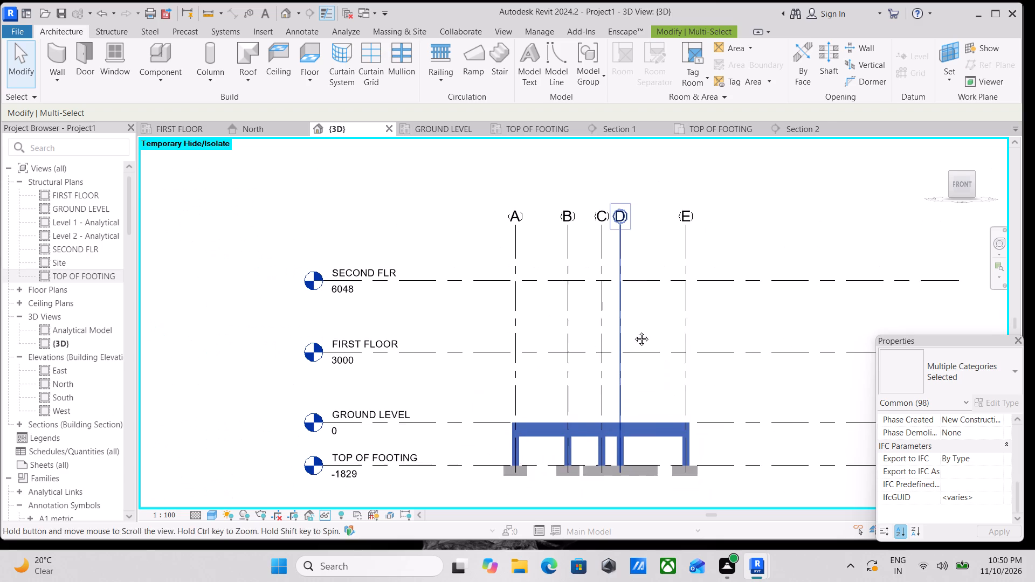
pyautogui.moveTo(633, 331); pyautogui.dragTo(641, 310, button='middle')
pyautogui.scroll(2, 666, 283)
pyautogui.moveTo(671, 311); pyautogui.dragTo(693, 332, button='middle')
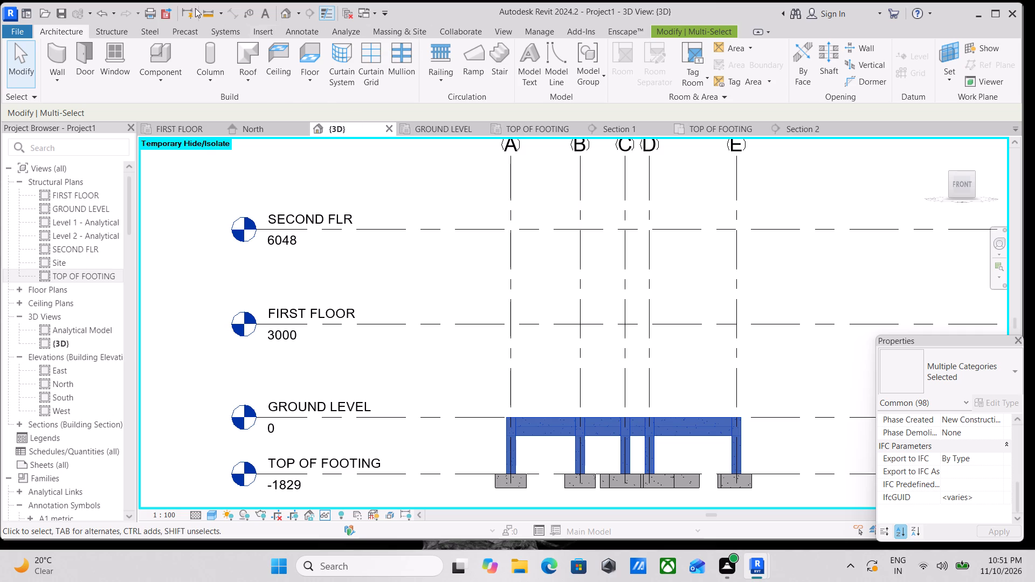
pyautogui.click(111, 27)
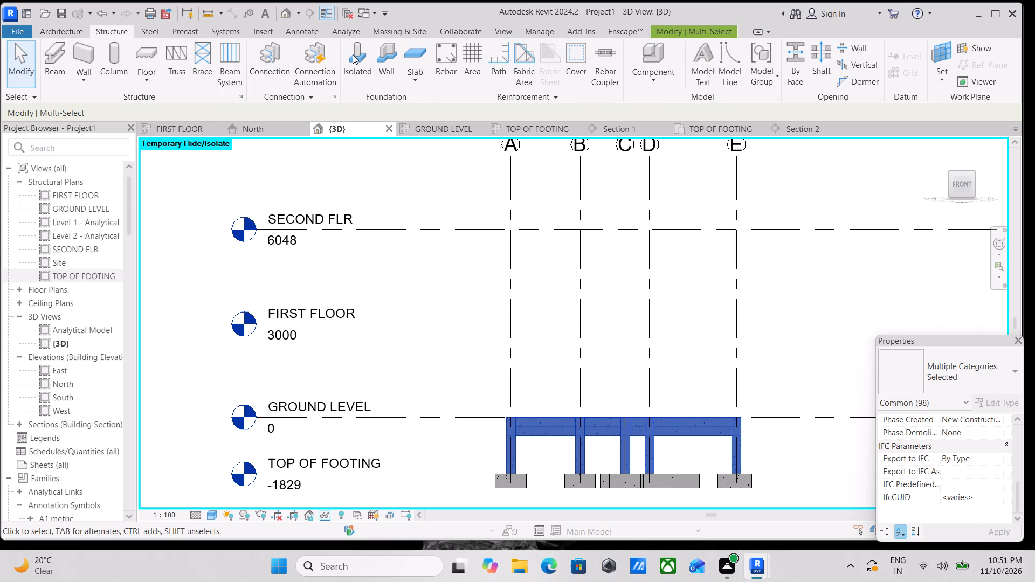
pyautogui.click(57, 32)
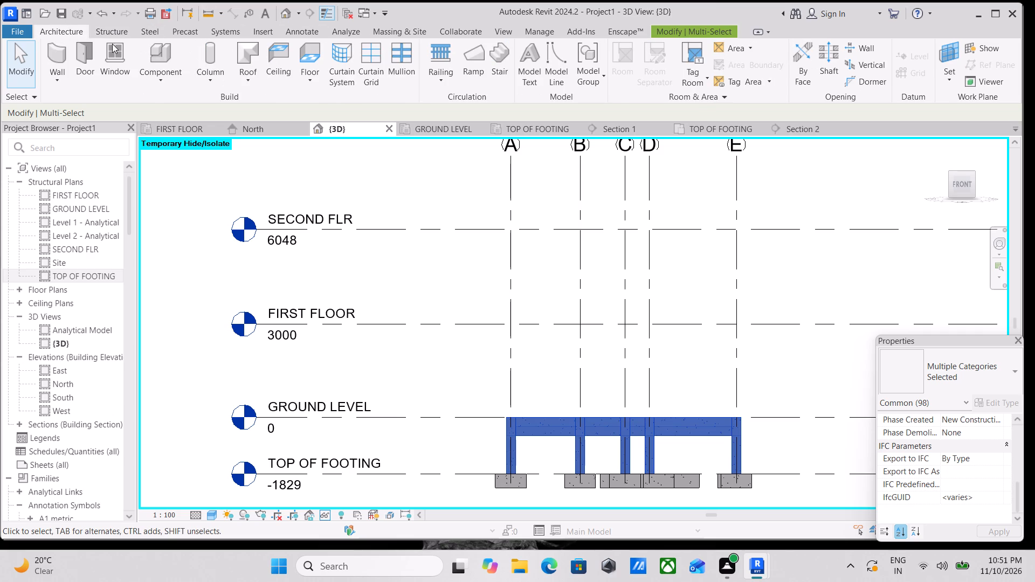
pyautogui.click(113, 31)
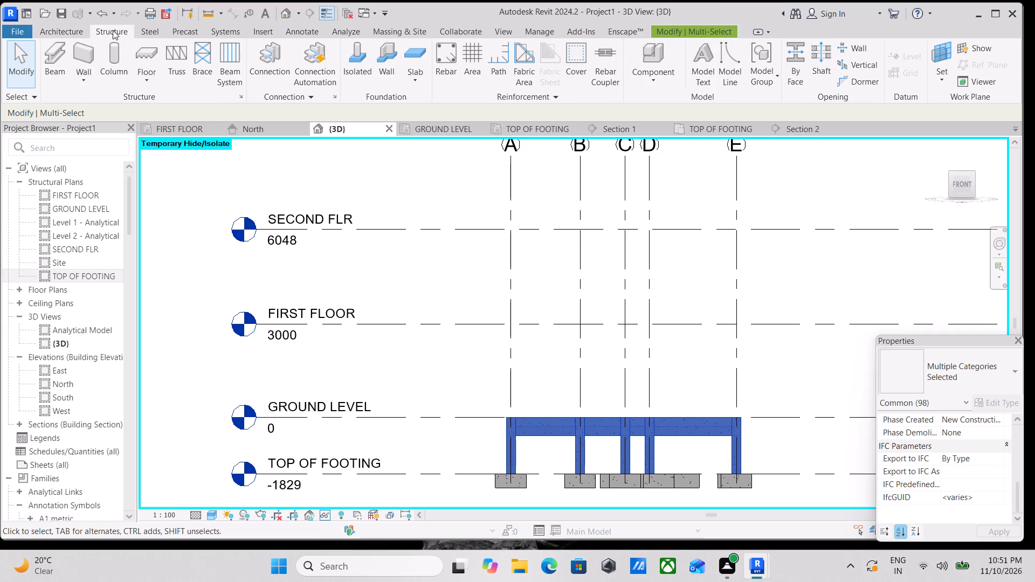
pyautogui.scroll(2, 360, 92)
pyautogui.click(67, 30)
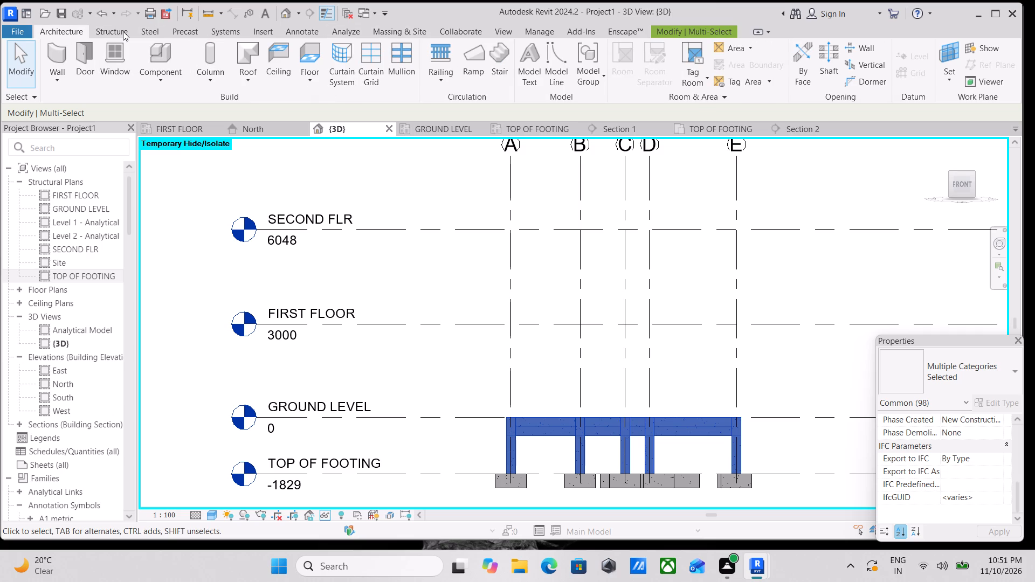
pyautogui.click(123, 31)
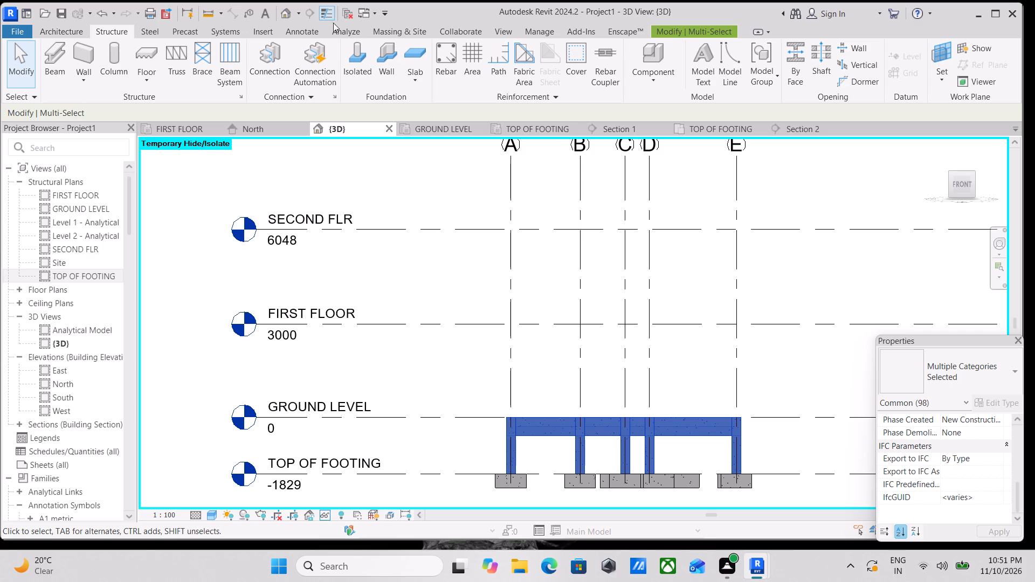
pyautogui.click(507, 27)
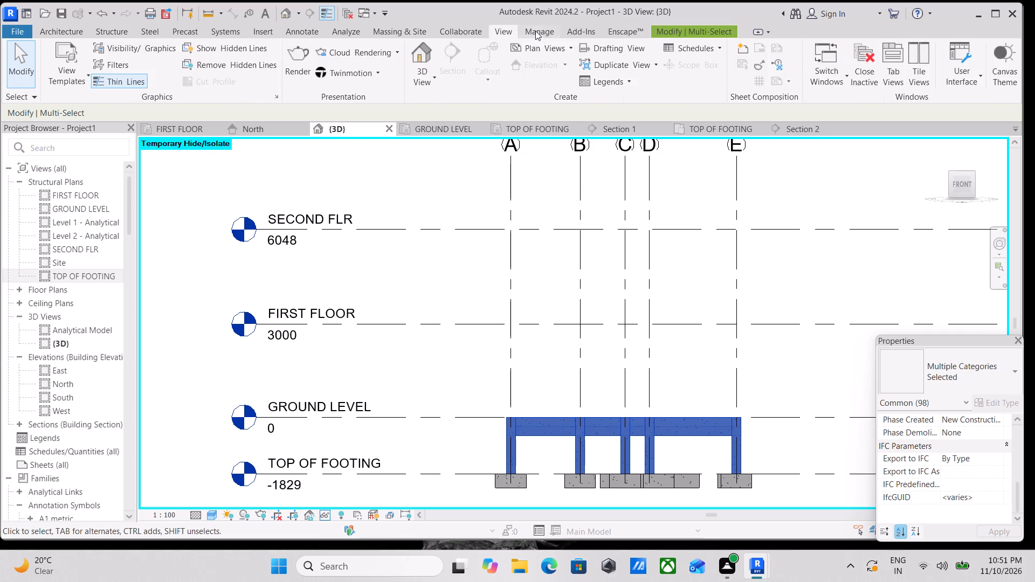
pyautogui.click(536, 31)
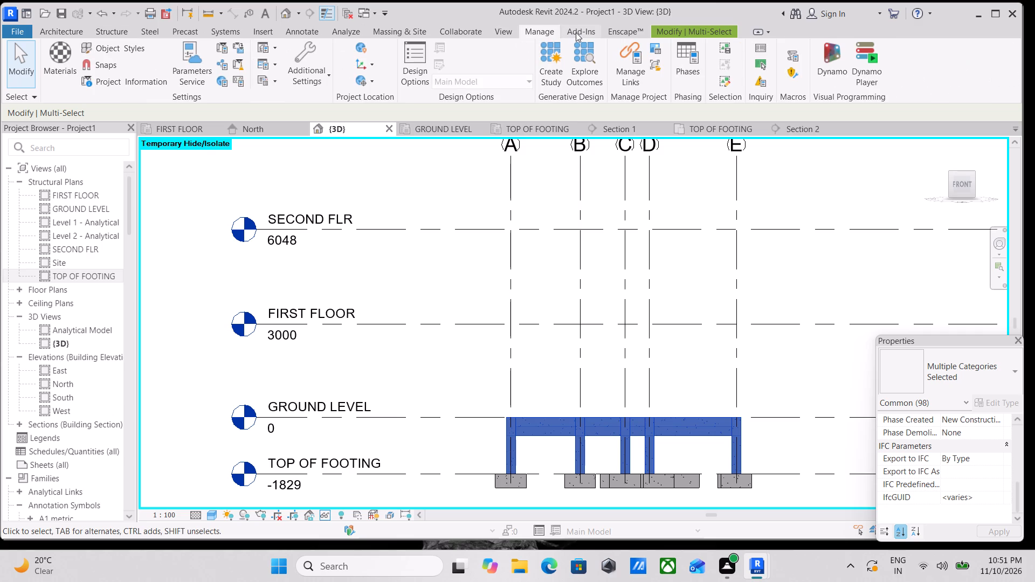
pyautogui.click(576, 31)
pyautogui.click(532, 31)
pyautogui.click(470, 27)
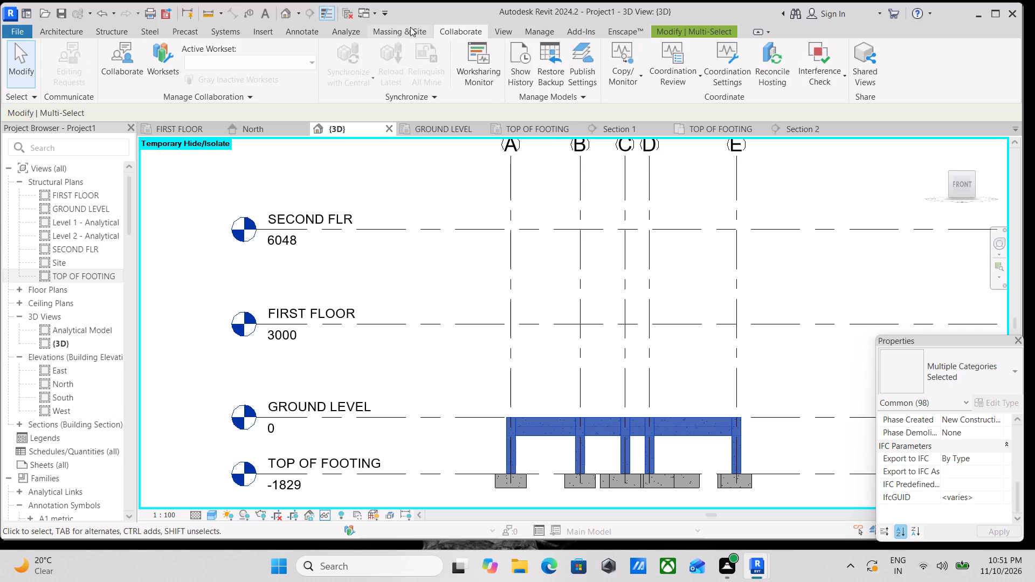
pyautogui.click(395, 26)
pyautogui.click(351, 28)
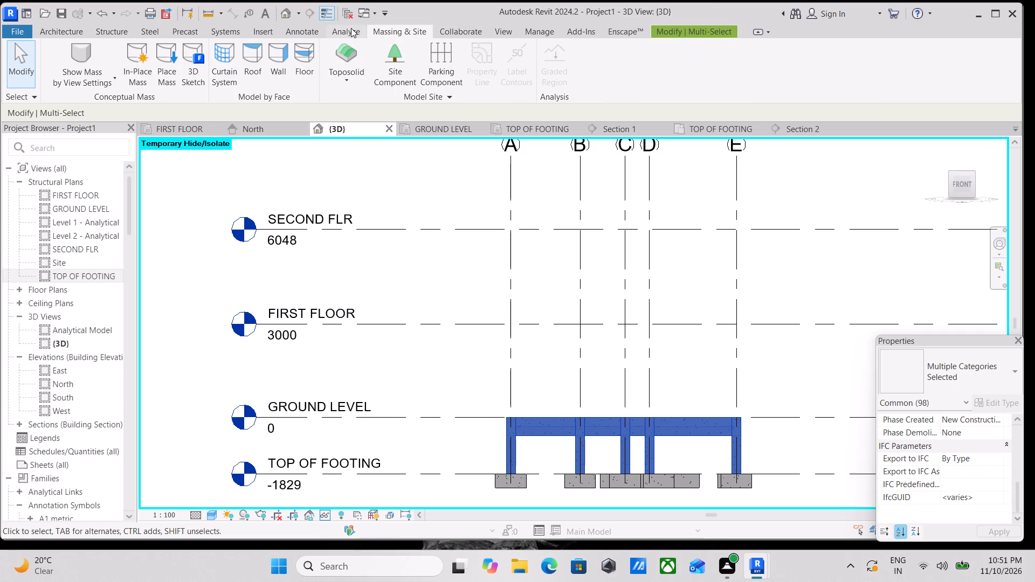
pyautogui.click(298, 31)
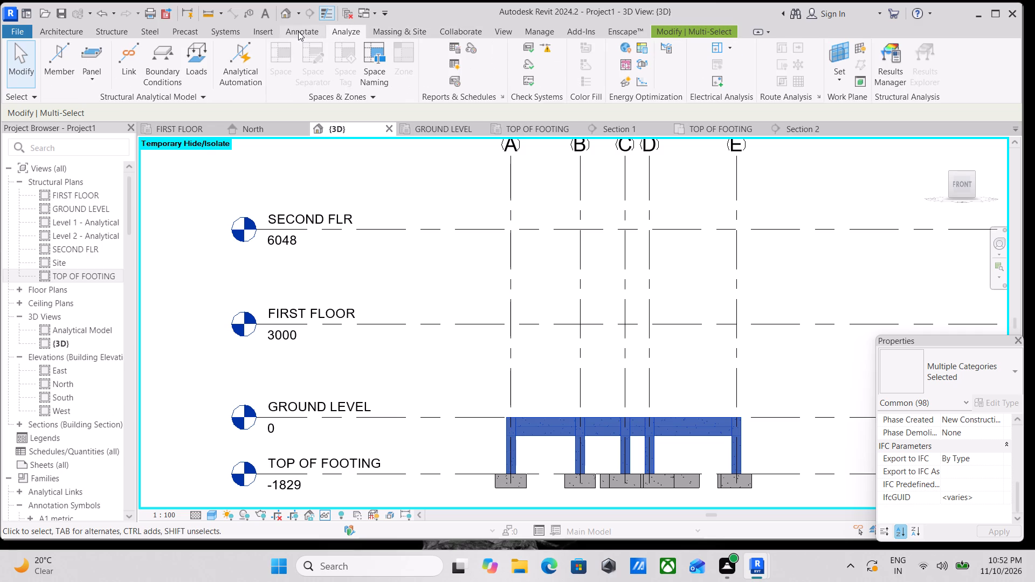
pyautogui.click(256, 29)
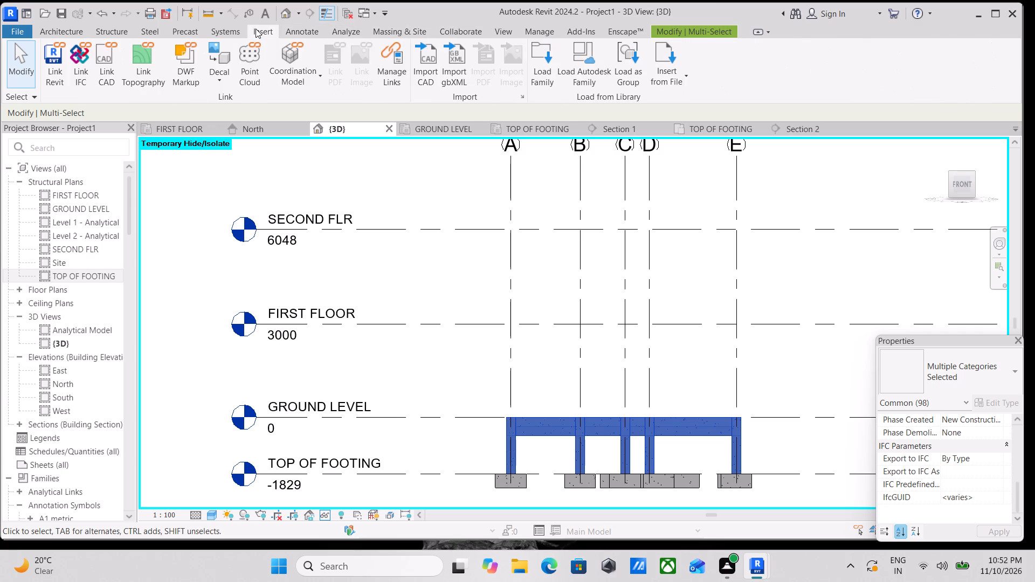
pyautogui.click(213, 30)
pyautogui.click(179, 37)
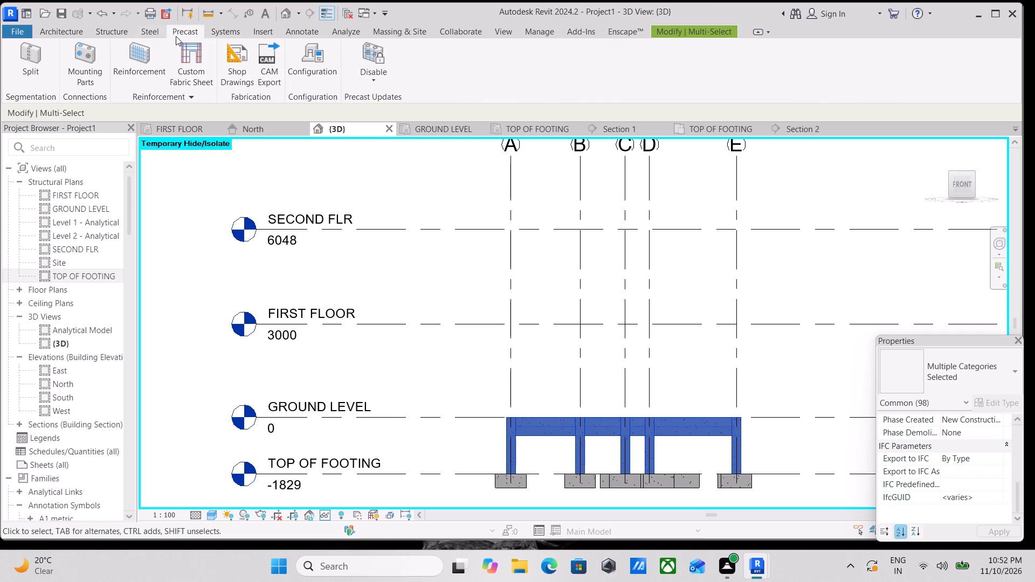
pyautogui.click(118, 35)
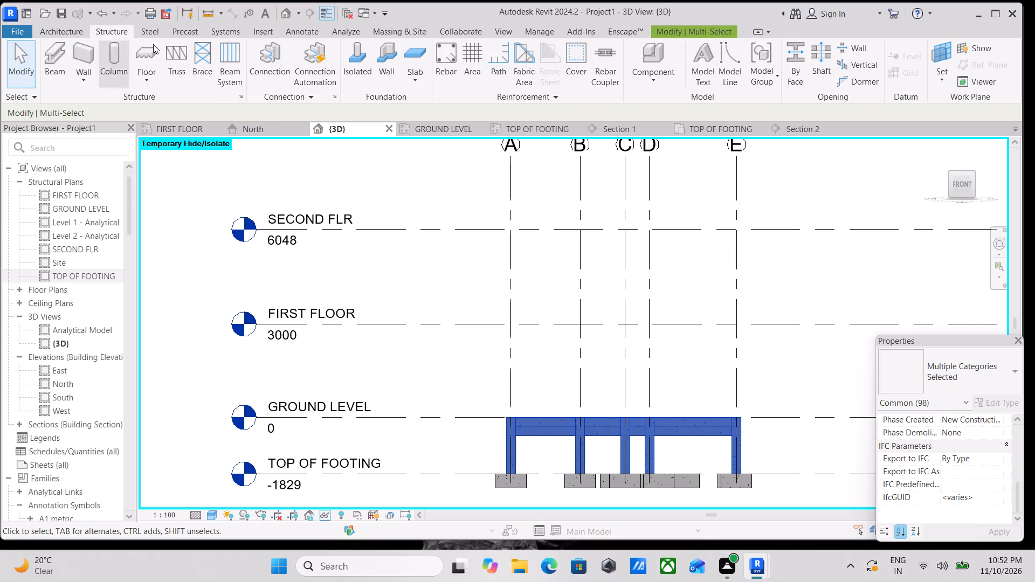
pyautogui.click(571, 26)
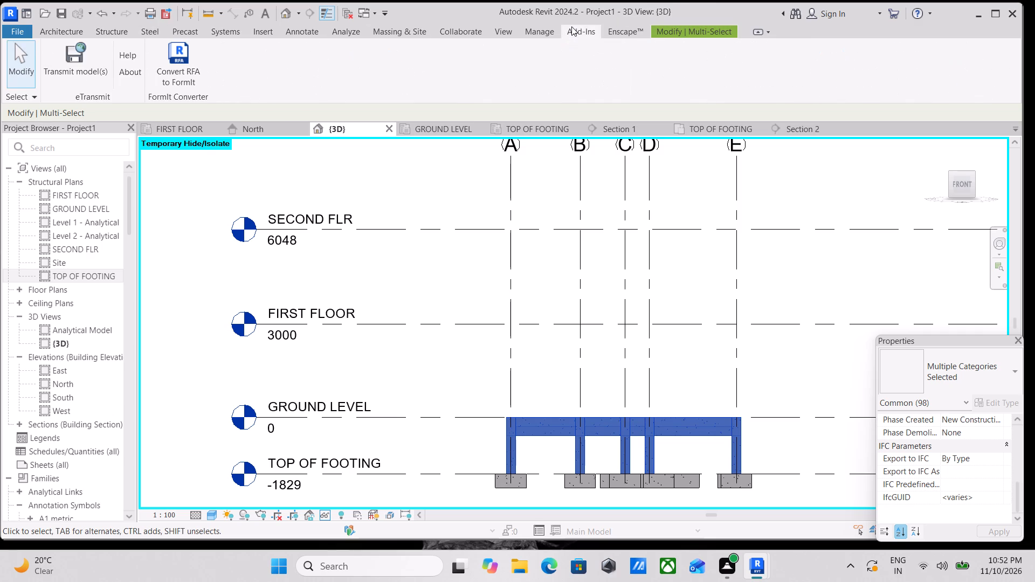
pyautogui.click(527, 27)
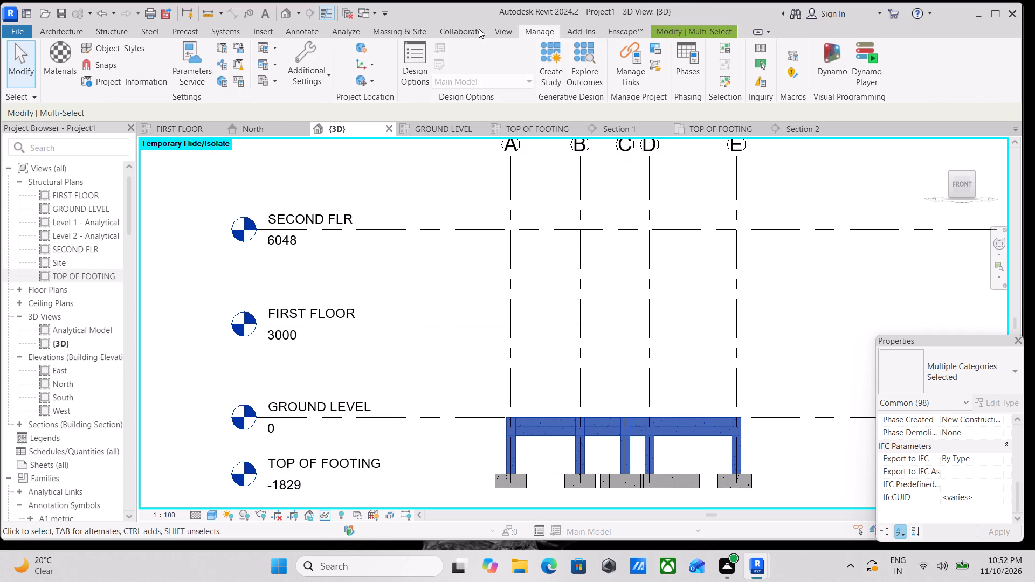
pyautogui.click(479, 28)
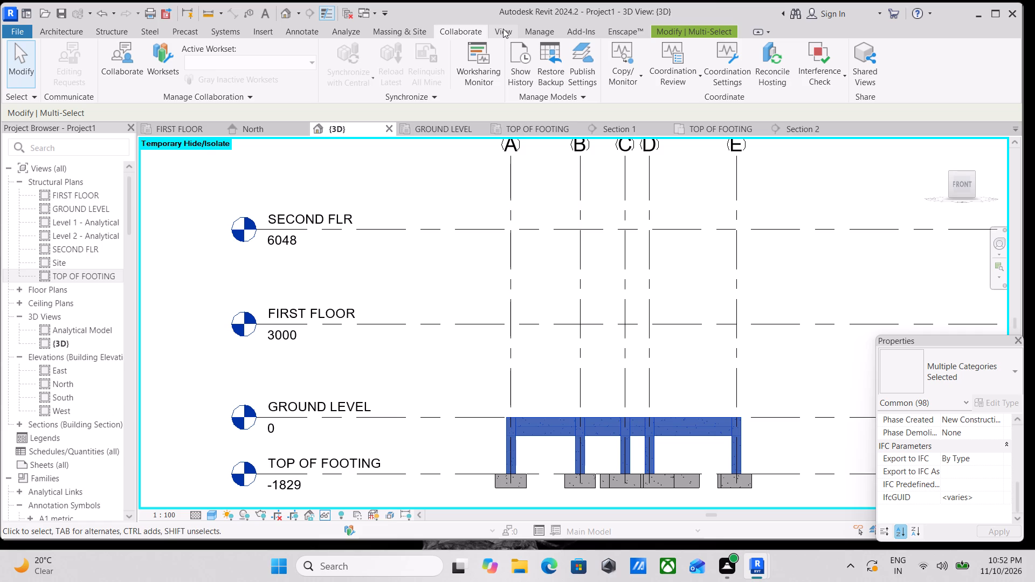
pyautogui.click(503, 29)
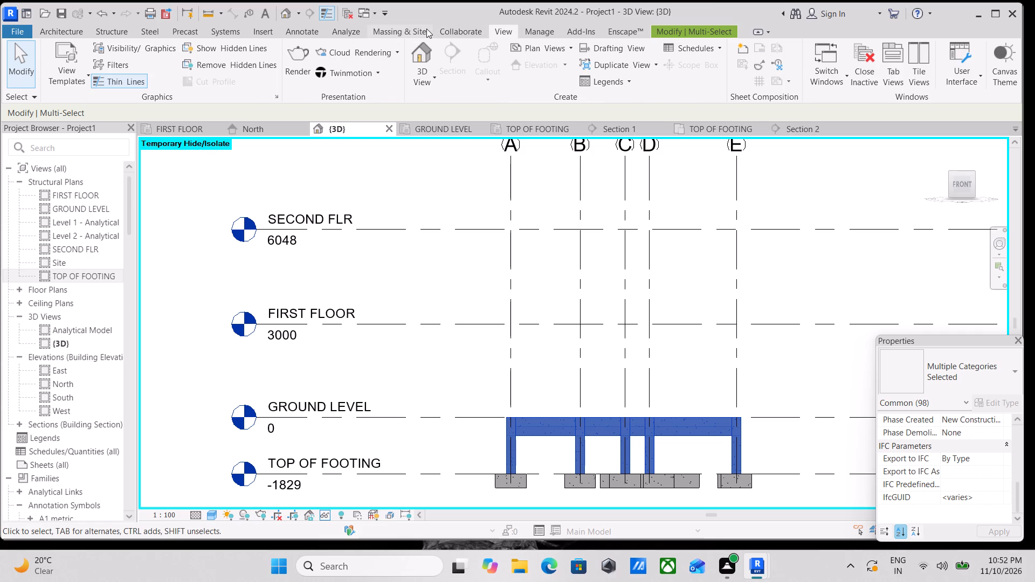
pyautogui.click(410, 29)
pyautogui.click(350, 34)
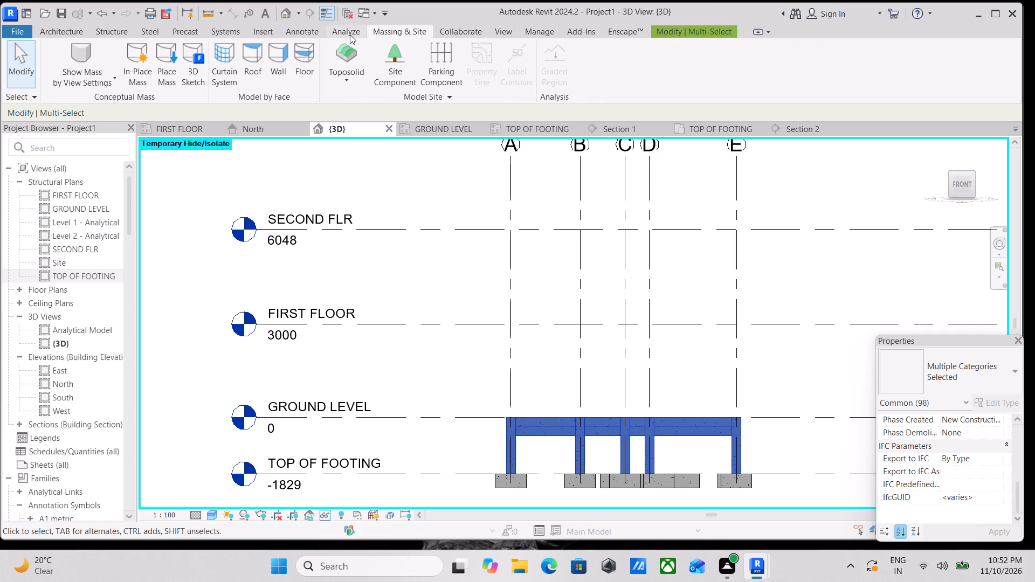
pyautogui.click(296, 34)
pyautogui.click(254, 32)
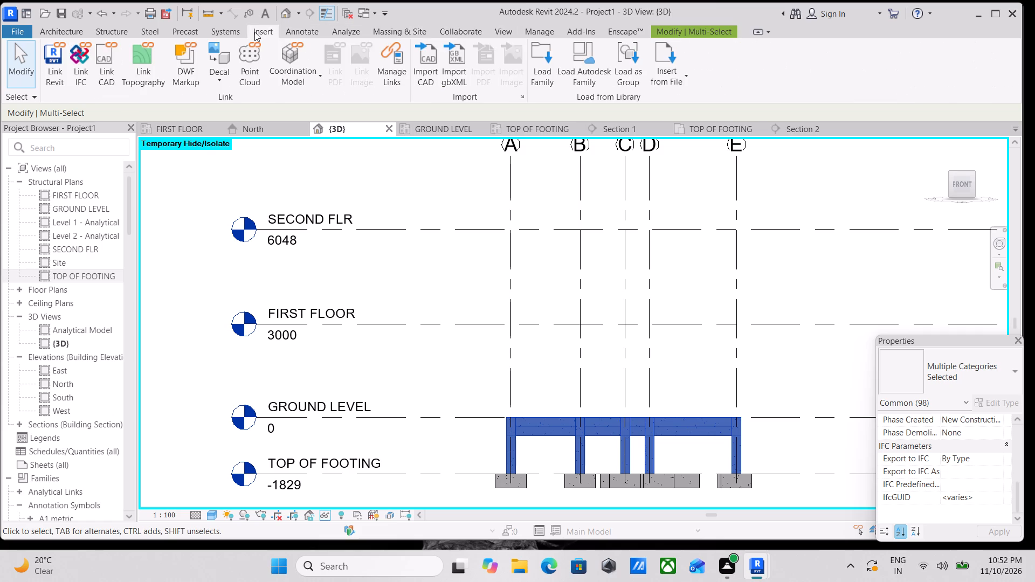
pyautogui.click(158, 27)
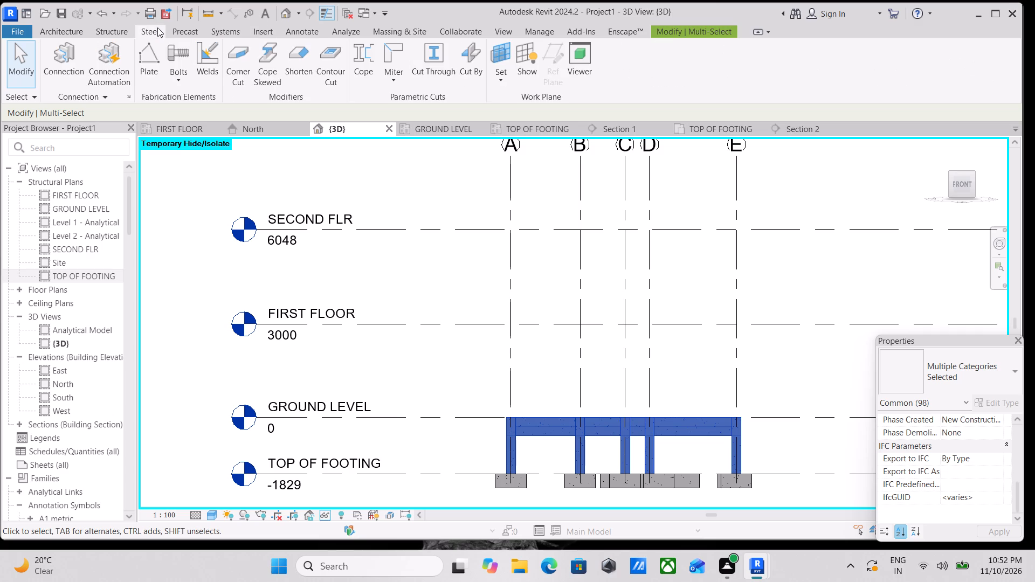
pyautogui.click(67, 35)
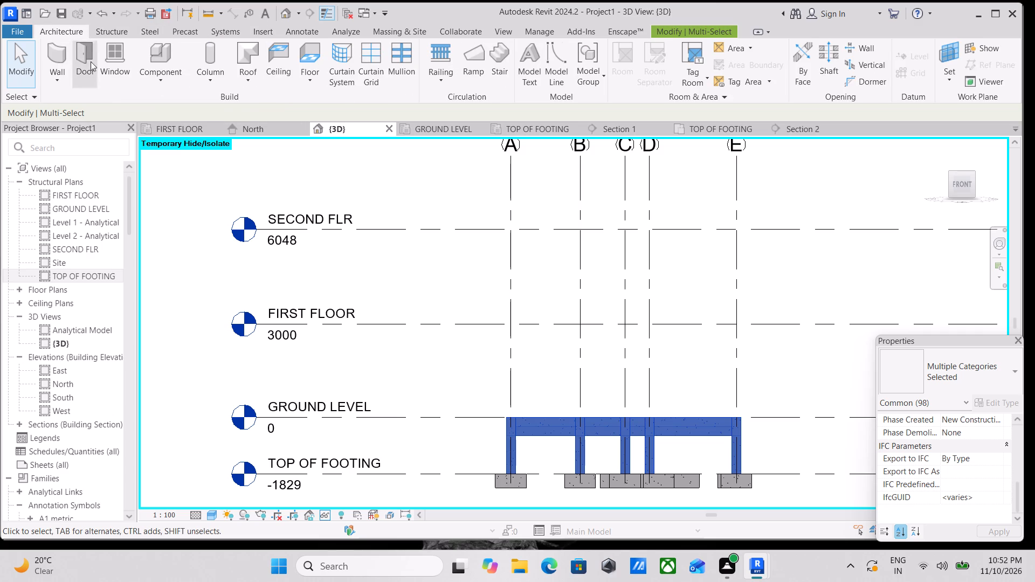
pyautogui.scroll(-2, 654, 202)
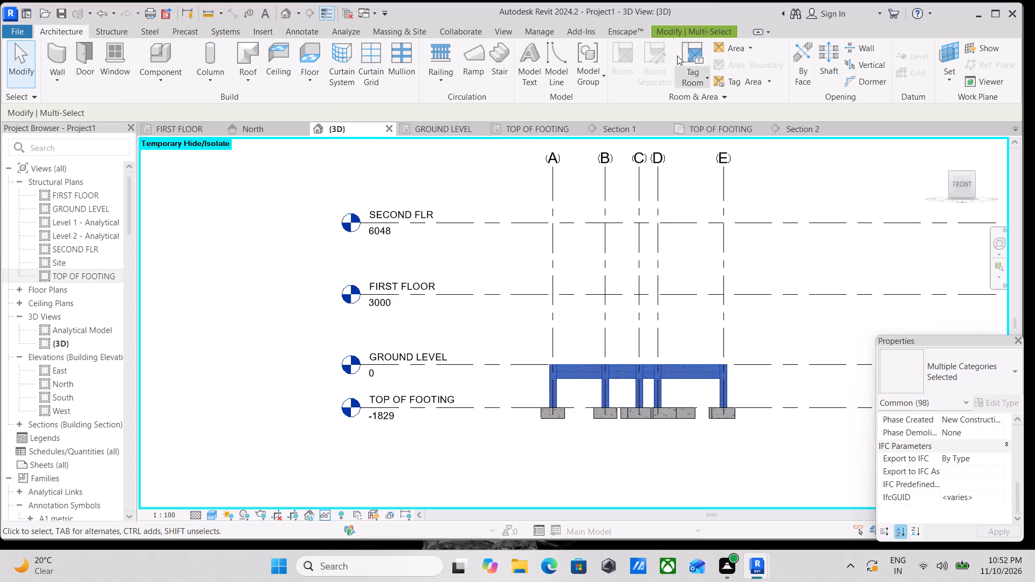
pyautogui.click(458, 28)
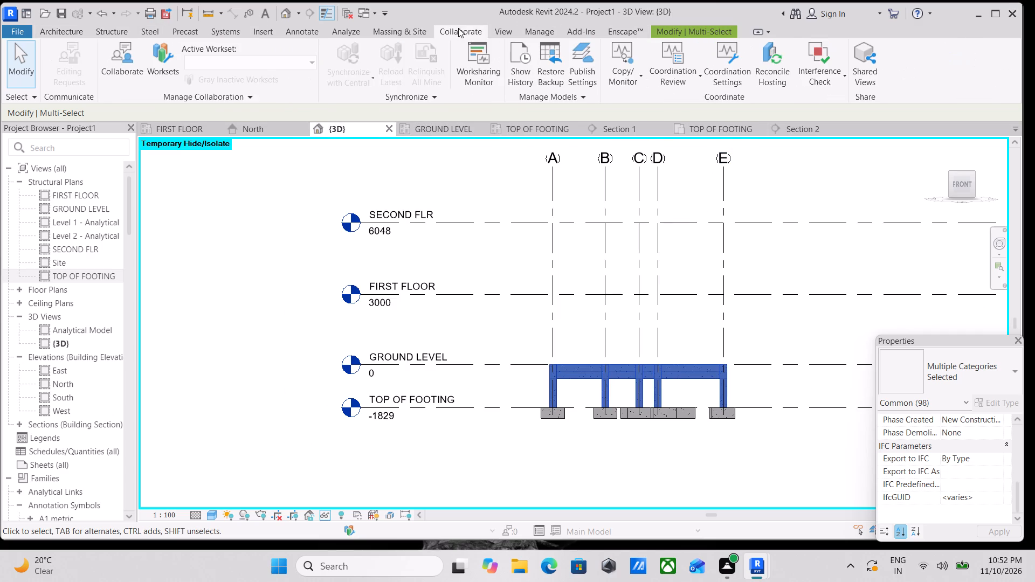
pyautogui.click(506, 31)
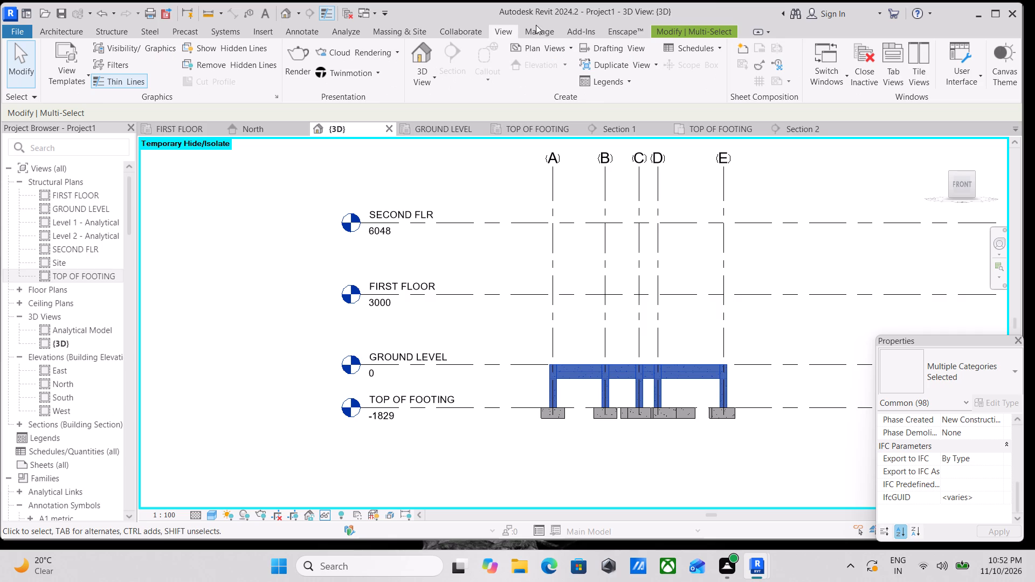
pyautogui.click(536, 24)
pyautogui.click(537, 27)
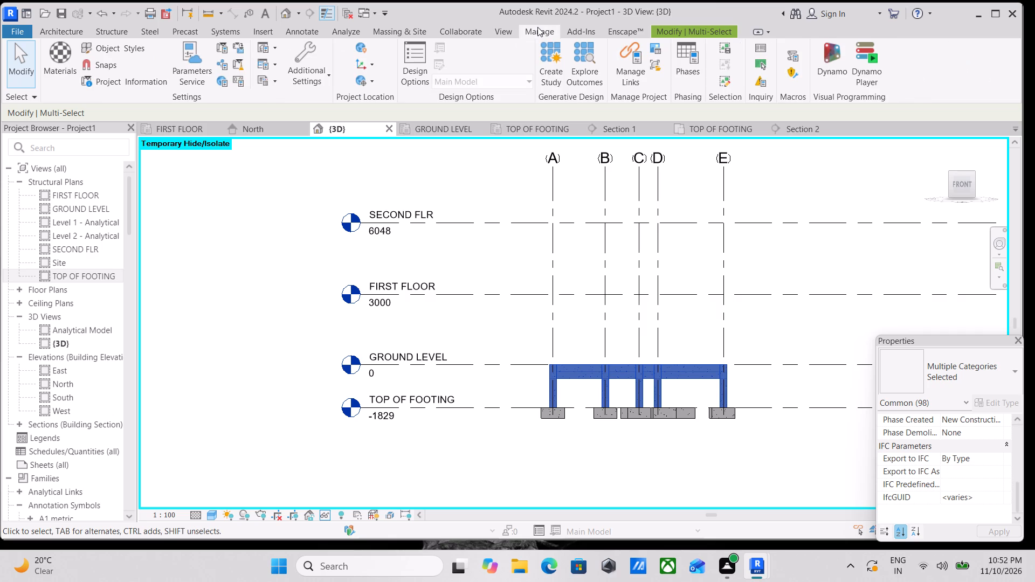
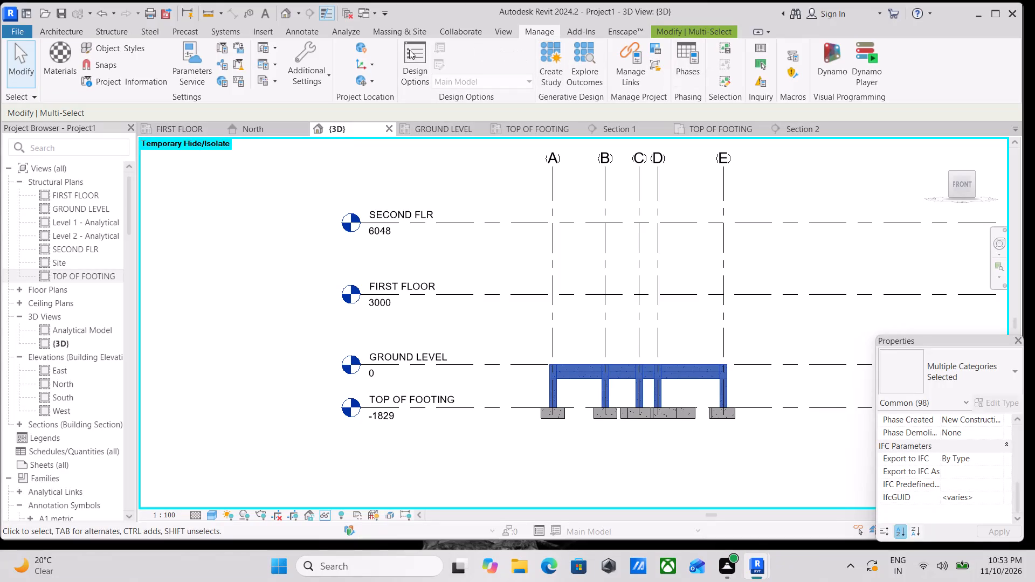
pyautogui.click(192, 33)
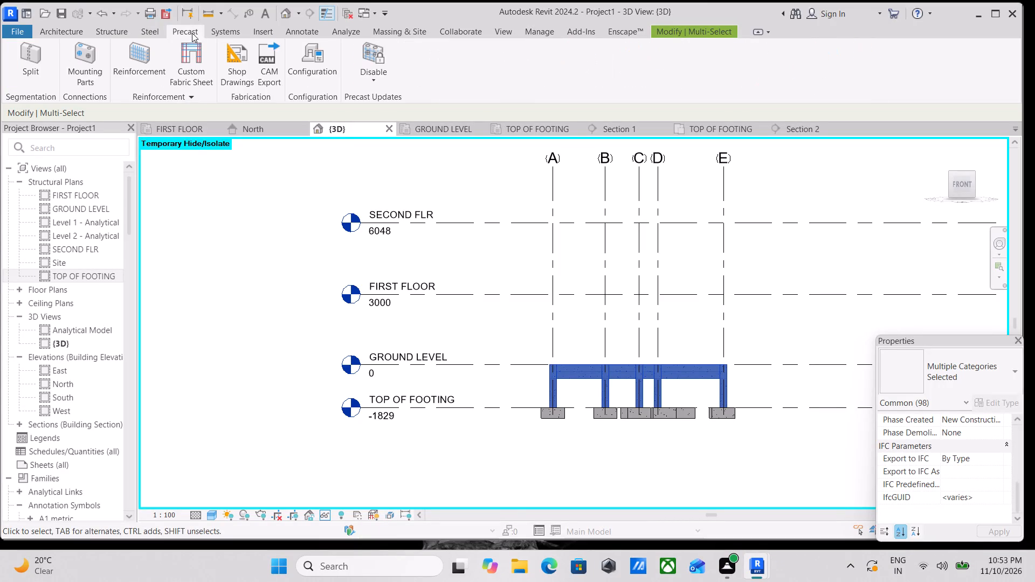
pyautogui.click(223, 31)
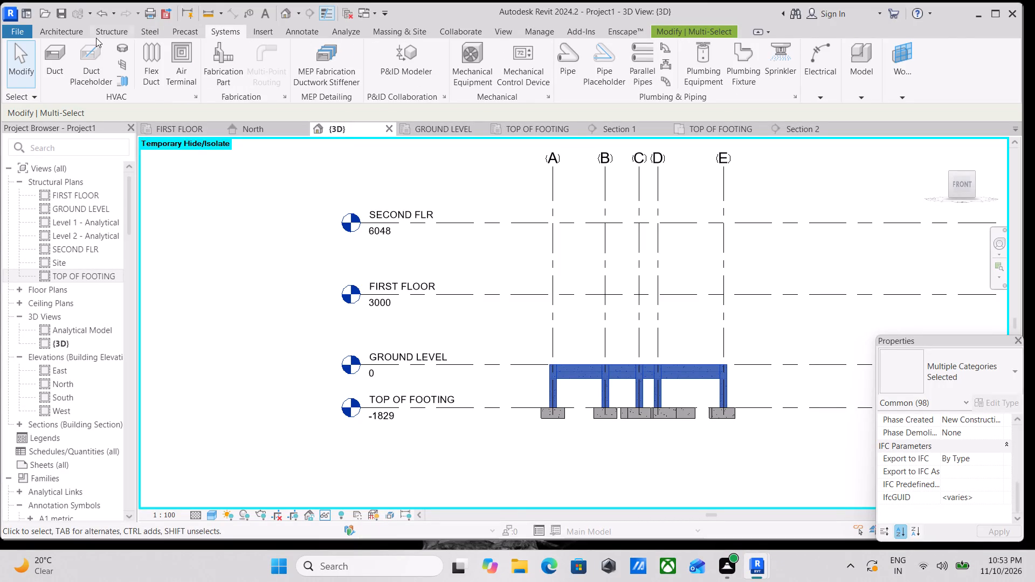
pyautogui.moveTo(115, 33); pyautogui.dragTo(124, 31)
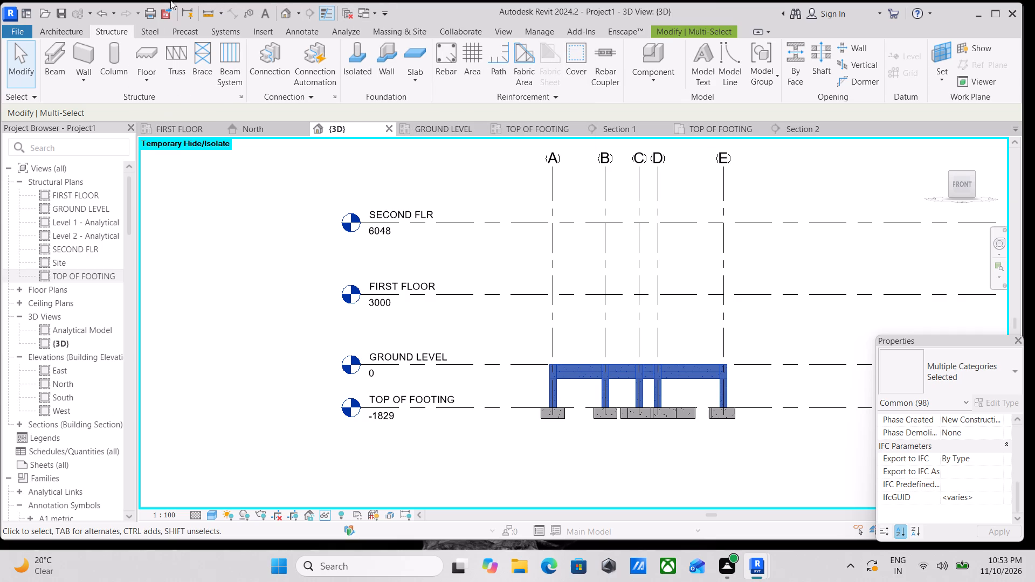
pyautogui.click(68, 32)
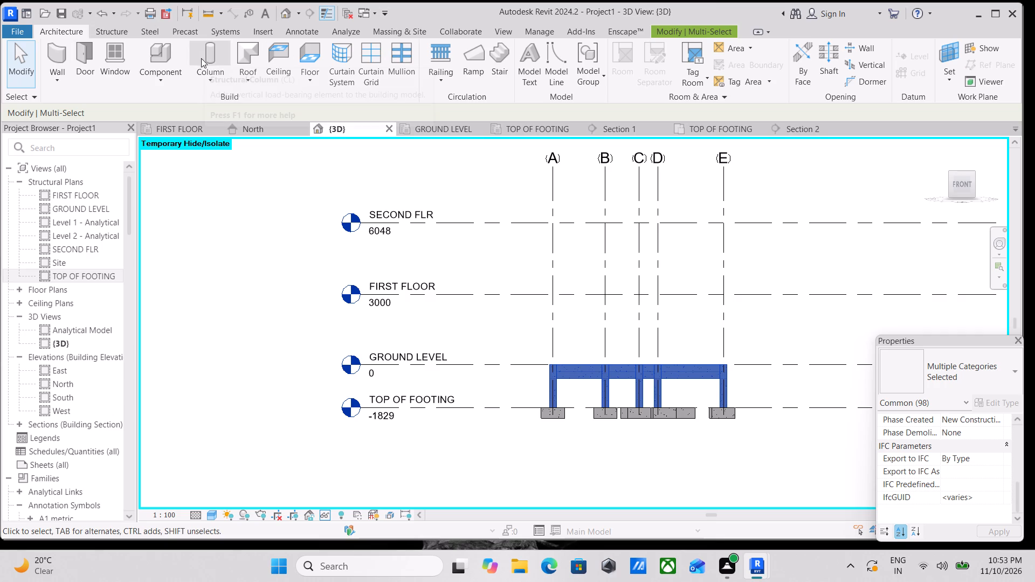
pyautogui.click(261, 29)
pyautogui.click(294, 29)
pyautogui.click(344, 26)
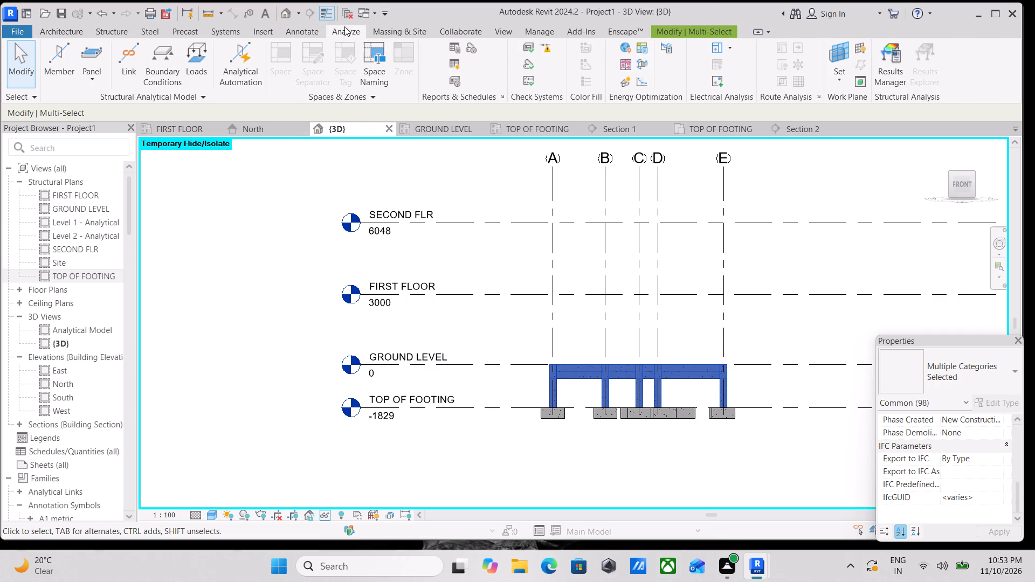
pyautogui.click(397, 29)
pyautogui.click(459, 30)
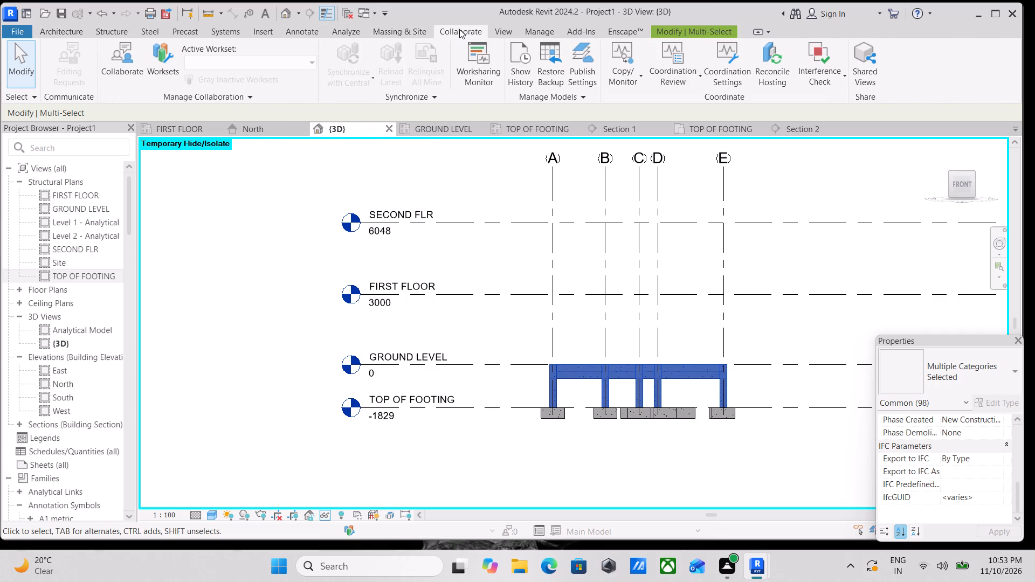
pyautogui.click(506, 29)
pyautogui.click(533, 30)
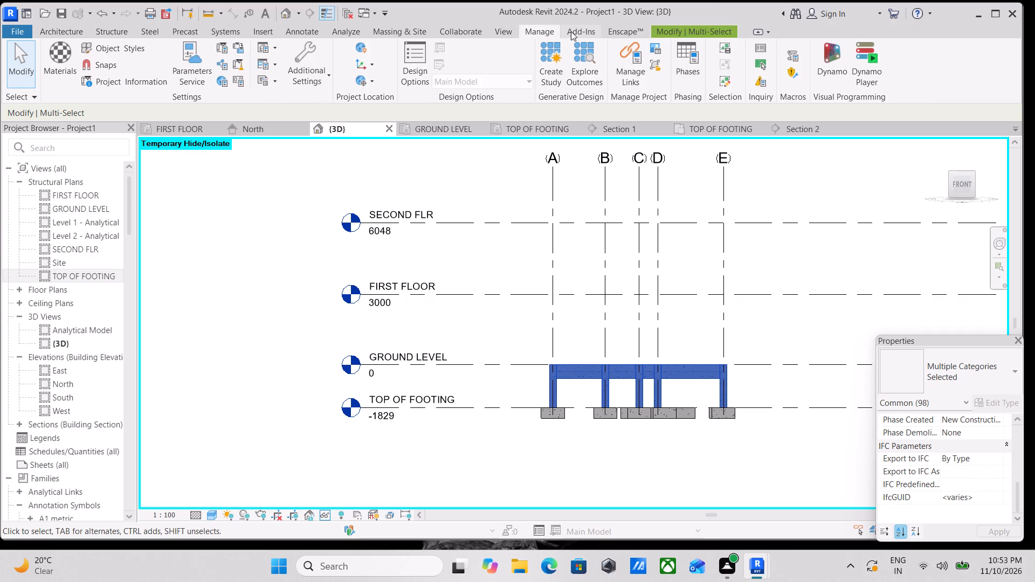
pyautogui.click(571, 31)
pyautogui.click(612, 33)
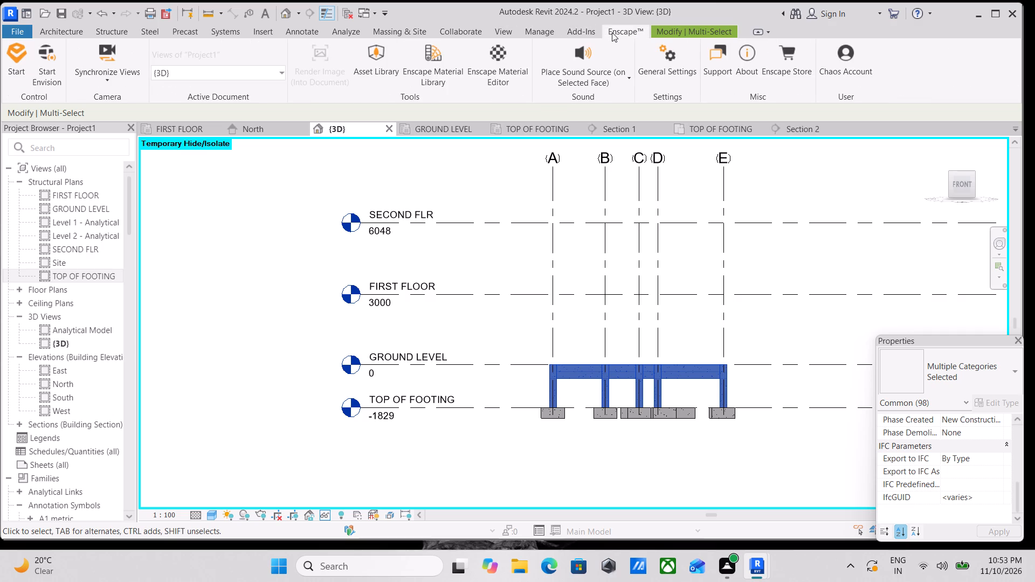
# Copy the selected ground-level beams, floors and columns and paste them aligned to the FIRST FLOOR level.
pyautogui.click(693, 29)
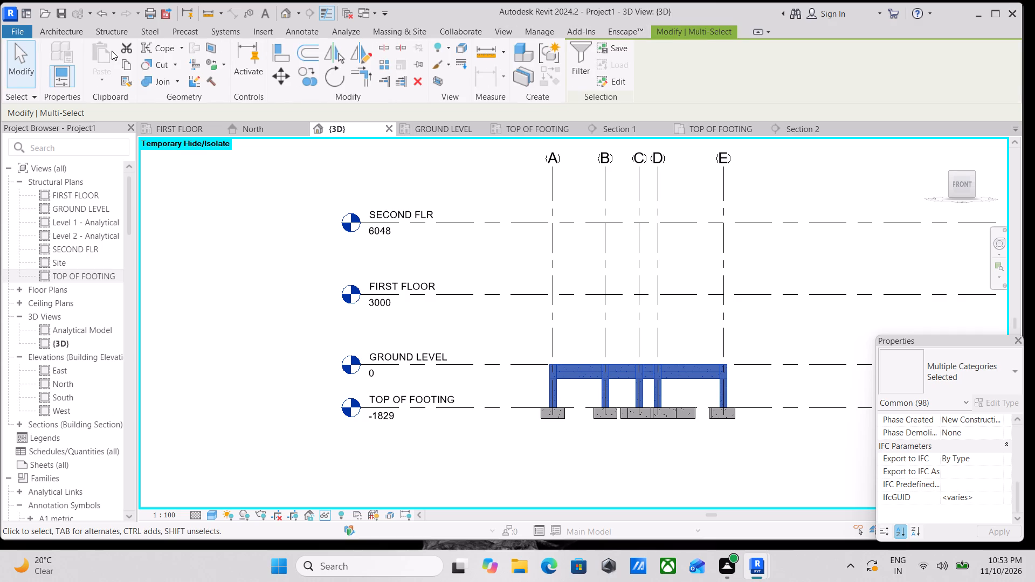
pyautogui.click(122, 63)
pyautogui.click(105, 79)
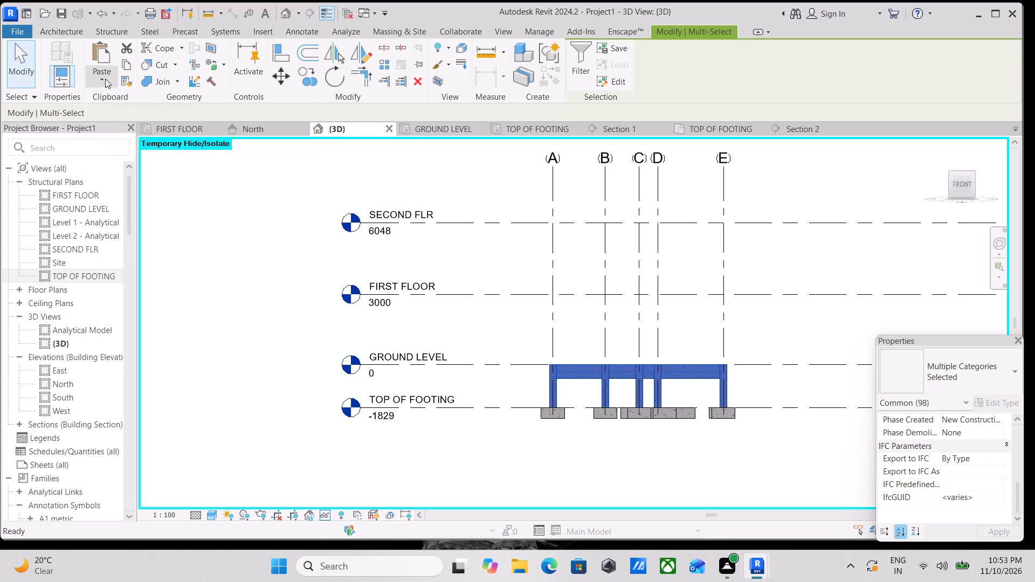
pyautogui.click(135, 135)
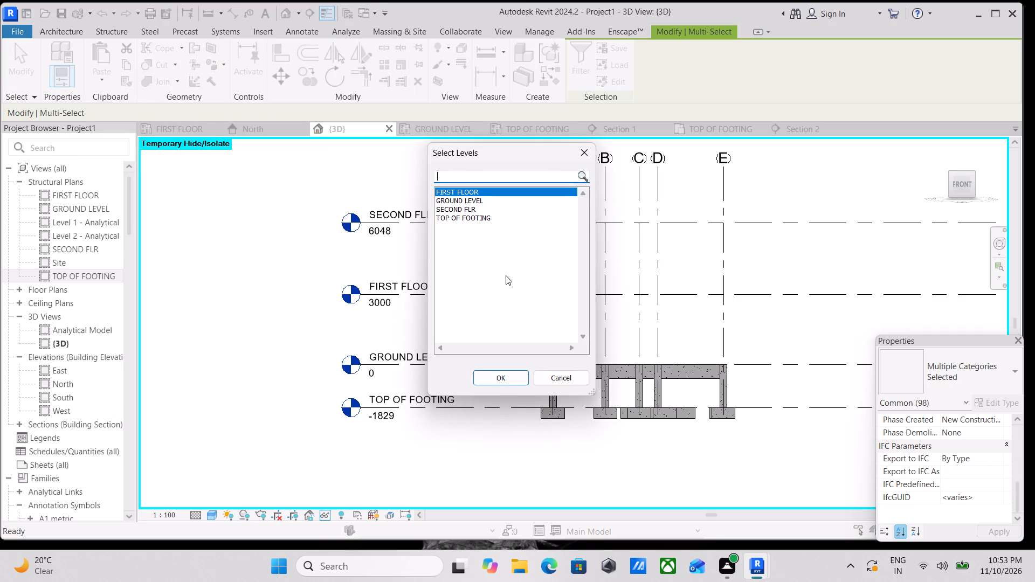
pyautogui.click(493, 379)
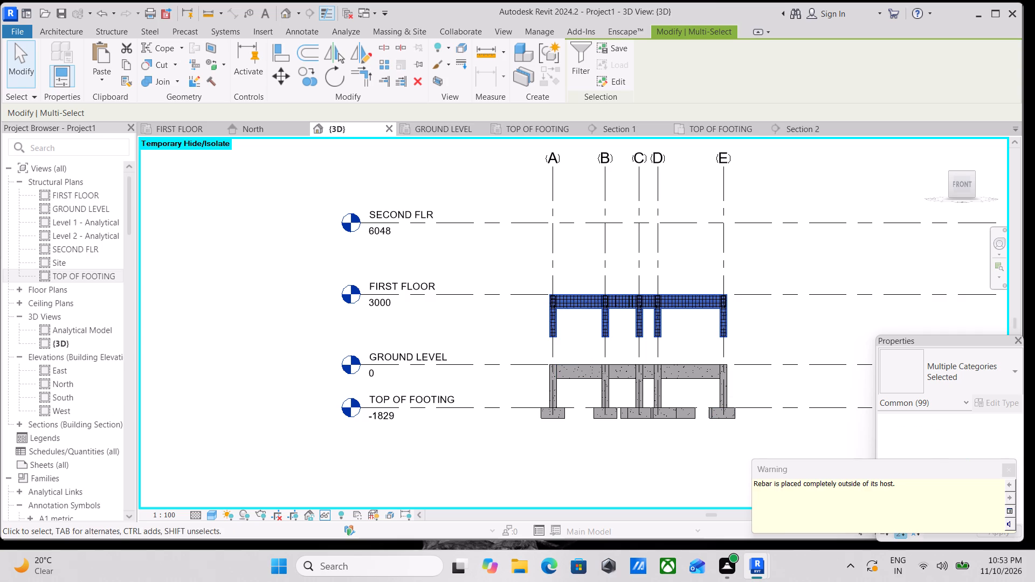
pyautogui.click(1005, 469)
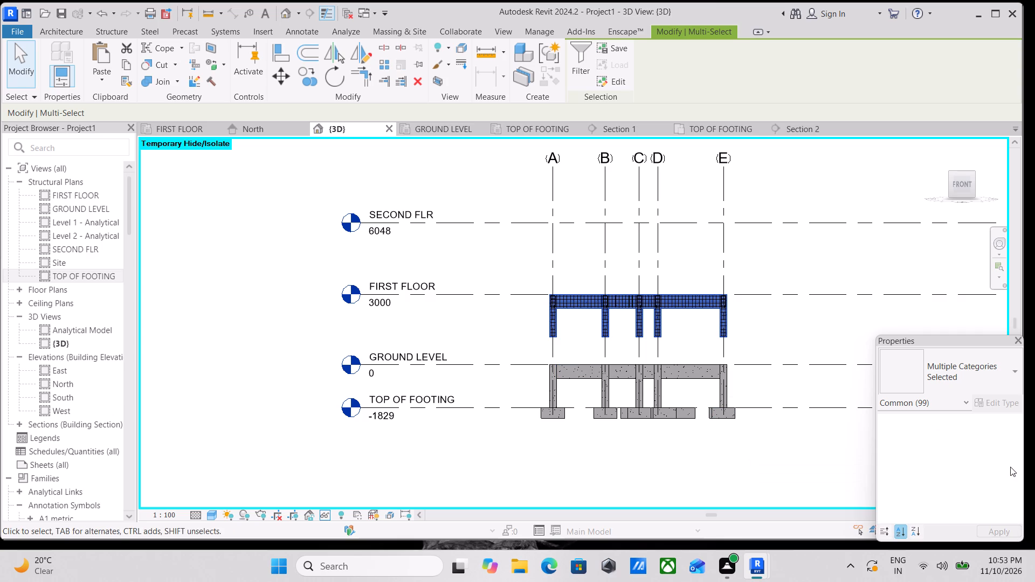
pyautogui.scroll(2, 1014, 445)
pyautogui.scroll(5, 636, 321)
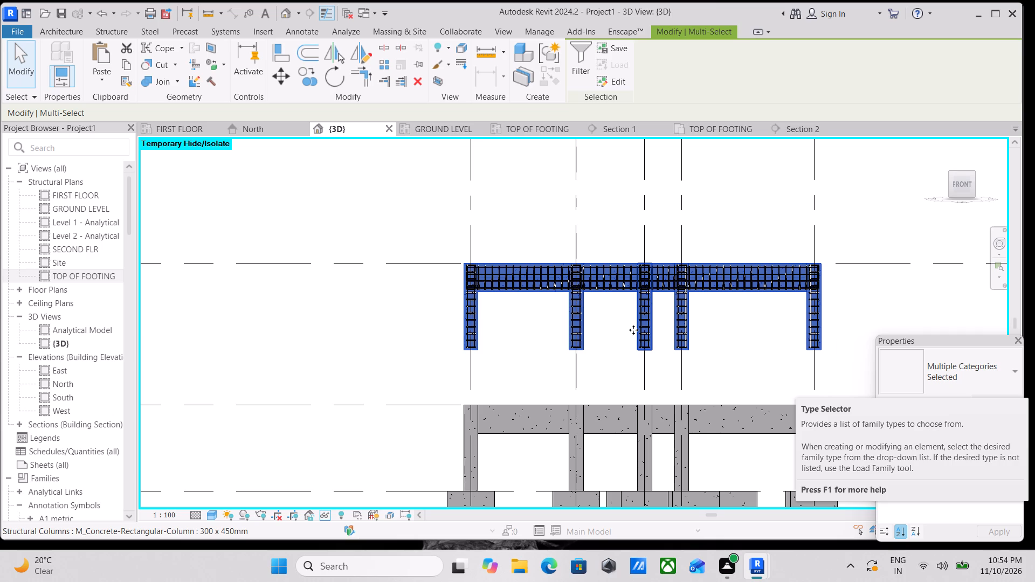
pyautogui.scroll(-5, 754, 297)
pyautogui.press('Escape')
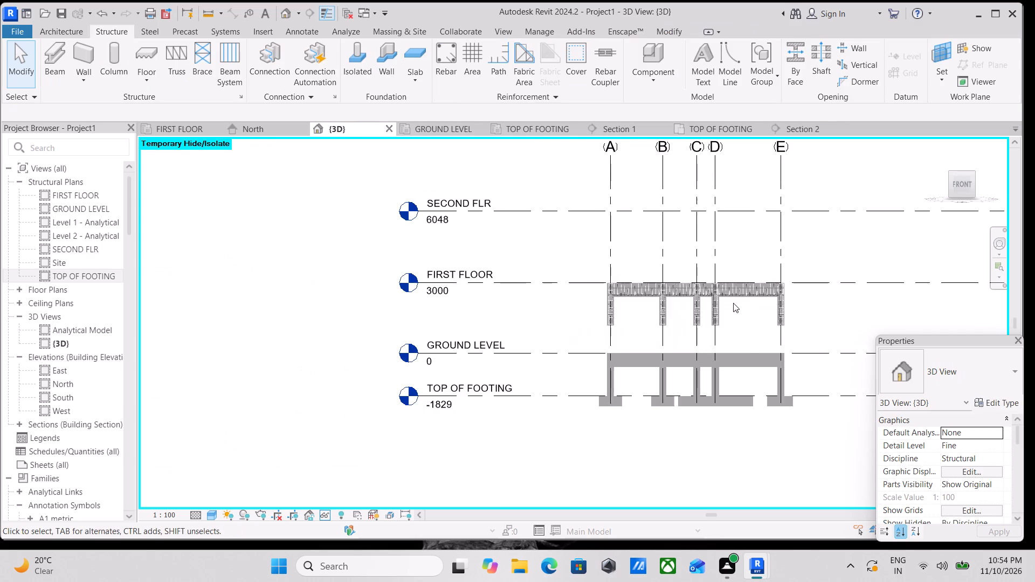
# Filter the copied first-floor frame down to Structural Columns and set their Base Offset from GROUND LEVEL to 0.
pyautogui.moveTo(732, 302); pyautogui.dragTo(591, 289, button='middle')
pyautogui.scroll(3, 470, 310)
pyautogui.moveTo(476, 296); pyautogui.dragTo(412, 295, button='middle')
pyautogui.scroll(1, 418, 300)
pyautogui.moveTo(347, 207); pyautogui.dragTo(746, 334)
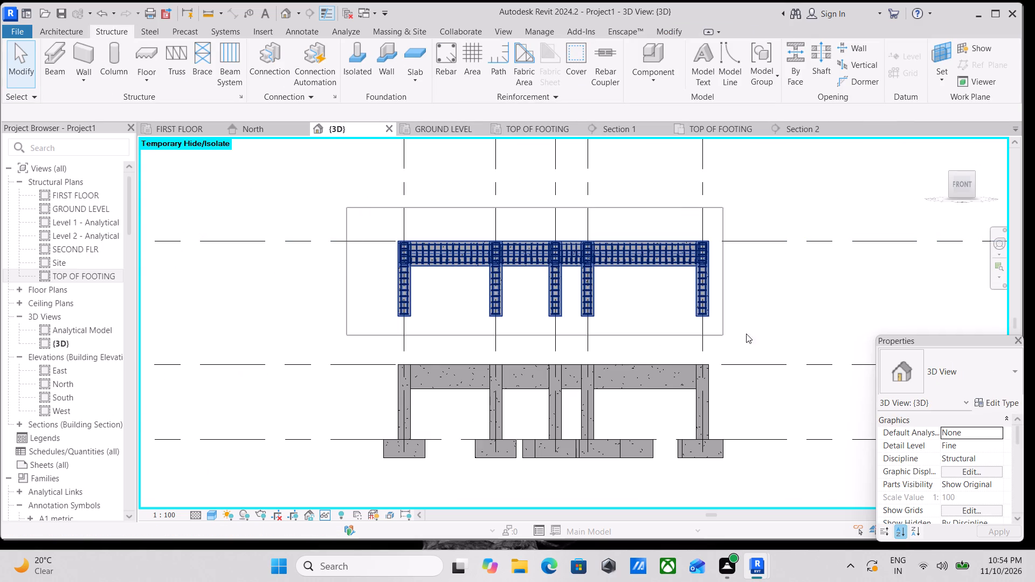
pyautogui.moveTo(746, 334); pyautogui.dragTo(760, 337)
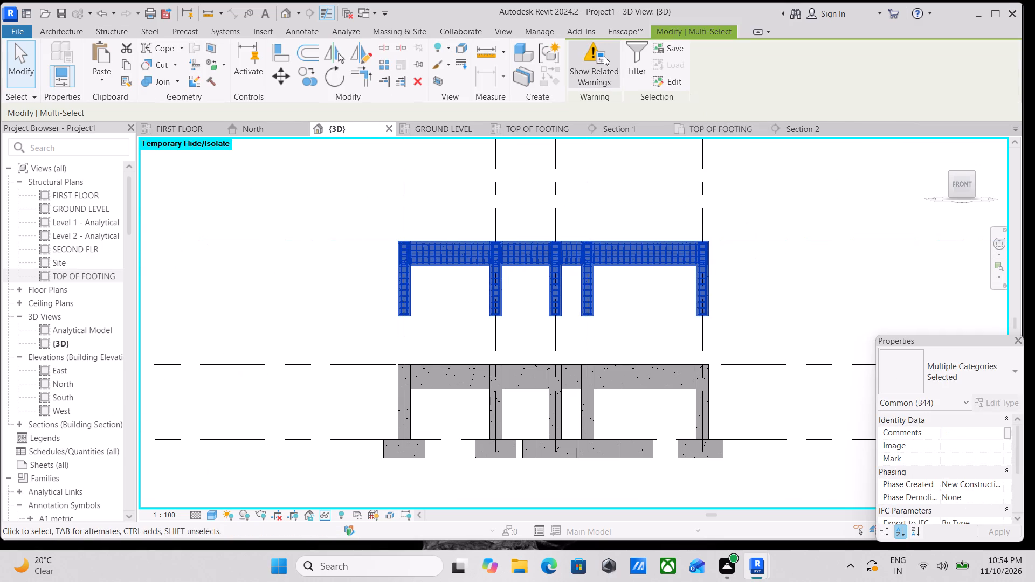
pyautogui.click(631, 64)
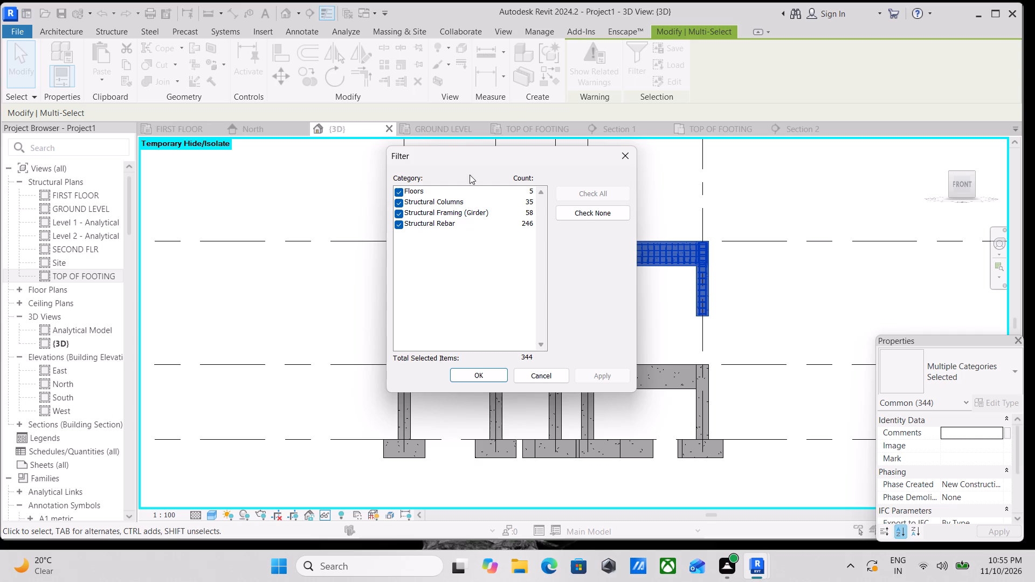
pyautogui.click(609, 212)
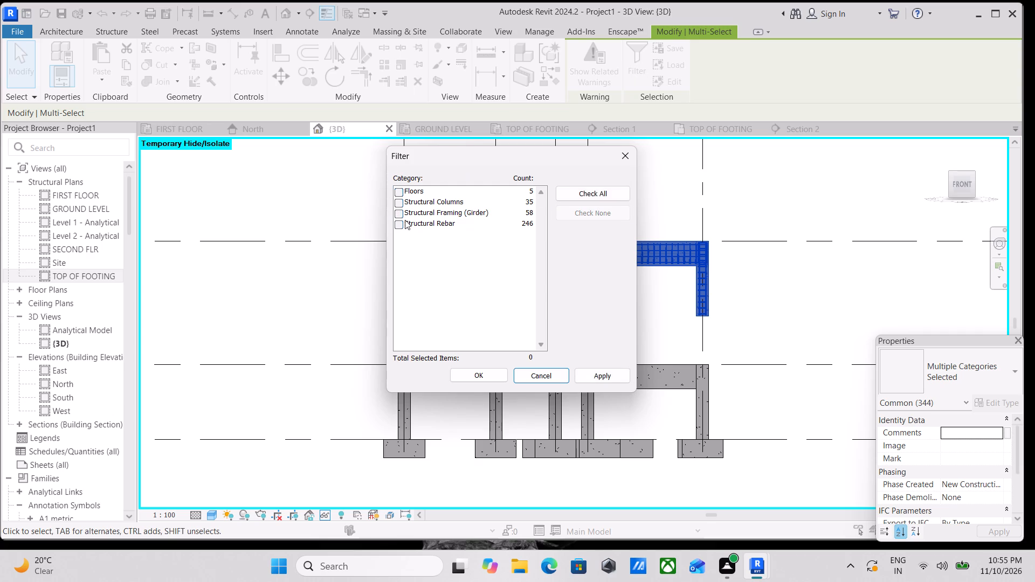
pyautogui.click(397, 202)
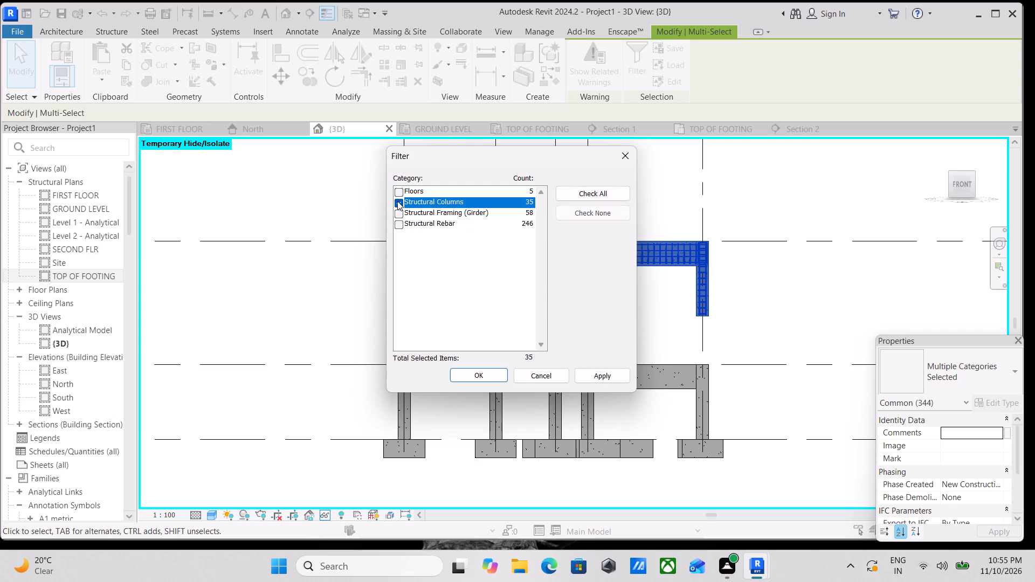
pyautogui.click(601, 376)
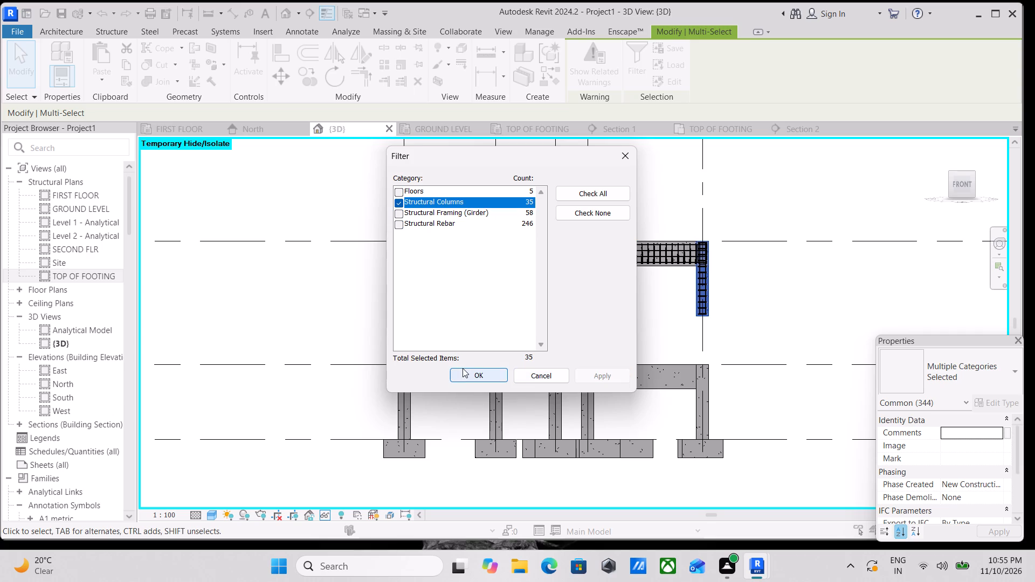
pyautogui.click(464, 372)
pyautogui.moveTo(492, 348); pyautogui.dragTo(507, 387, button='middle')
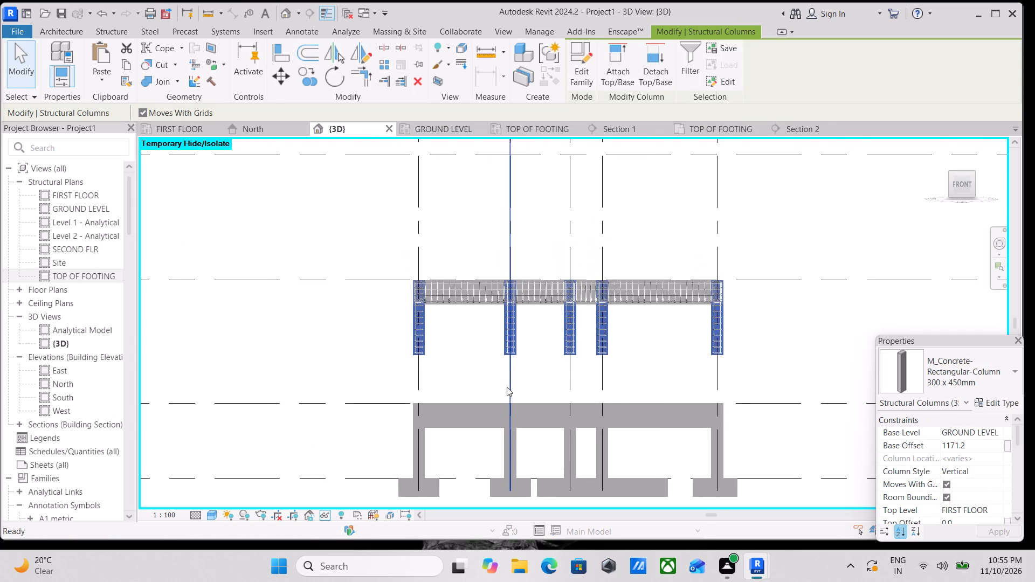
pyautogui.click(976, 447)
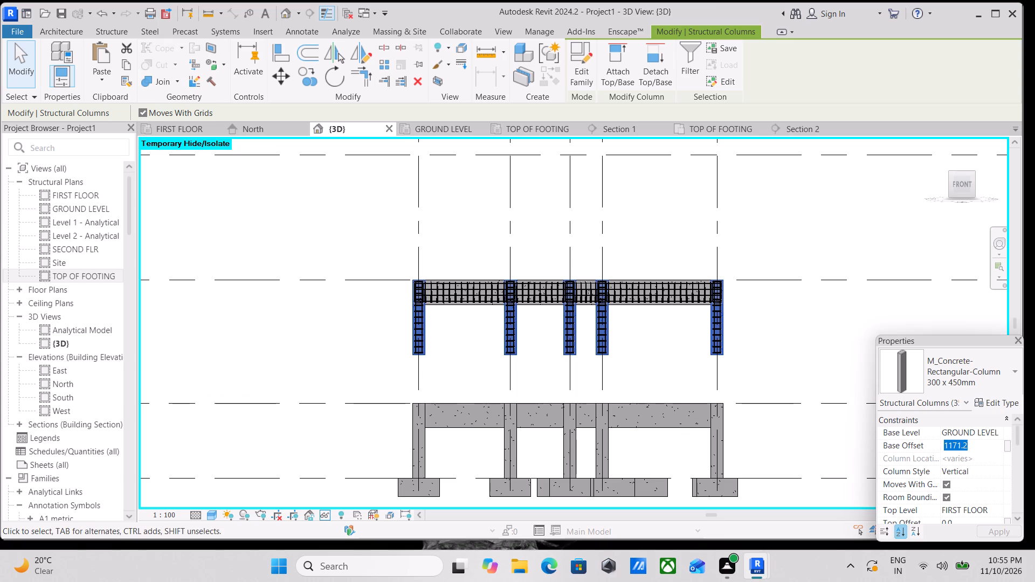
pyautogui.press('0')
pyautogui.press('Return')
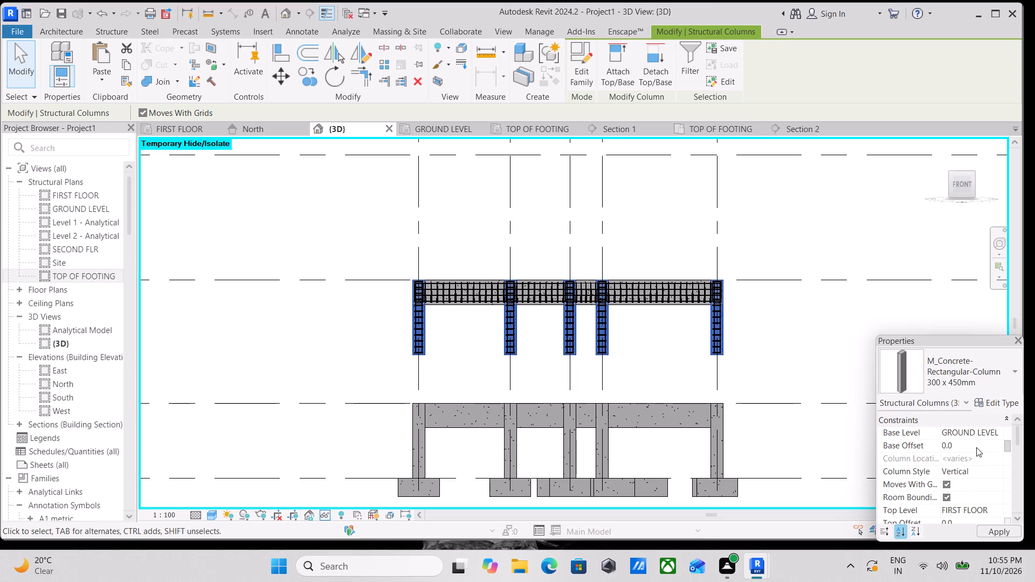
# Examine the first-floor frame in 3D to check how its columns meet the ground-level beams.
pyautogui.scroll(-1, 772, 414)
pyautogui.moveTo(724, 376); pyautogui.dragTo(714, 382, button='middle')
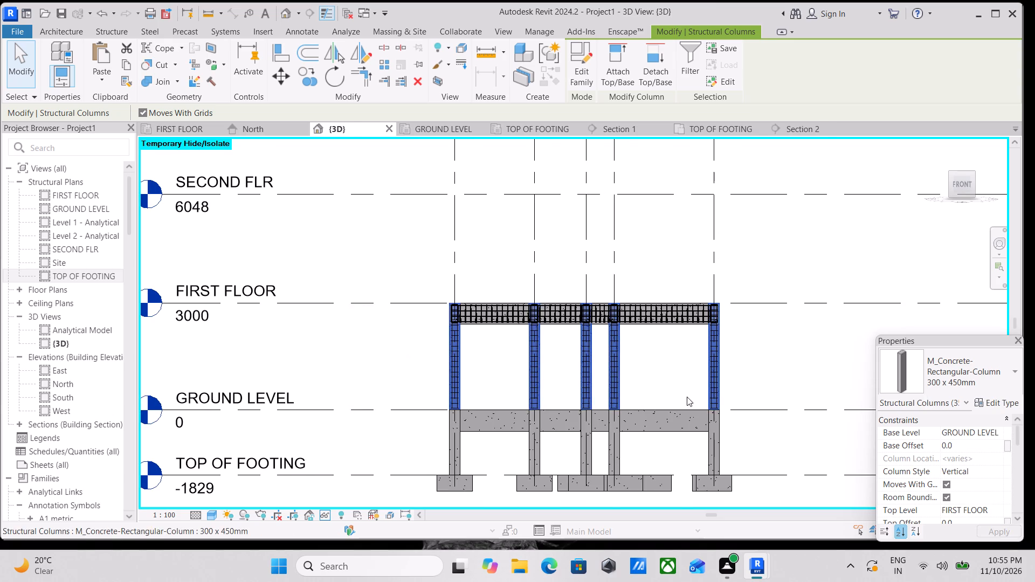
pyautogui.keyDown('shift'); pyautogui.moveTo(548, 389); pyautogui.dragTo(666, 425, button='middle'); pyautogui.keyUp('shift')
pyautogui.scroll(-2, 666, 424)
pyautogui.press('Escape')
pyautogui.scroll(-2, 665, 396)
pyautogui.moveTo(631, 399); pyautogui.dragTo(625, 428, button='middle')
pyautogui.press('Escape')
pyautogui.scroll(2, 625, 428)
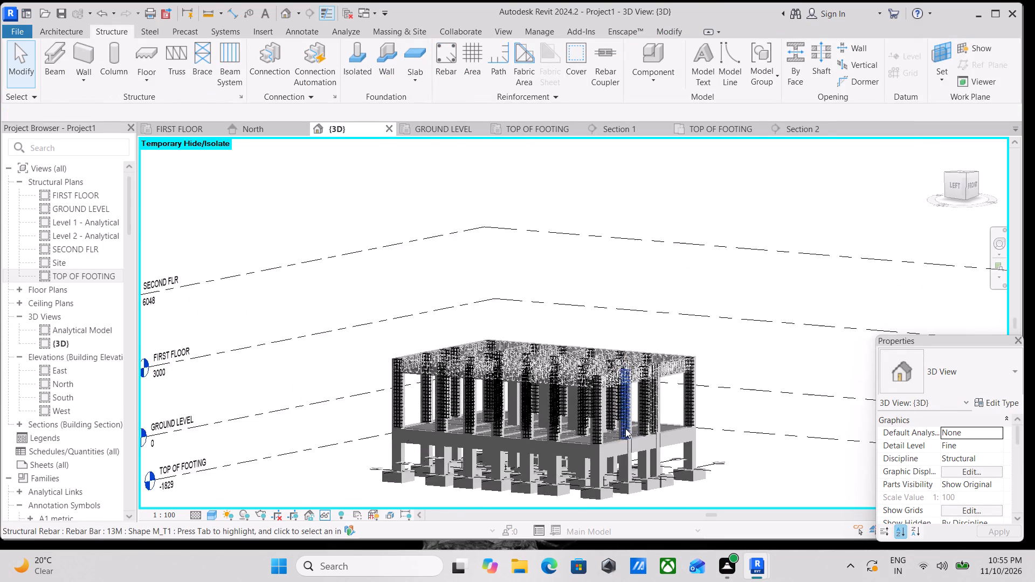
pyautogui.scroll(-3, 625, 428)
pyautogui.scroll(3, 625, 428)
pyautogui.scroll(2, 761, 499)
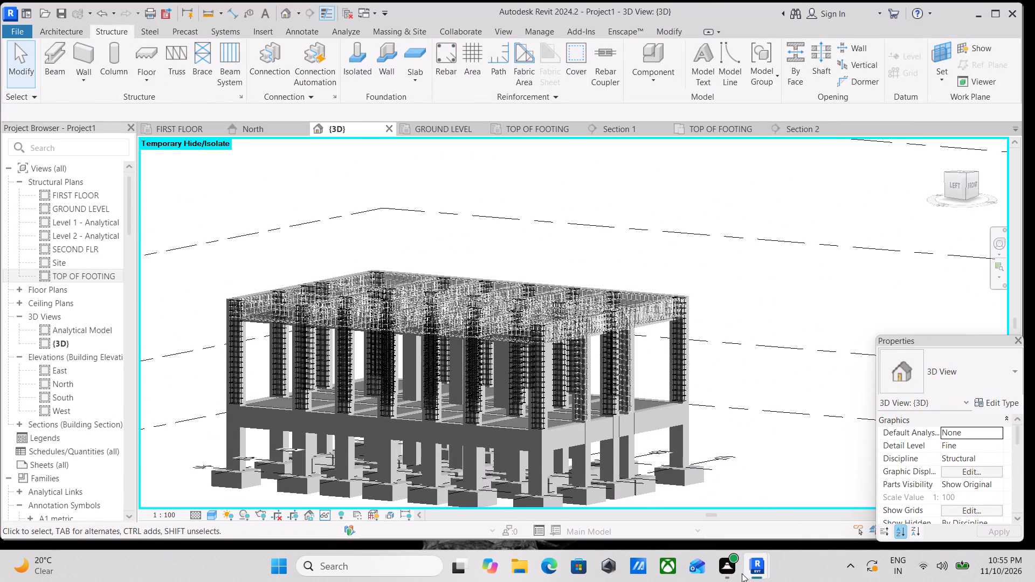
pyautogui.scroll(-2, 638, 431)
pyautogui.moveTo(638, 431); pyautogui.dragTo(666, 412, button='middle')
pyautogui.moveTo(636, 404); pyautogui.dragTo(665, 396, button='middle')
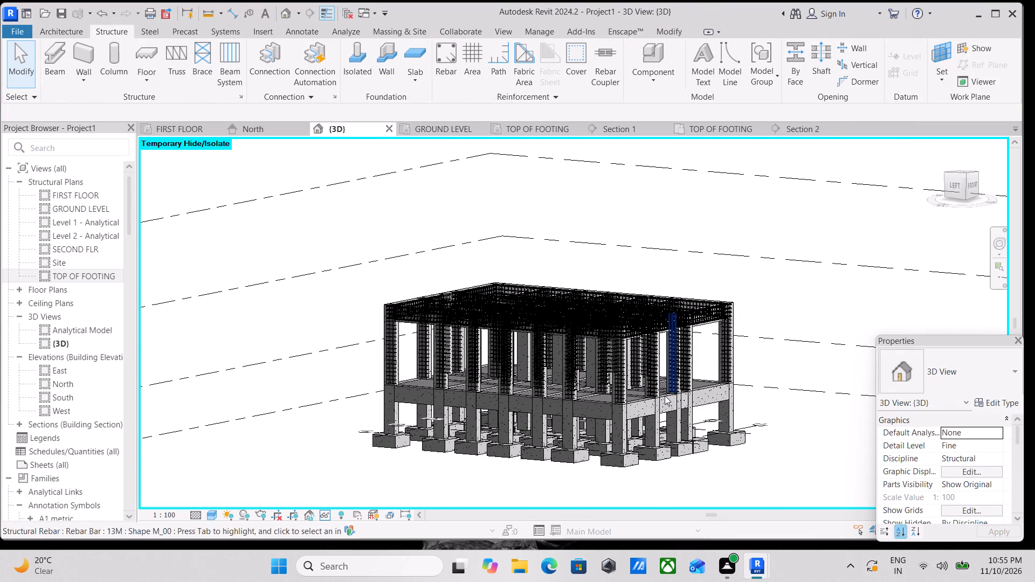
# Copy the whole first-floor frame with its columns, beams, floors and rebar, and paste it aligned to the SECOND FLR level.
pyautogui.click(956, 187)
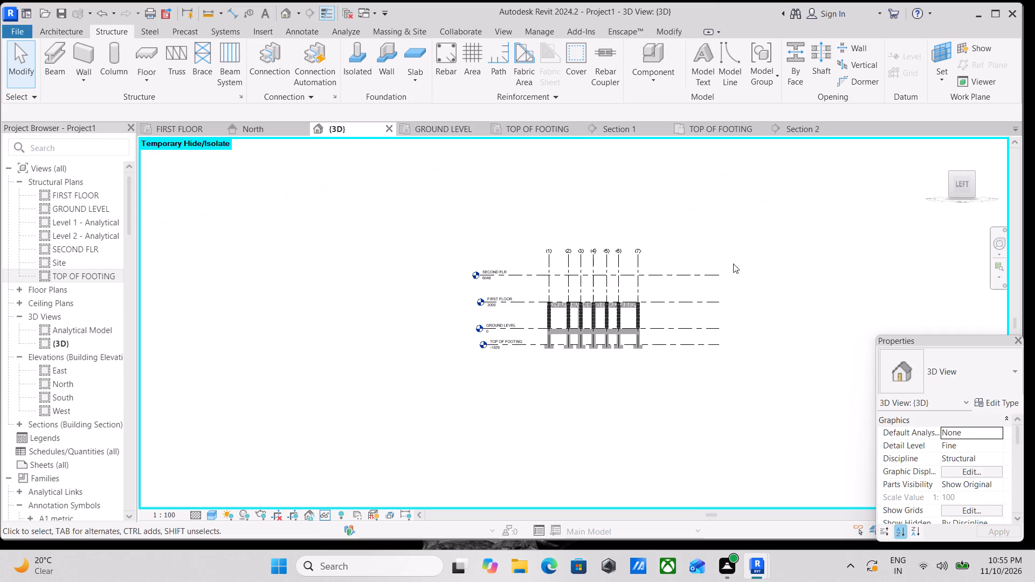
pyautogui.scroll(3, 684, 272)
pyautogui.scroll(3, 541, 359)
pyautogui.scroll(3, 462, 279)
pyautogui.moveTo(417, 312); pyautogui.dragTo(429, 343)
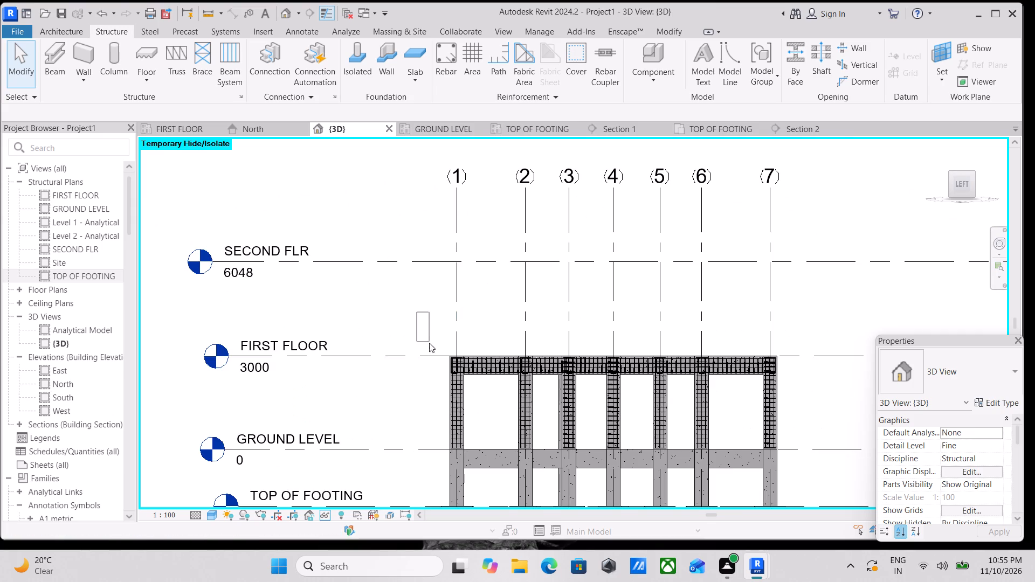
pyautogui.moveTo(429, 343); pyautogui.dragTo(797, 457)
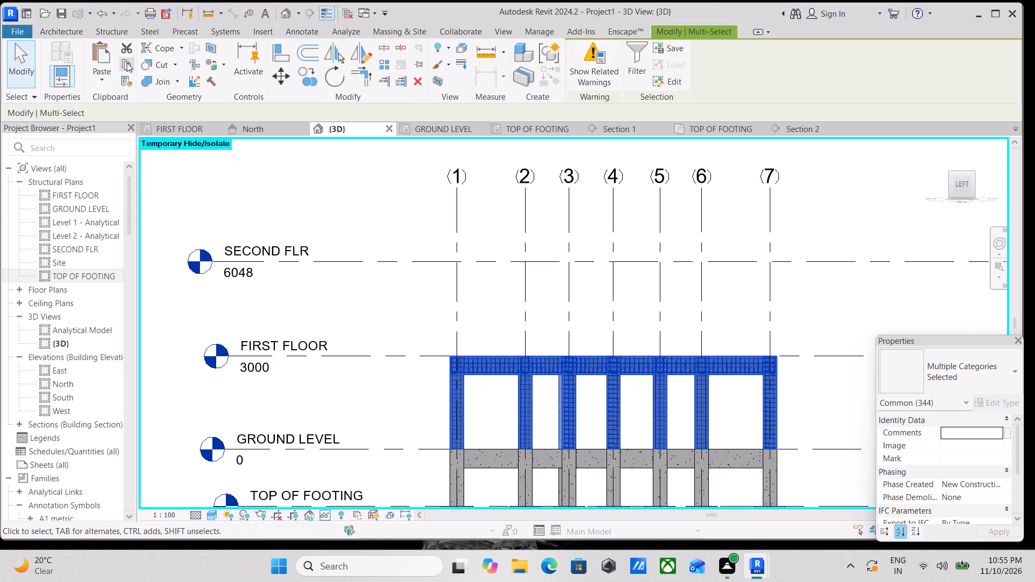
pyautogui.click(127, 63)
pyautogui.click(110, 77)
pyautogui.click(122, 135)
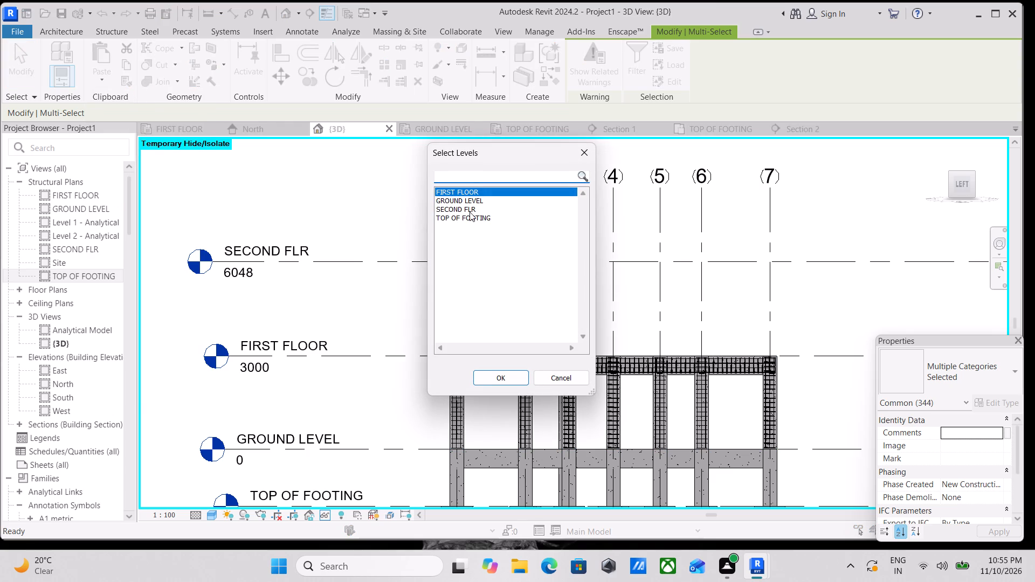
pyautogui.click(469, 206)
pyautogui.click(506, 380)
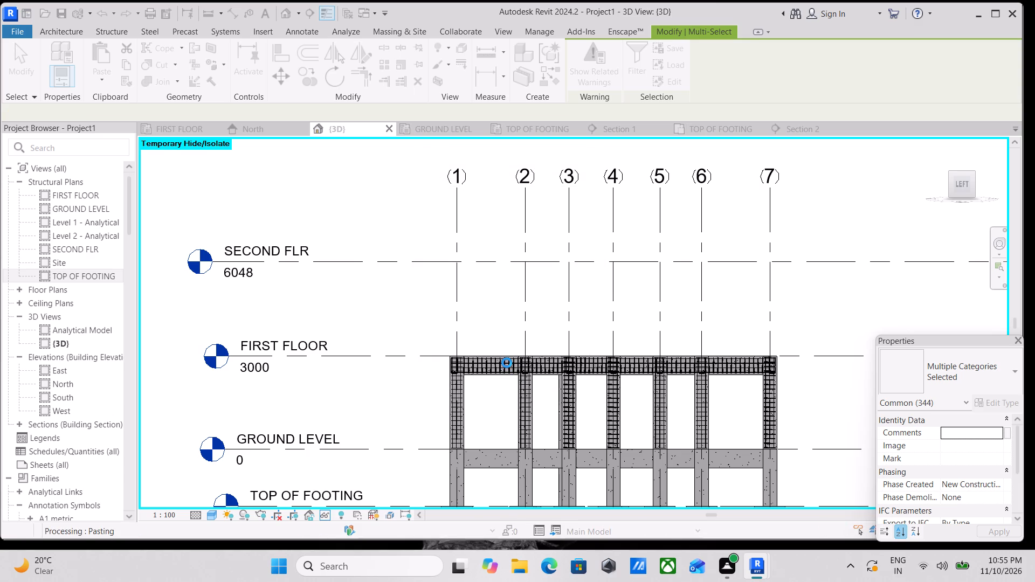
# Examine the pasted second-floor frame and its rebar in 3D from the side, front and corner, and clear the selection.
pyautogui.scroll(-1, 513, 360)
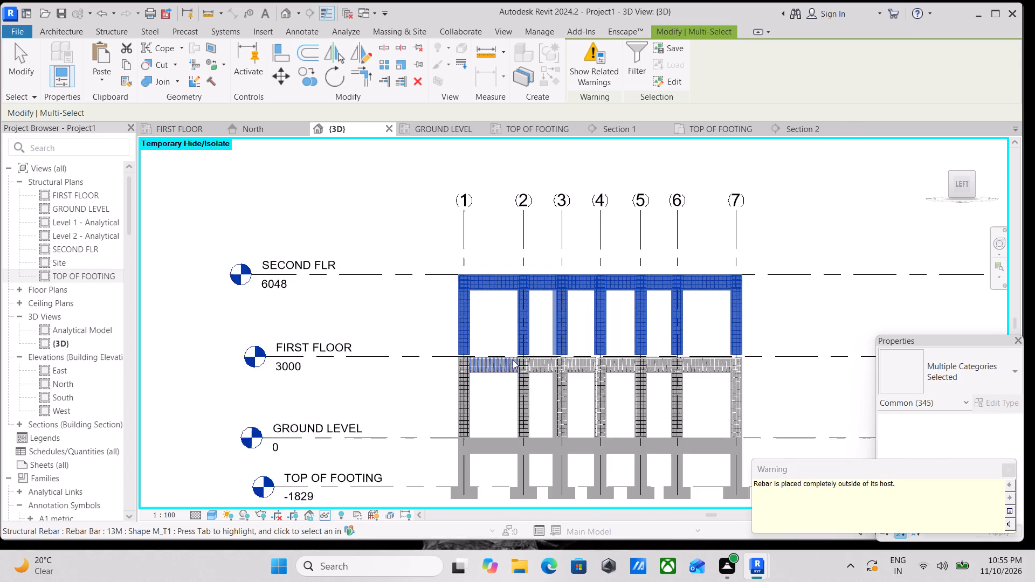
pyautogui.scroll(-2, 513, 360)
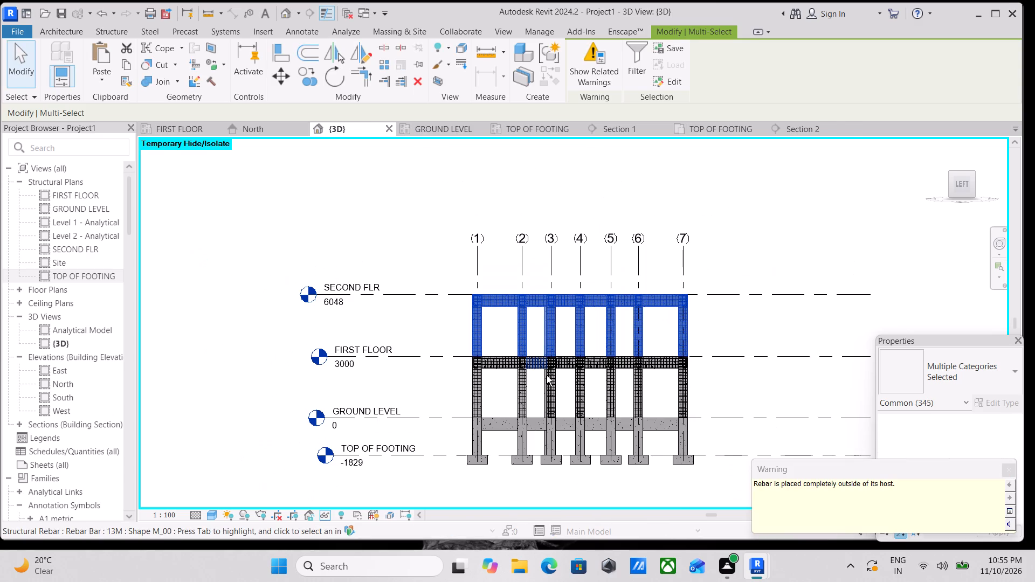
pyautogui.keyDown('shift'); pyautogui.moveTo(547, 376); pyautogui.dragTo(541, 439, button='middle'); pyautogui.keyUp('shift')
pyautogui.keyDown('shift'); pyautogui.scroll(2, 541, 439); pyautogui.keyUp('shift')
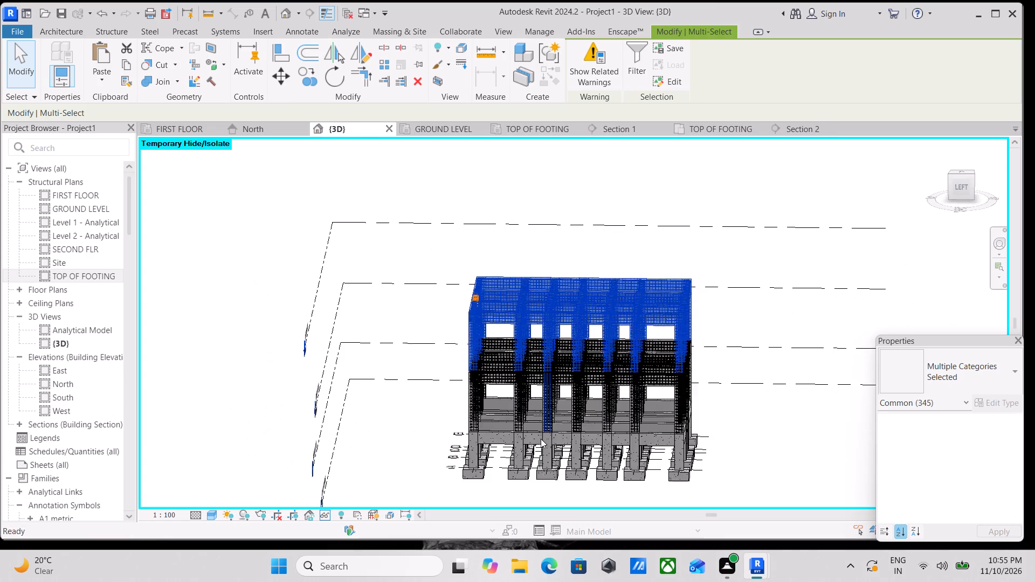
pyautogui.scroll(1, 535, 404)
pyautogui.keyDown('shift'); pyautogui.moveTo(577, 405); pyautogui.dragTo(381, 354, button='middle'); pyautogui.keyUp('shift')
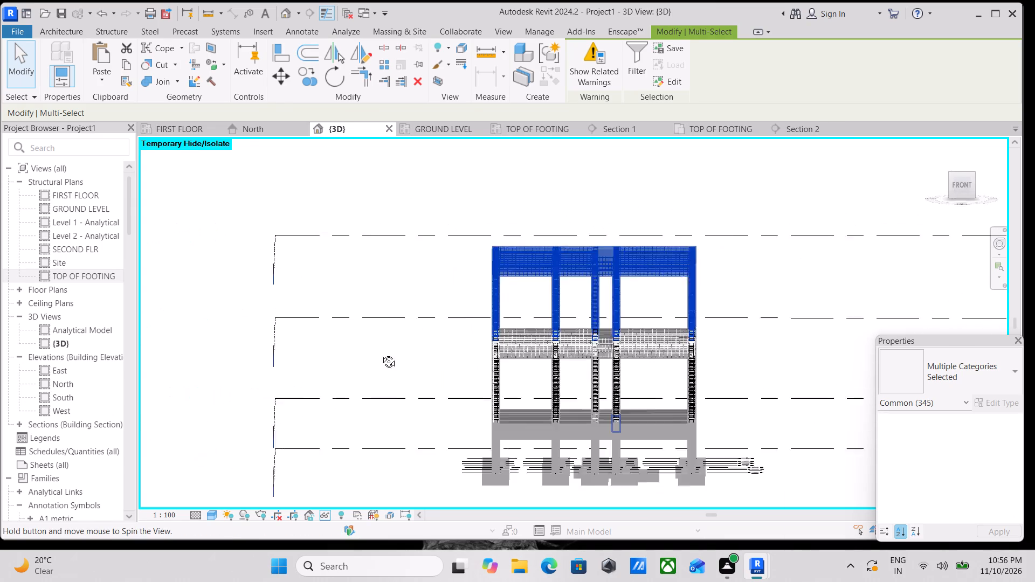
pyautogui.keyDown('shift'); pyautogui.moveTo(381, 354); pyautogui.dragTo(542, 389, button='middle'); pyautogui.keyUp('shift')
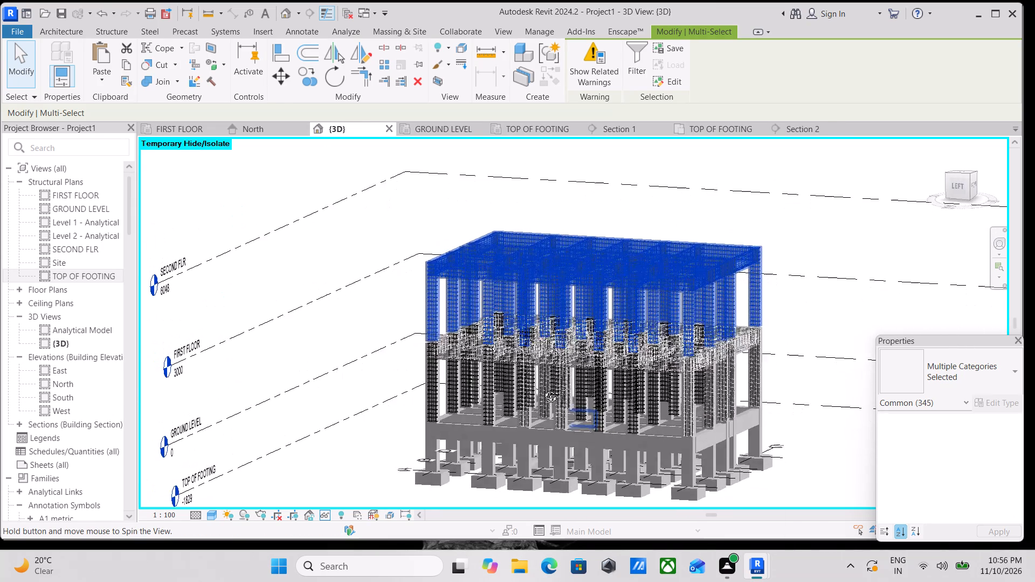
pyautogui.keyDown('shift'); pyautogui.moveTo(540, 389); pyautogui.dragTo(494, 402, button='middle'); pyautogui.keyUp('shift')
pyautogui.moveTo(519, 396); pyautogui.dragTo(325, 398, button='middle')
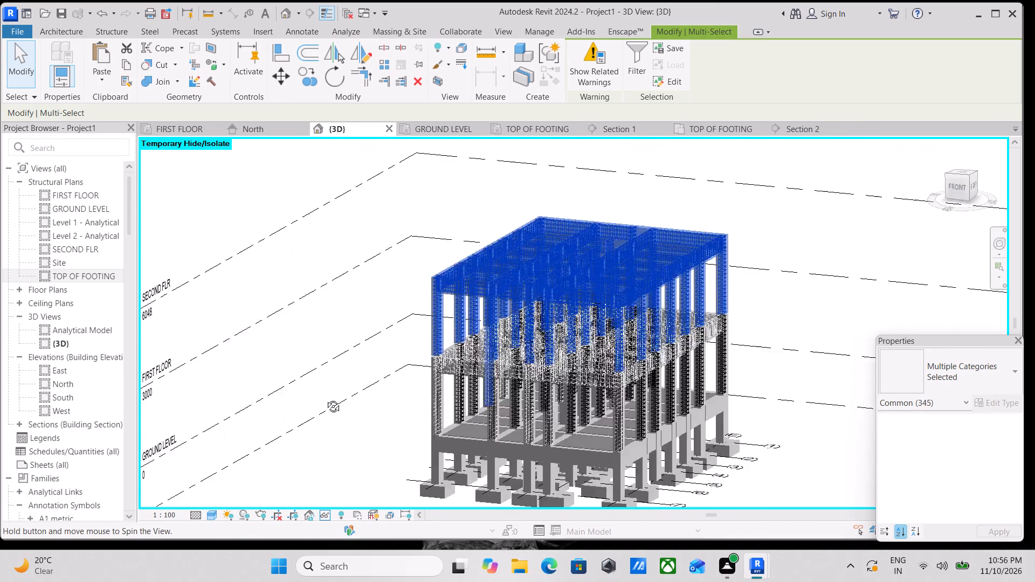
pyautogui.moveTo(325, 398); pyautogui.dragTo(545, 382, button='middle')
pyautogui.keyDown('shift'); pyautogui.scroll(1, 545, 382); pyautogui.keyUp('shift')
pyautogui.scroll(1, 569, 383)
pyautogui.keyDown('shift'); pyautogui.moveTo(569, 383); pyautogui.dragTo(540, 389, button='middle'); pyautogui.keyUp('shift')
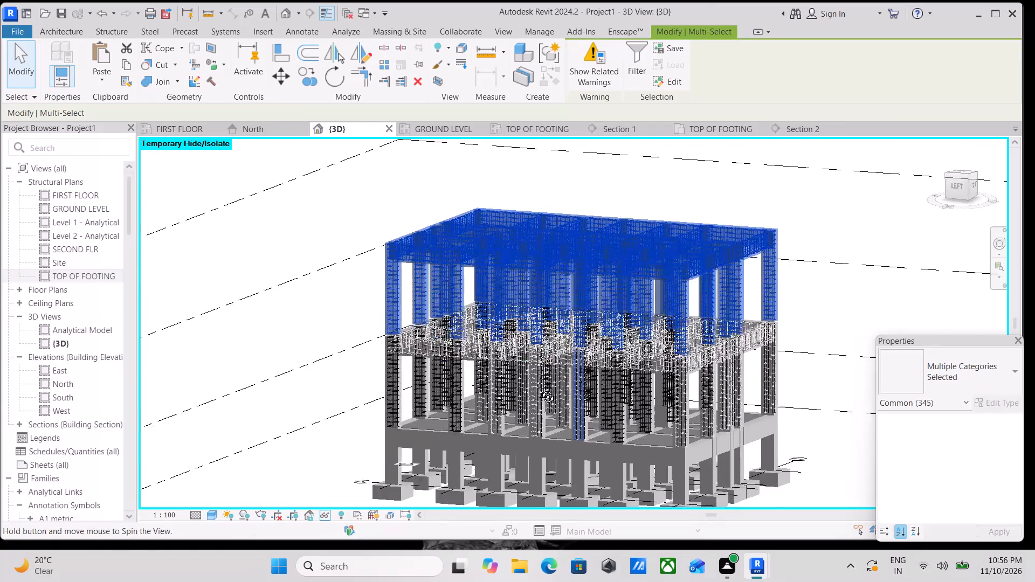
pyautogui.keyDown('shift'); pyautogui.moveTo(540, 389); pyautogui.dragTo(409, 402, button='middle'); pyautogui.keyUp('shift')
pyautogui.moveTo(500, 379); pyautogui.dragTo(496, 363, button='middle')
pyautogui.scroll(-1, 500, 379)
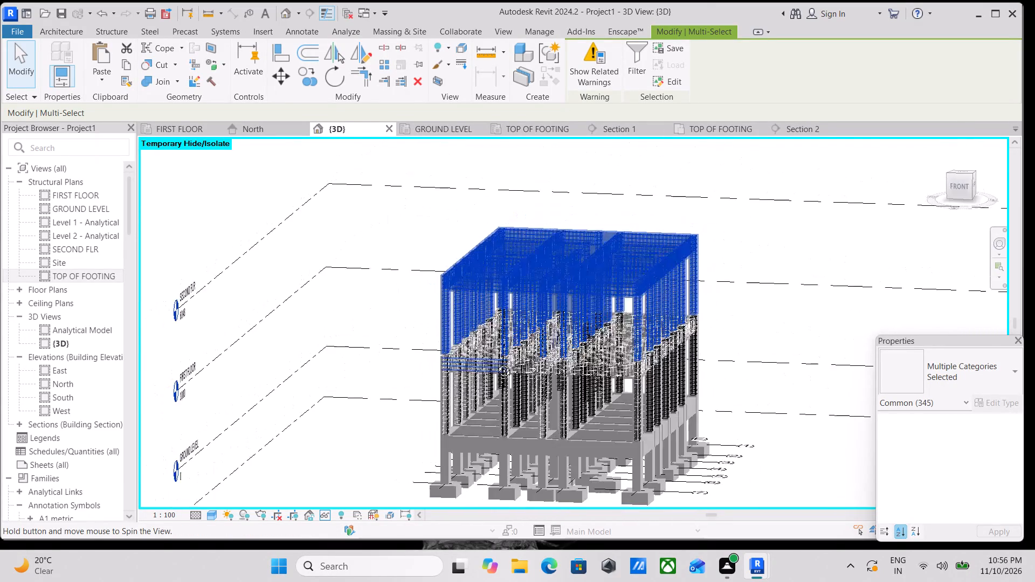
pyautogui.press('Escape')
pyautogui.scroll(-1, 555, 322)
pyautogui.press('Escape')
pyautogui.moveTo(602, 351); pyautogui.dragTo(615, 361, button='middle')
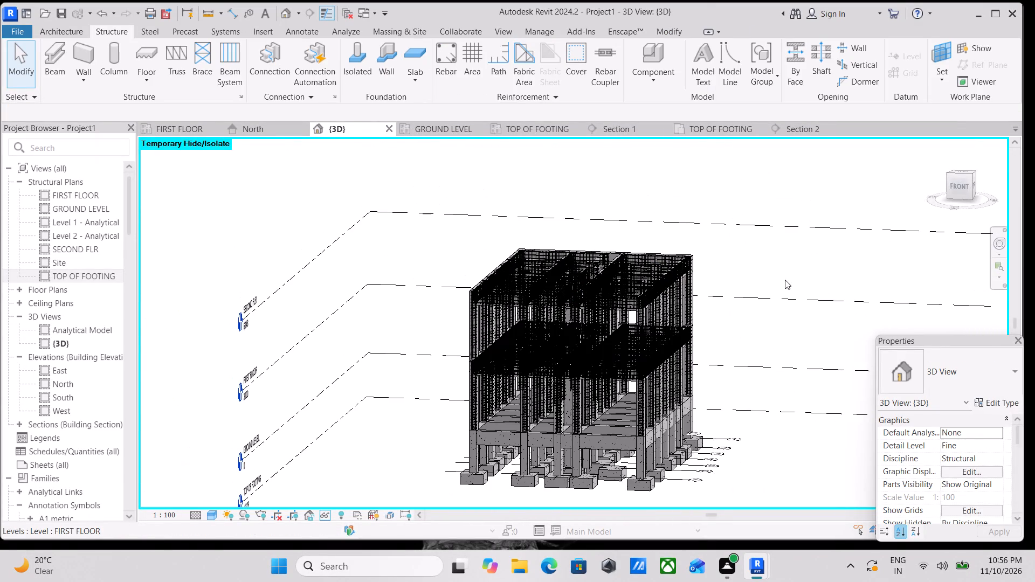
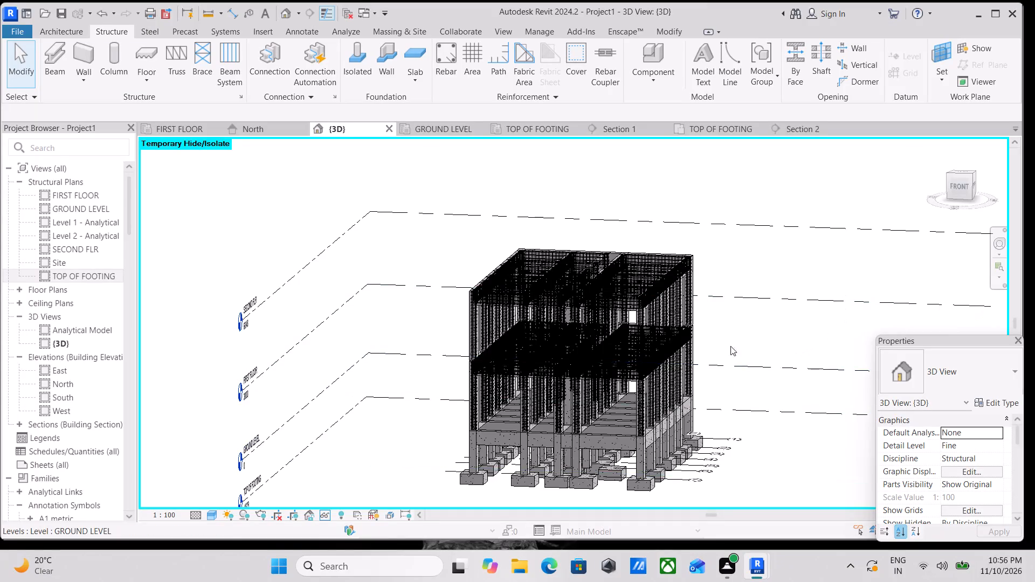
# Capture a screenshot of the full reinforced frame with its rebar, seen in 3D from the left-front corner.
pyautogui.scroll(-2, 695, 341)
pyautogui.moveTo(687, 362); pyautogui.dragTo(771, 349, button='middle')
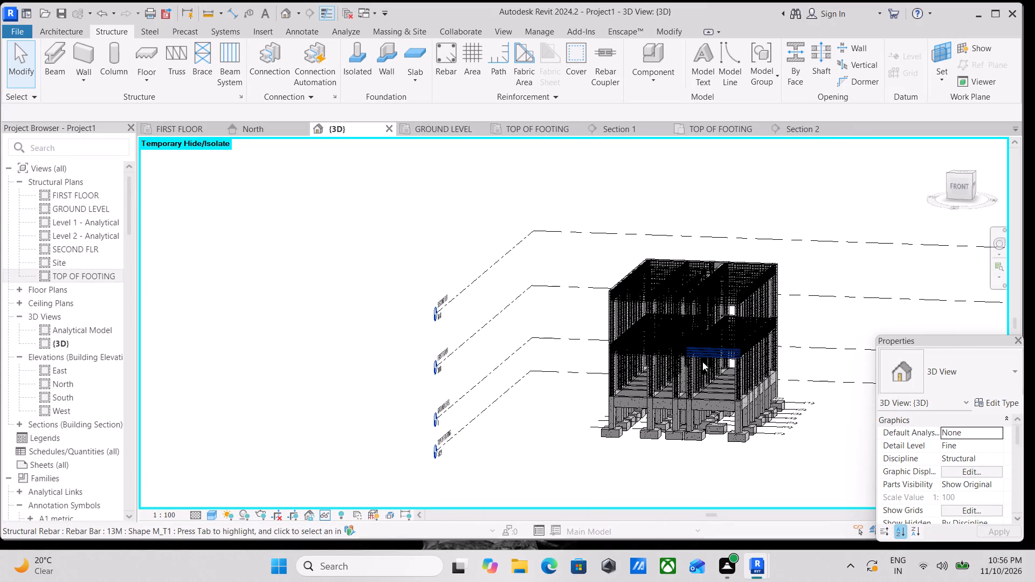
pyautogui.press('Escape')
pyautogui.keyDown('shift'); pyautogui.moveTo(672, 393); pyautogui.dragTo(819, 392, button='middle'); pyautogui.keyUp('shift')
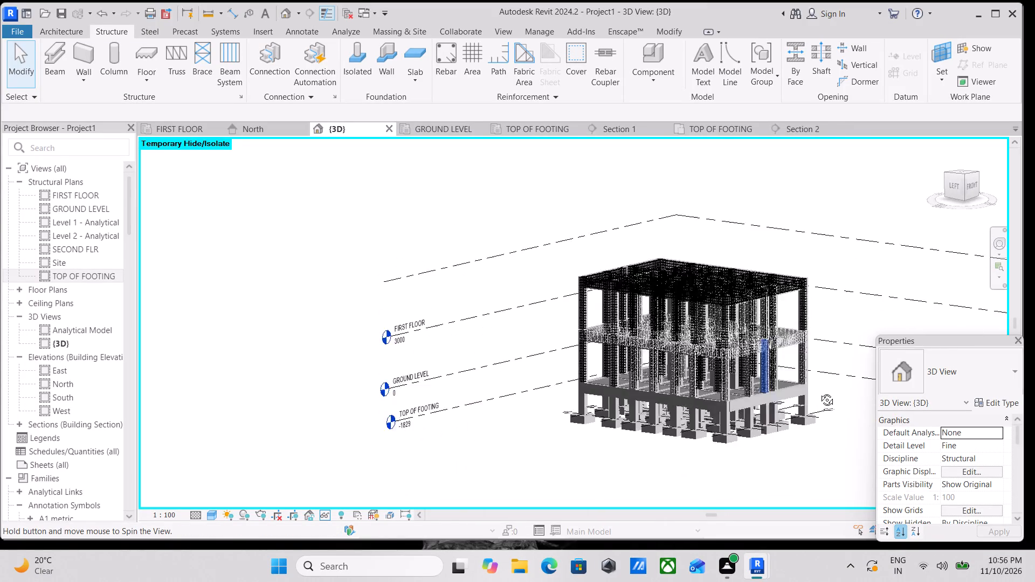
pyautogui.keyDown('shift'); pyautogui.moveTo(819, 392); pyautogui.dragTo(817, 392, button='middle'); pyautogui.keyUp('shift')
pyautogui.scroll(3, 781, 352)
pyautogui.moveTo(728, 355); pyautogui.dragTo(631, 375, button='middle')
pyautogui.scroll(1, 627, 374)
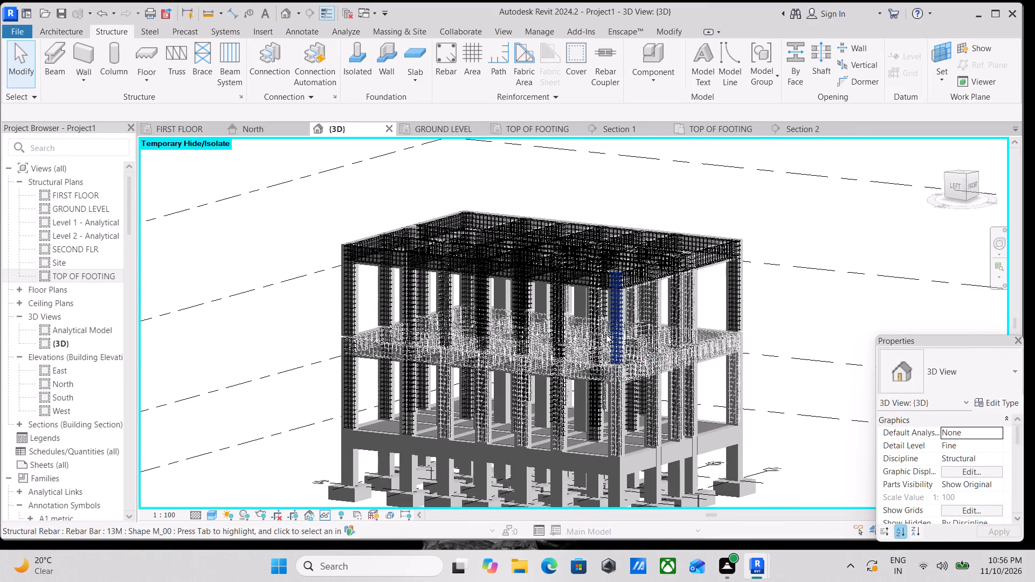
pyautogui.scroll(-2, 606, 334)
pyautogui.moveTo(606, 334); pyautogui.dragTo(591, 342, button='middle')
pyautogui.moveTo(623, 380); pyautogui.dragTo(633, 345, button='middle')
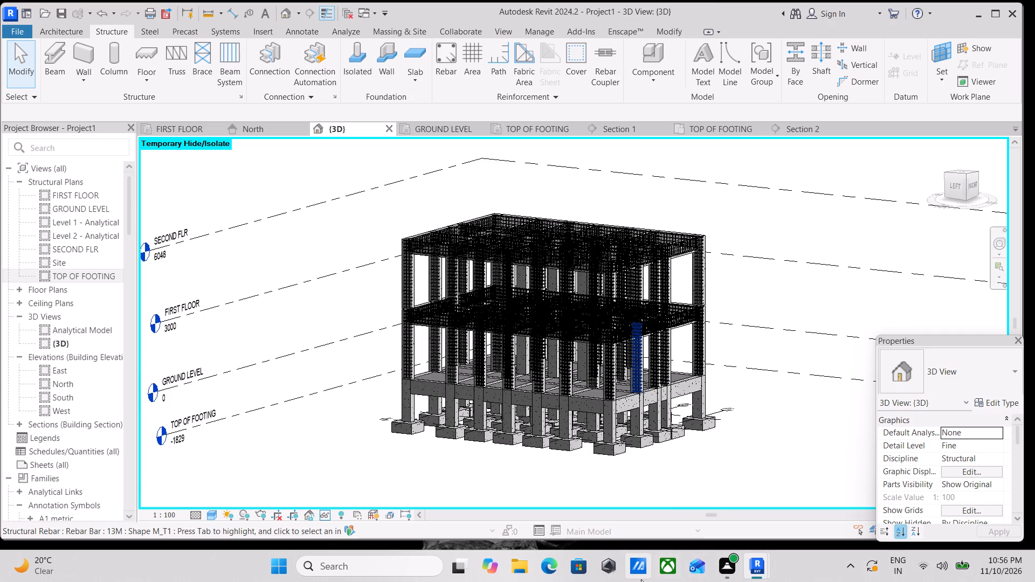
pyautogui.press('shift+super+s')
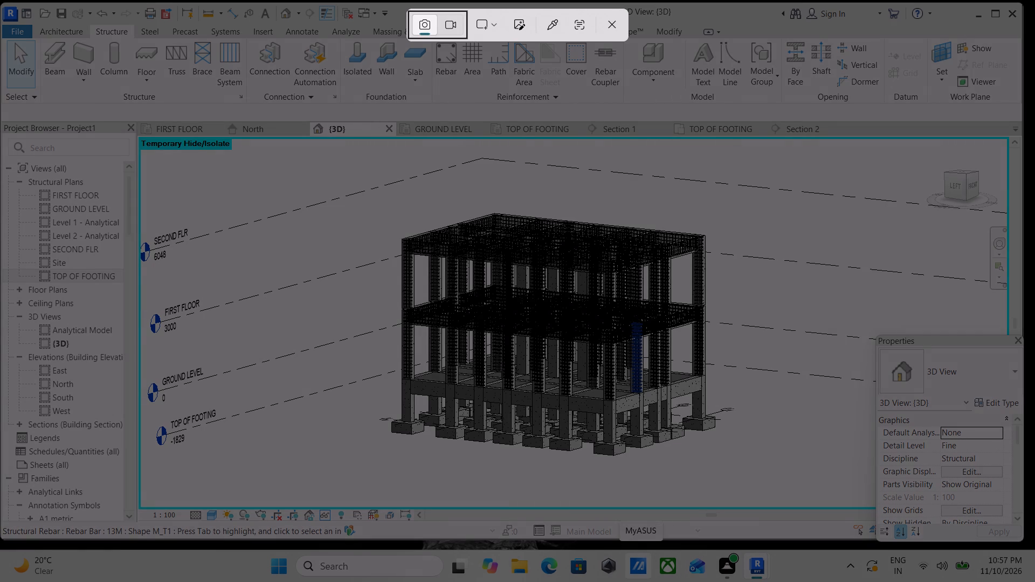
pyautogui.moveTo(323, 181); pyautogui.dragTo(739, 480)
# Select all instances of the 13M structural rebar and temporarily hide them in the 3D view.
pyautogui.scroll(2, 690, 422)
pyautogui.moveTo(647, 298); pyautogui.dragTo(653, 325, button='middle')
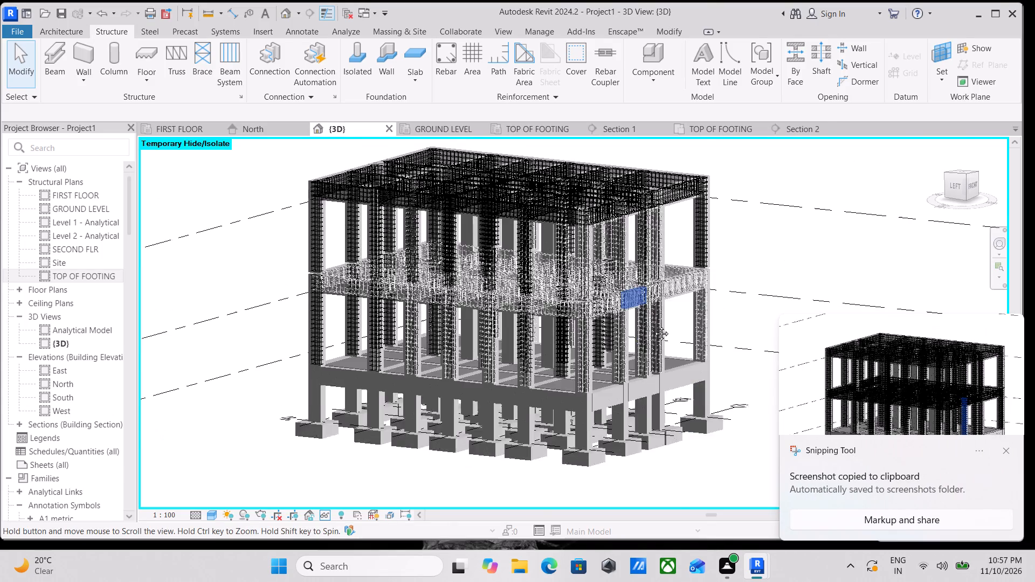
pyautogui.moveTo(653, 325); pyautogui.dragTo(663, 354, button='middle')
pyautogui.scroll(6, 572, 283)
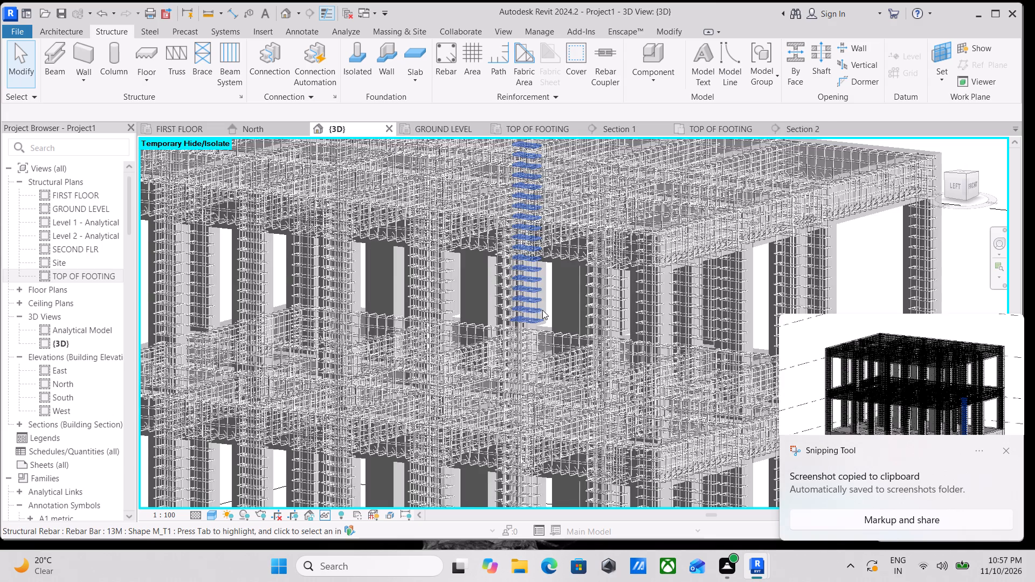
pyautogui.click(530, 315)
pyautogui.write('sa')
pyautogui.write('hh')
pyautogui.scroll(-5, 530, 313)
pyautogui.moveTo(545, 320); pyautogui.dragTo(581, 304, button='middle')
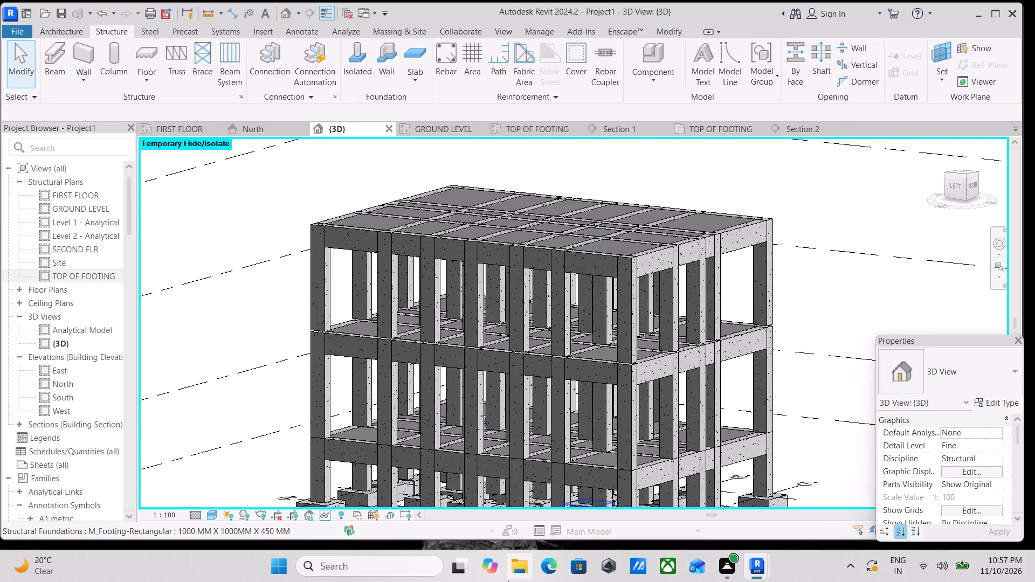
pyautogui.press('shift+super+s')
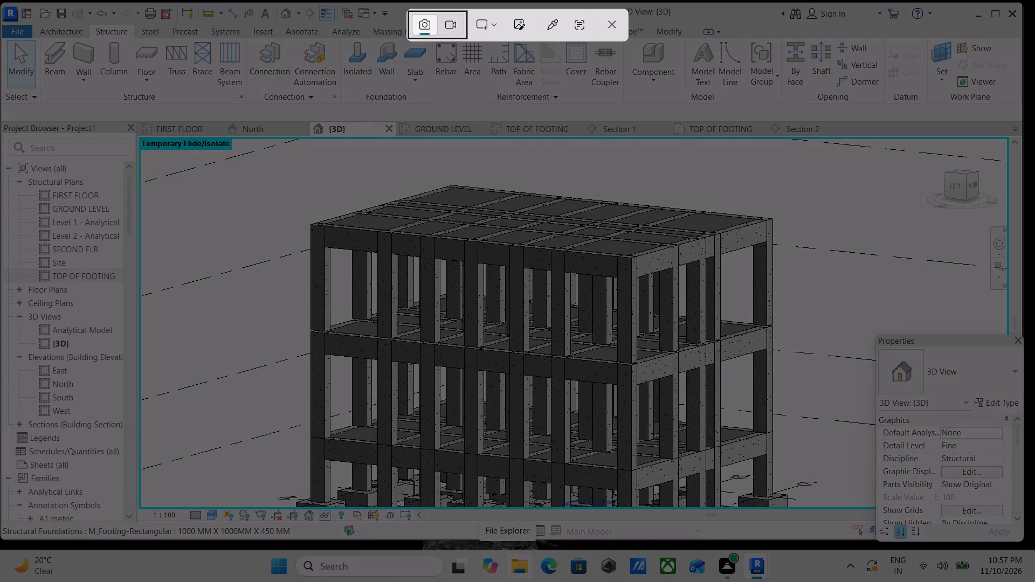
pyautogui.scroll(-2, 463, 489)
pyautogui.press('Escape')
# Capture a screenshot of the whole concrete frame without rebar, from the footings up to the roof slab.
pyautogui.scroll(-3, 477, 476)
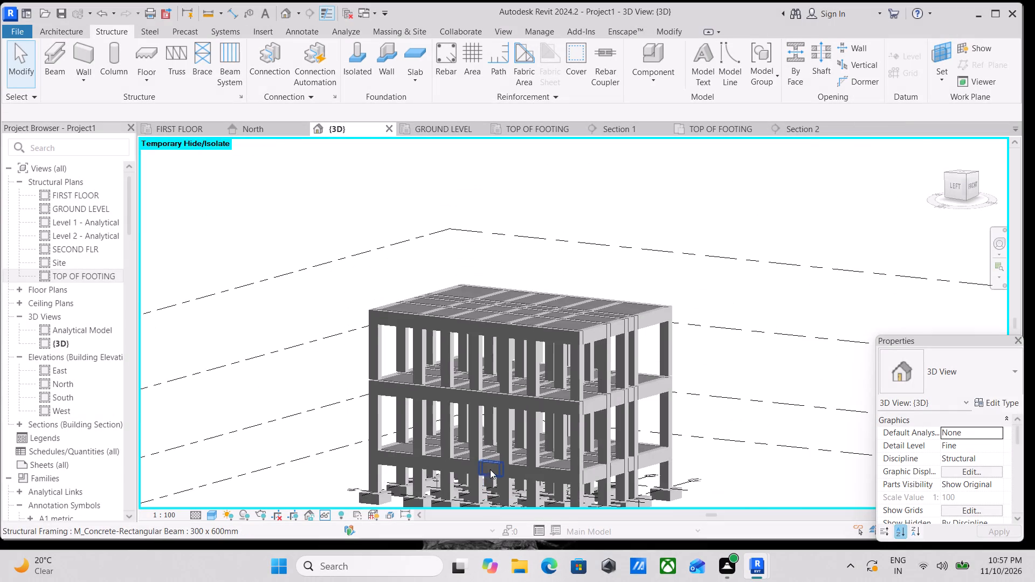
pyautogui.moveTo(505, 456); pyautogui.dragTo(528, 423, button='middle')
pyautogui.press('shift+super+s')
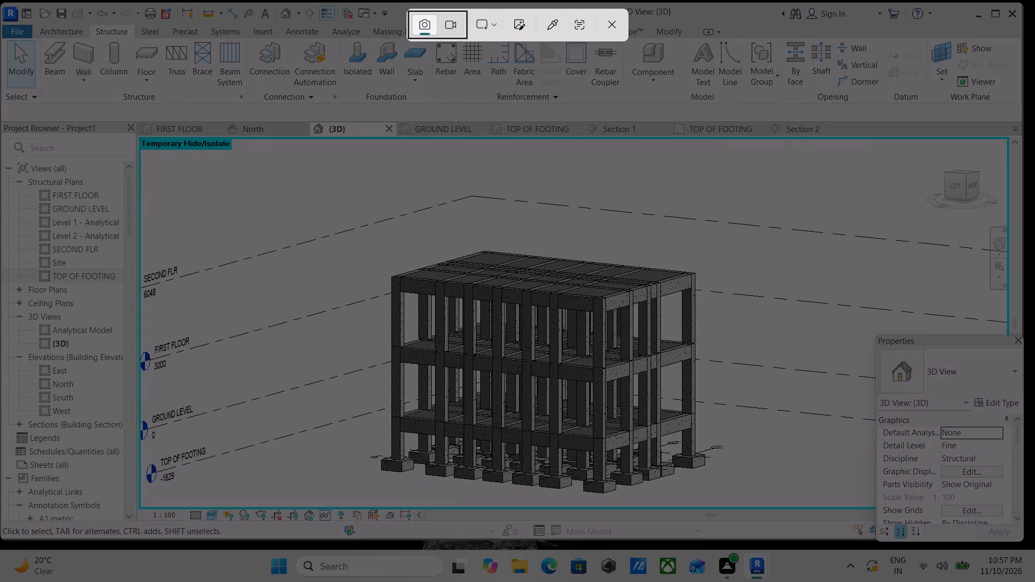
pyautogui.moveTo(349, 242); pyautogui.dragTo(724, 497)
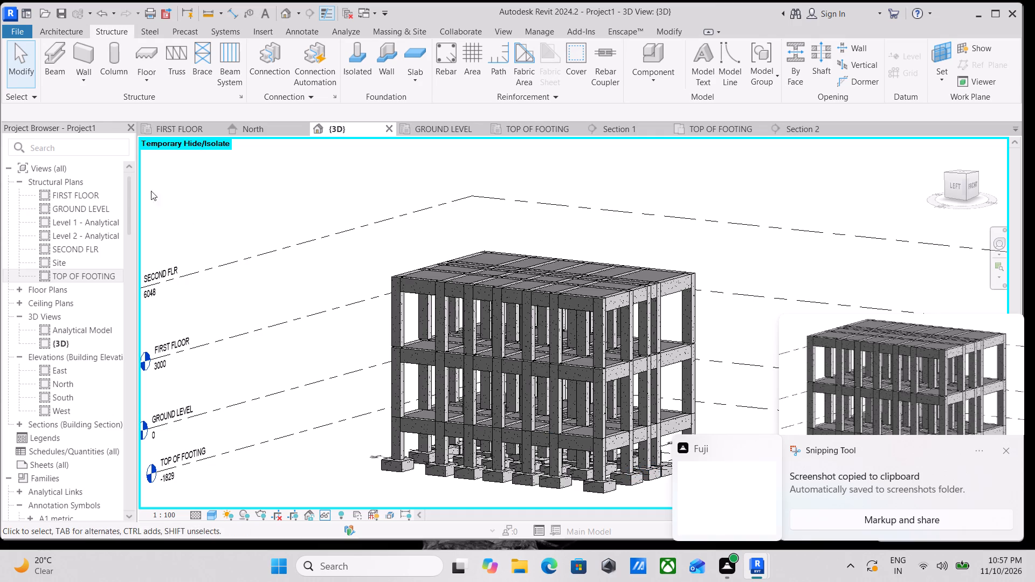
# Start saving the model as a project file and choose Desktop as its location.
pyautogui.click(9, 30)
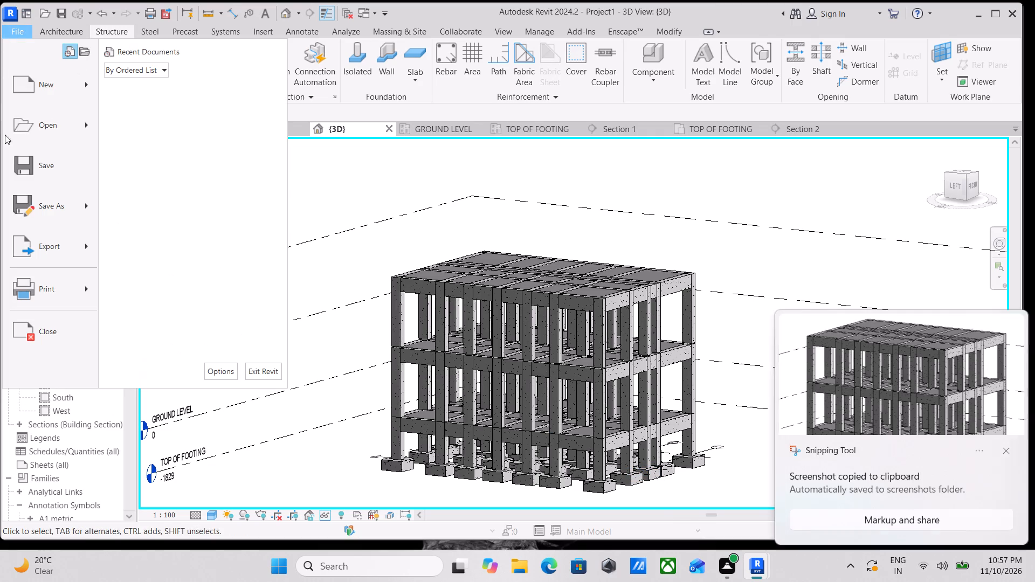
pyautogui.click(67, 207)
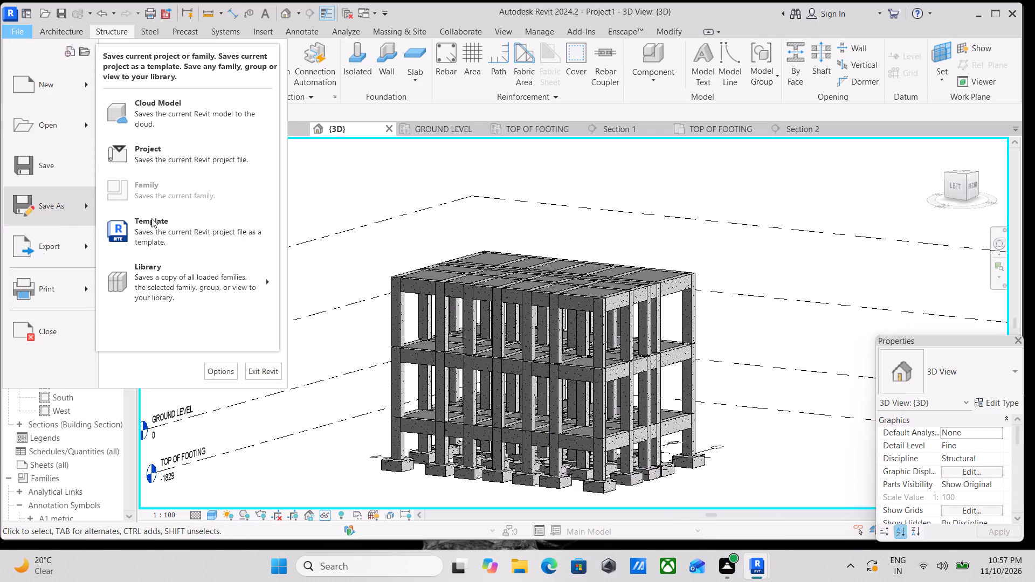
pyautogui.click(170, 143)
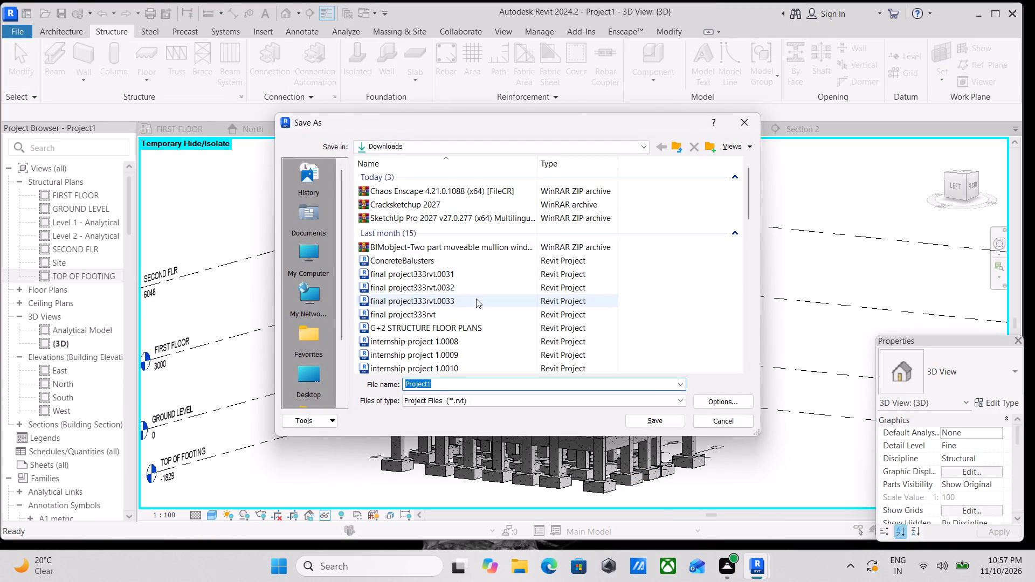
pyautogui.scroll(-2, 476, 299)
pyautogui.scroll(3, 475, 300)
pyautogui.scroll(-2, 294, 304)
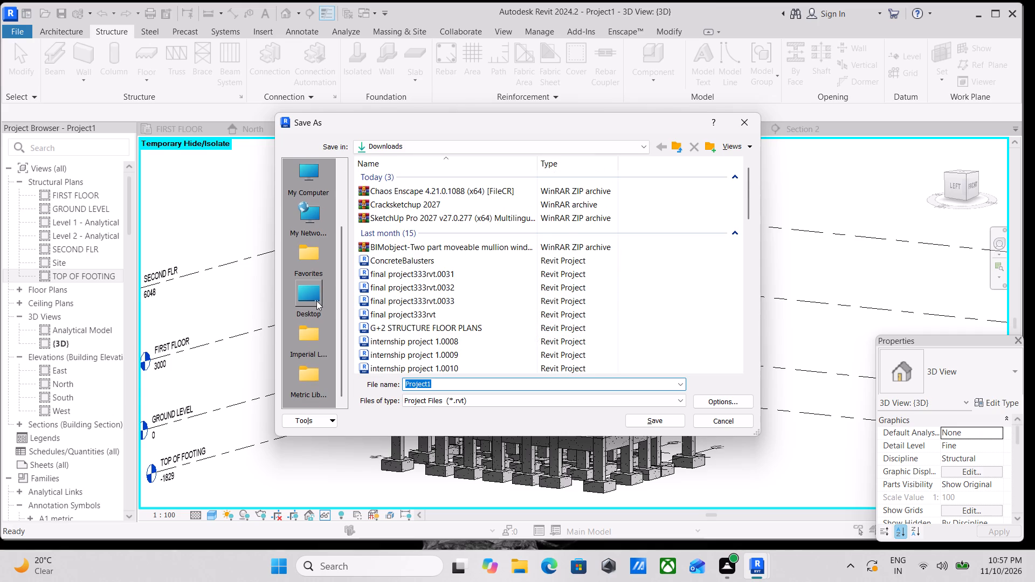
pyautogui.click(314, 299)
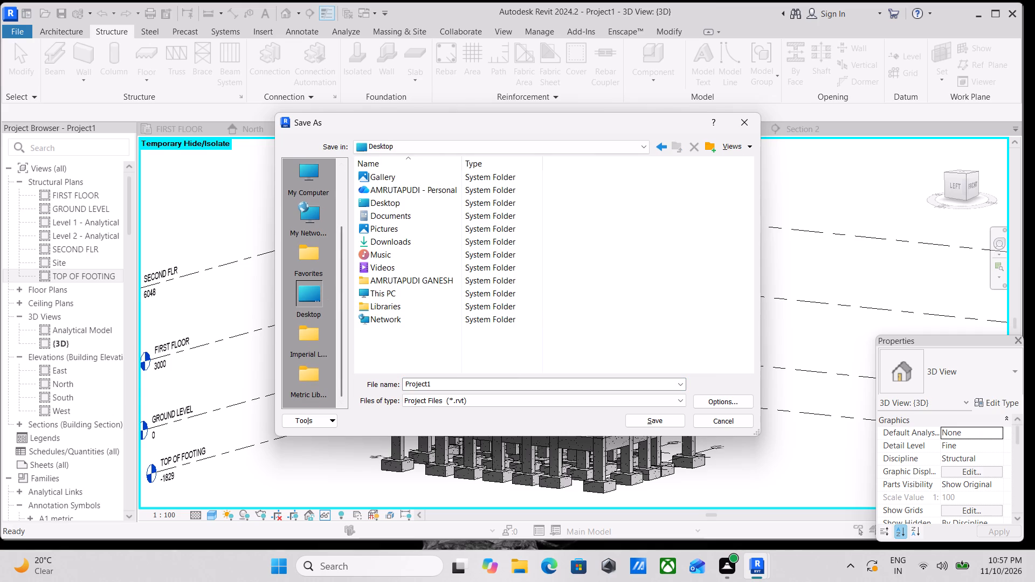
# Name the project file REVIT STRUCTURE 999 and save it.
pyautogui.click(513, 385)
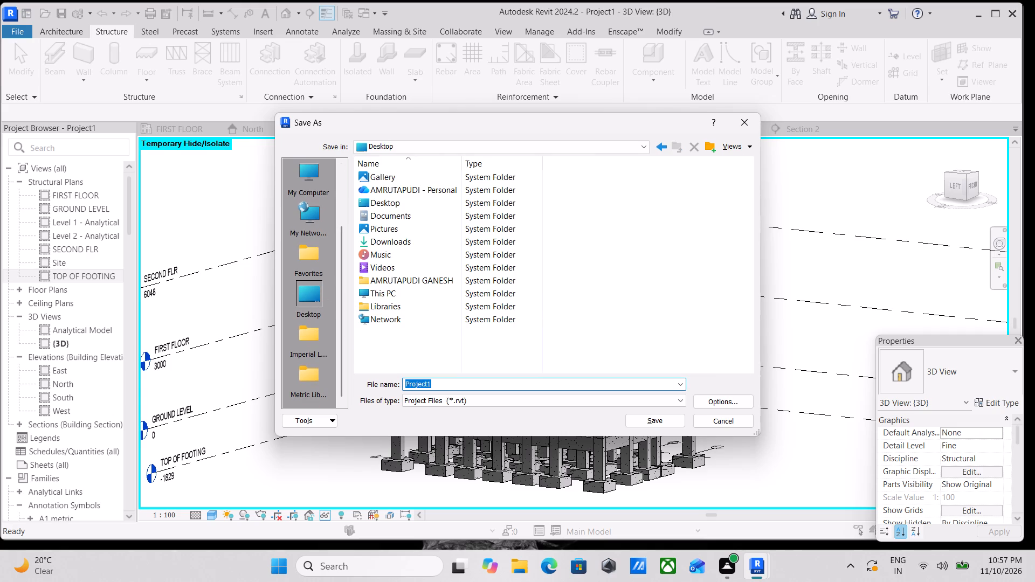
pyautogui.write('revit')
pyautogui.press('space')
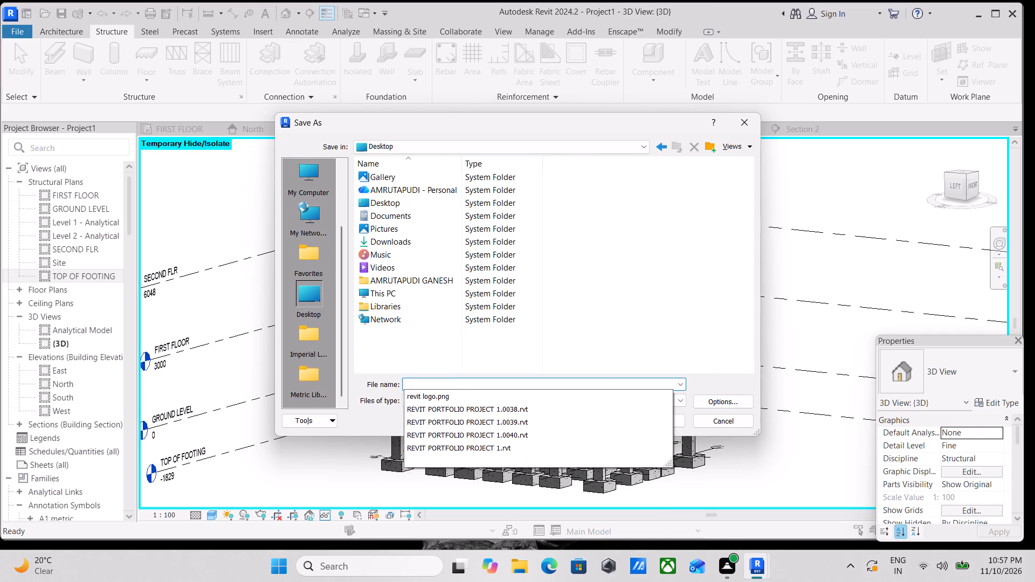
pyautogui.press('BackSpace')
pyautogui.press('BackSpace')
pyautogui.press('BackSpace')
pyautogui.press('BackSpace')
pyautogui.press('BackSpace')
pyautogui.press('BackSpace')
pyautogui.press('BackSpace')
pyautogui.press('BackSpace')
pyautogui.press('BackSpace')
pyautogui.press('BackSpace')
pyautogui.press('BackSpace')
pyautogui.press('BackSpace')
pyautogui.write('REV')
pyautogui.write('IT')
pyautogui.press('space')
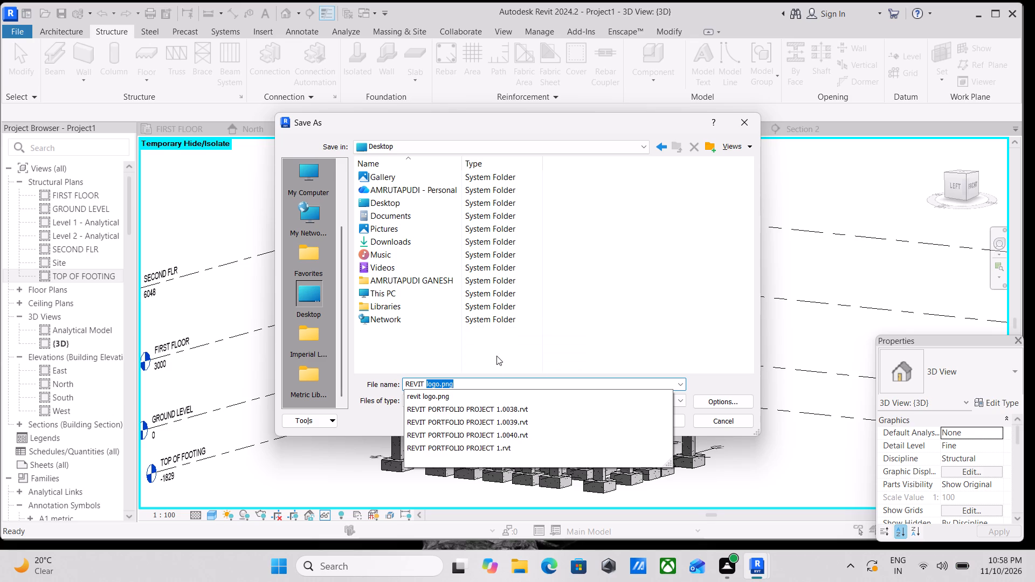
pyautogui.write('STR')
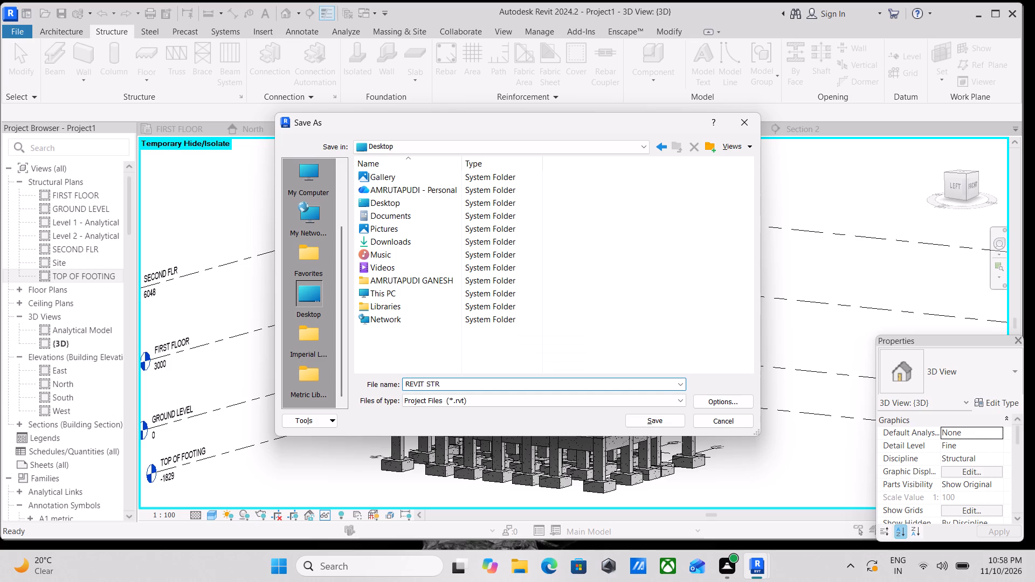
pyautogui.write('UCTURE')
pyautogui.press('space')
pyautogui.write('999')
pyautogui.click(665, 425)
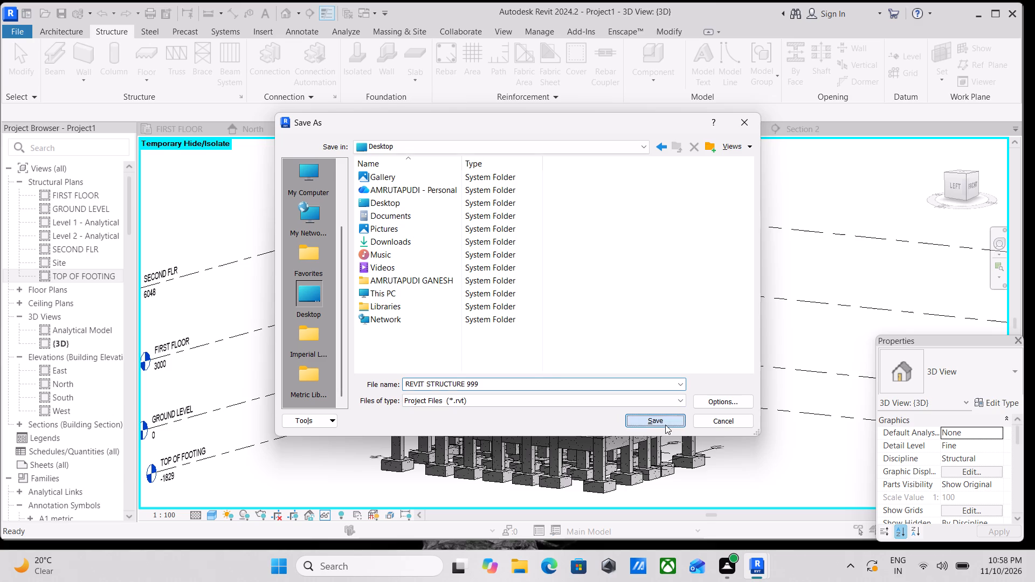